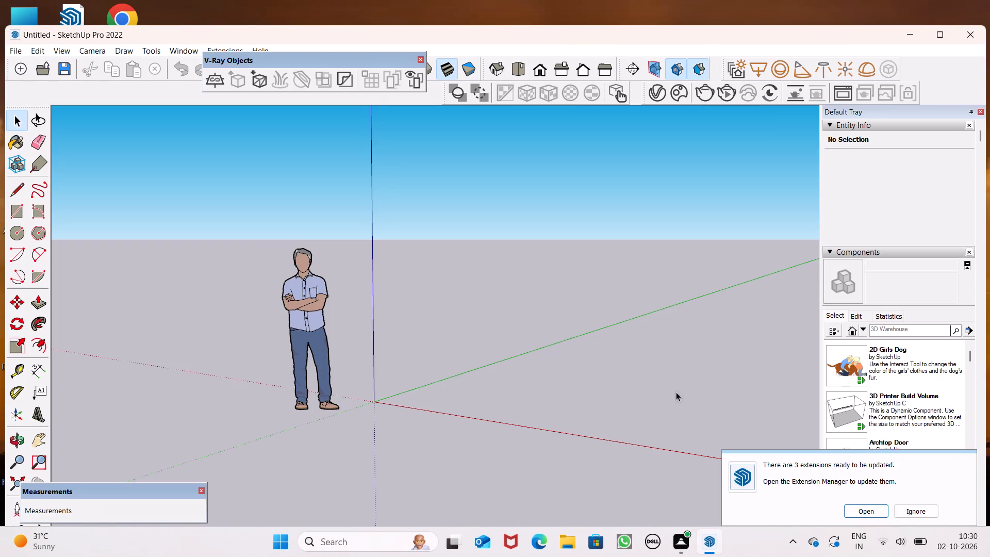
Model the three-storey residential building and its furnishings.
Switch the model to the Top view.
{"action": "left_click", "coordinate": [518, 67]}
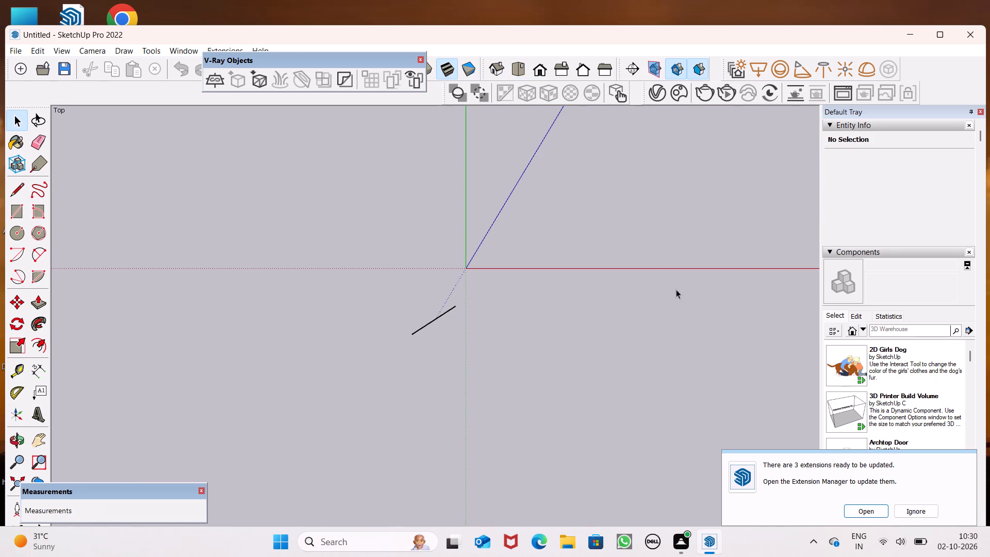
{"action": "scroll", "coordinate": [431, 326], "scroll_direction": "down", "scroll_amount": 2}
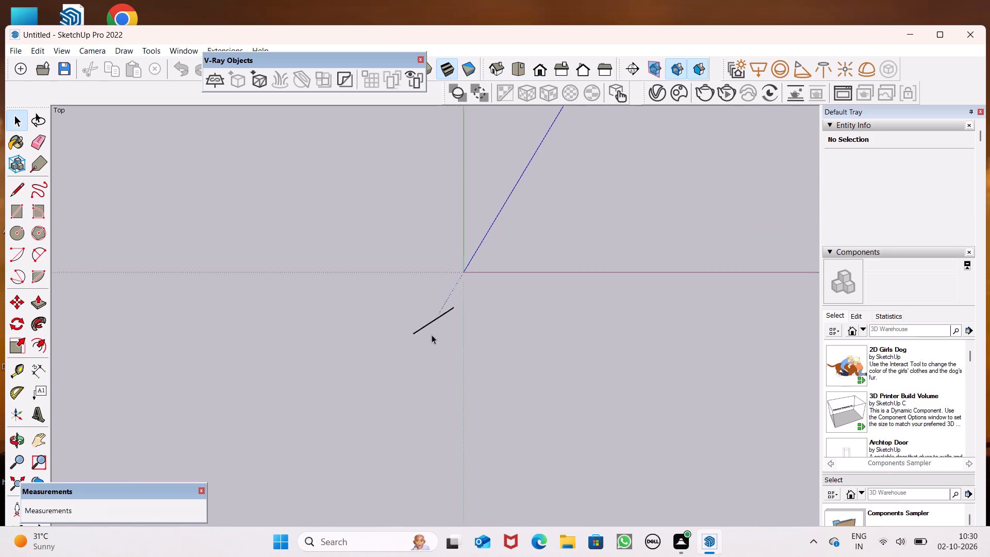
{"action": "scroll", "coordinate": [432, 335], "scroll_direction": "down", "scroll_amount": 20}
{"action": "scroll", "coordinate": [432, 335], "scroll_direction": "down", "scroll_amount": 5}
{"action": "scroll", "coordinate": [671, 375], "scroll_direction": "down", "scroll_amount": 18}
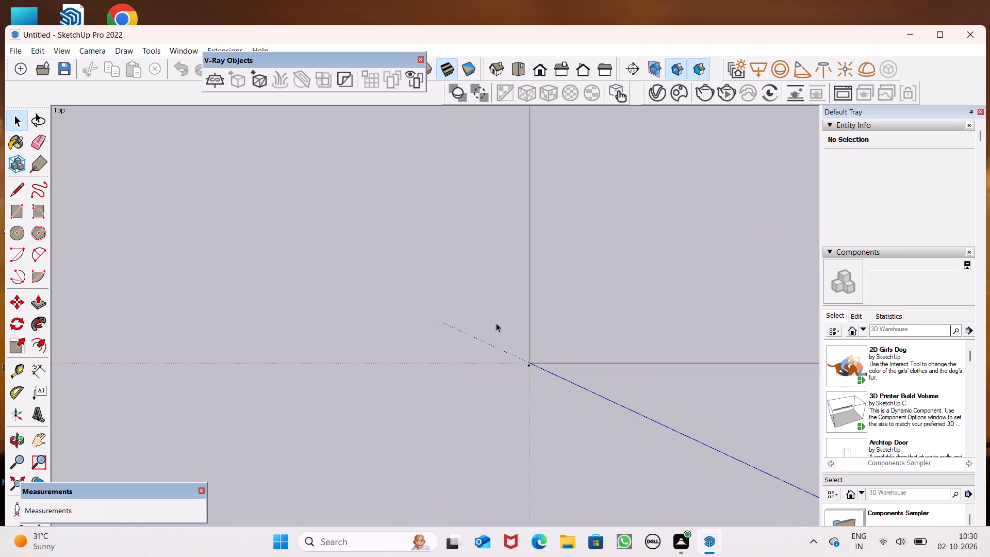
{"action": "scroll", "coordinate": [496, 323], "scroll_direction": "down", "scroll_amount": 20}
{"action": "scroll", "coordinate": [496, 323], "scroll_direction": "down", "scroll_amount": 20}
{"action": "scroll", "coordinate": [496, 323], "scroll_direction": "down", "scroll_amount": 12}
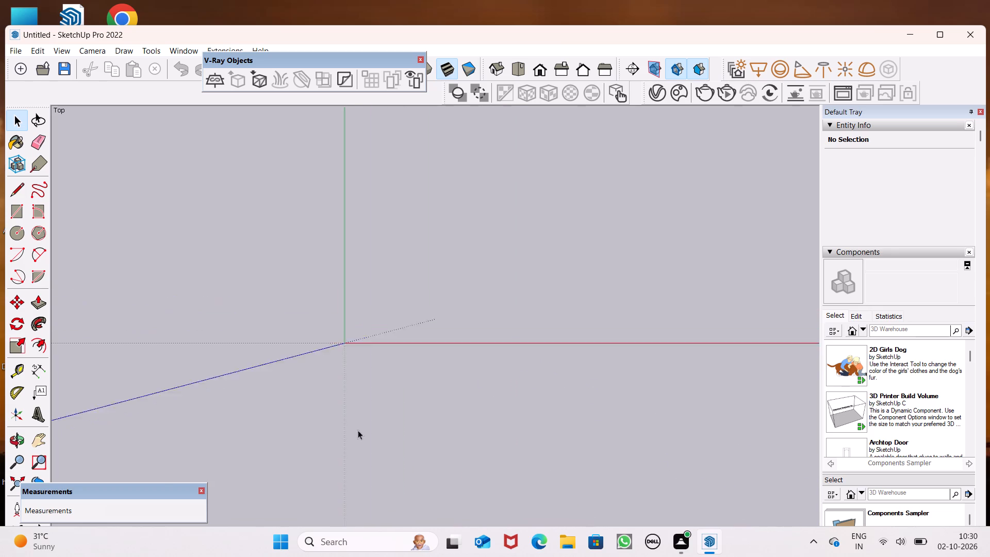
{"action": "scroll", "coordinate": [358, 430], "scroll_direction": "down", "scroll_amount": 20}
{"action": "scroll", "coordinate": [834, 396], "scroll_direction": "up", "scroll_amount": 7}
{"action": "scroll", "coordinate": [613, 358], "scroll_direction": "up", "scroll_amount": 3}
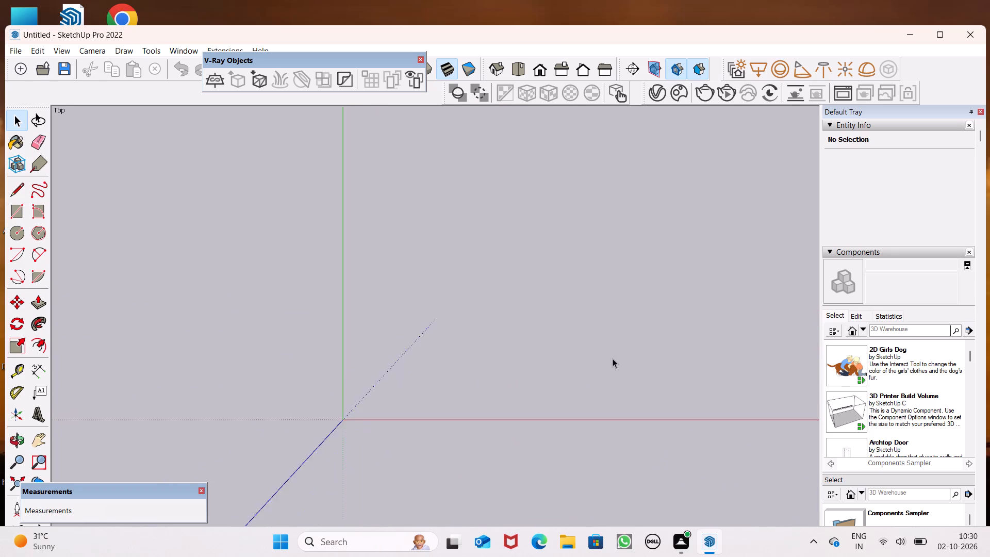
{"action": "scroll", "coordinate": [613, 358], "scroll_direction": "up", "scroll_amount": 6}
{"action": "scroll", "coordinate": [584, 370], "scroll_direction": "down", "scroll_amount": 4}
{"action": "middle_click_drag", "start_coordinate": [535, 402], "coordinate": [536, 357]}
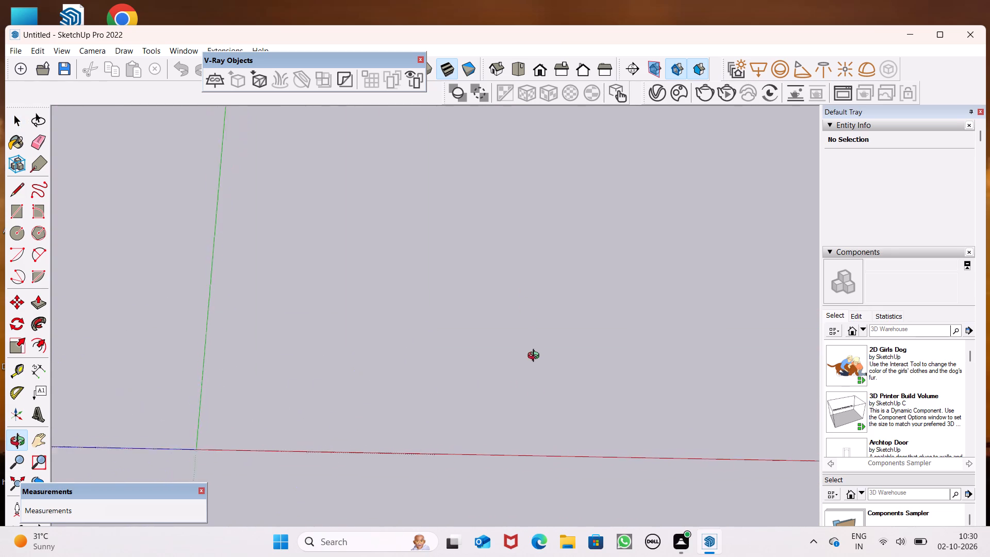
{"action": "middle_click_drag", "start_coordinate": [536, 357], "coordinate": [542, 421]}
{"action": "left_click", "coordinate": [515, 78]}
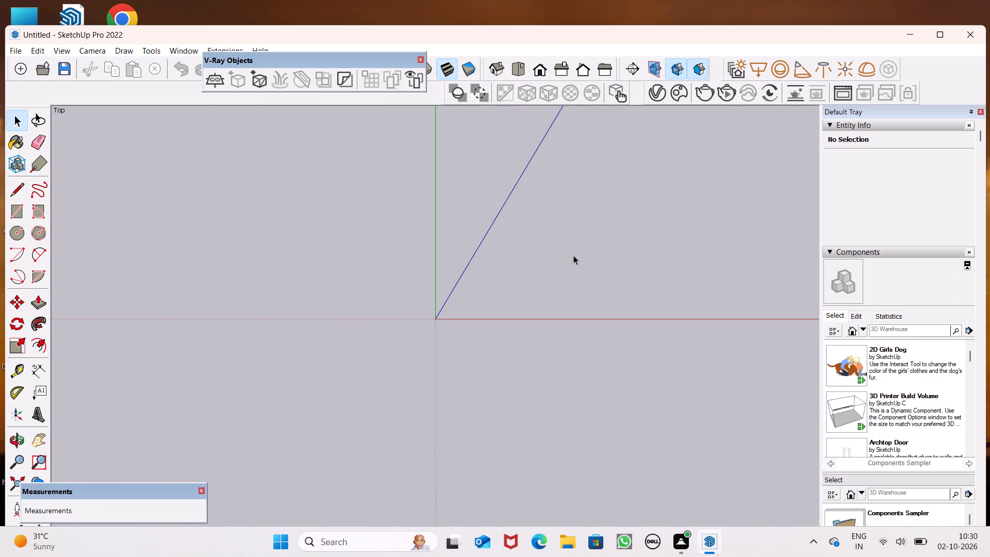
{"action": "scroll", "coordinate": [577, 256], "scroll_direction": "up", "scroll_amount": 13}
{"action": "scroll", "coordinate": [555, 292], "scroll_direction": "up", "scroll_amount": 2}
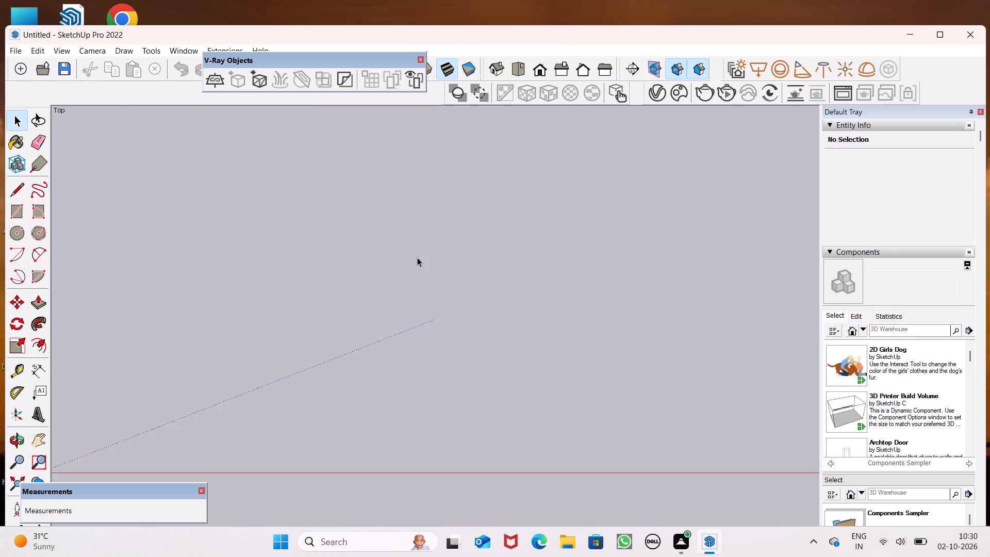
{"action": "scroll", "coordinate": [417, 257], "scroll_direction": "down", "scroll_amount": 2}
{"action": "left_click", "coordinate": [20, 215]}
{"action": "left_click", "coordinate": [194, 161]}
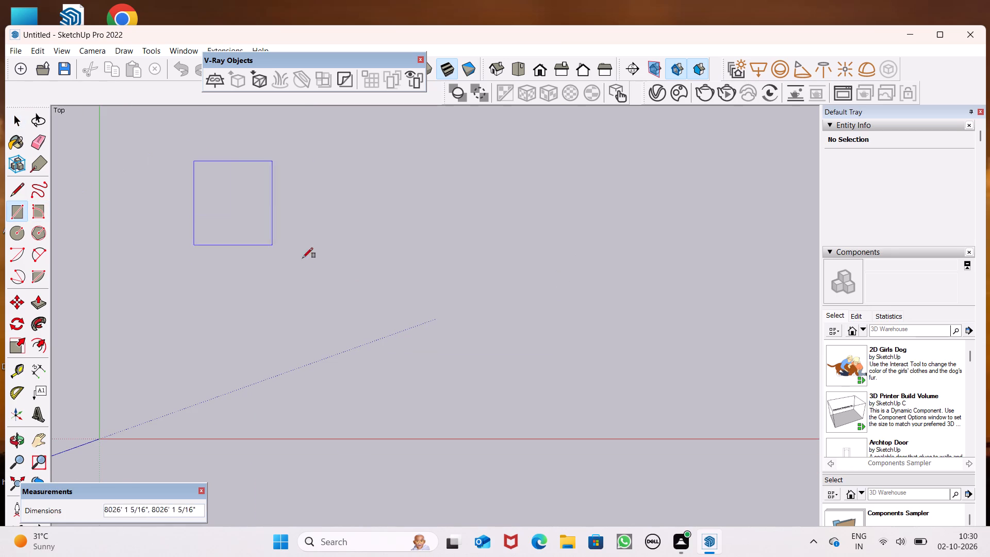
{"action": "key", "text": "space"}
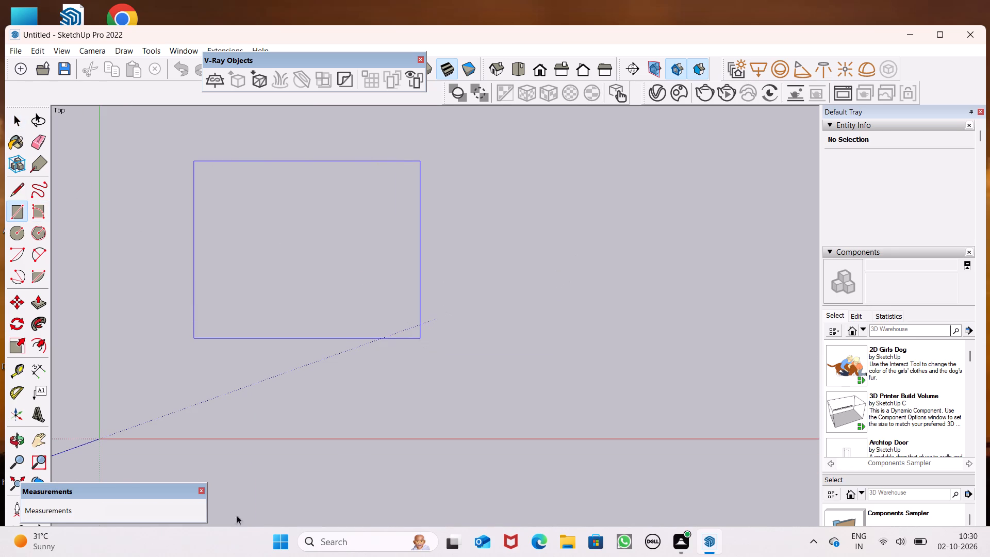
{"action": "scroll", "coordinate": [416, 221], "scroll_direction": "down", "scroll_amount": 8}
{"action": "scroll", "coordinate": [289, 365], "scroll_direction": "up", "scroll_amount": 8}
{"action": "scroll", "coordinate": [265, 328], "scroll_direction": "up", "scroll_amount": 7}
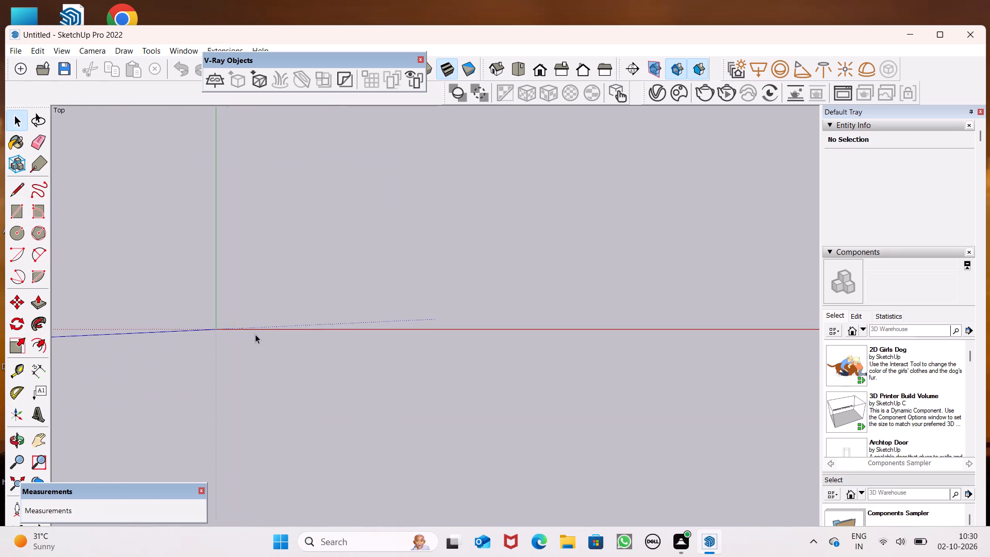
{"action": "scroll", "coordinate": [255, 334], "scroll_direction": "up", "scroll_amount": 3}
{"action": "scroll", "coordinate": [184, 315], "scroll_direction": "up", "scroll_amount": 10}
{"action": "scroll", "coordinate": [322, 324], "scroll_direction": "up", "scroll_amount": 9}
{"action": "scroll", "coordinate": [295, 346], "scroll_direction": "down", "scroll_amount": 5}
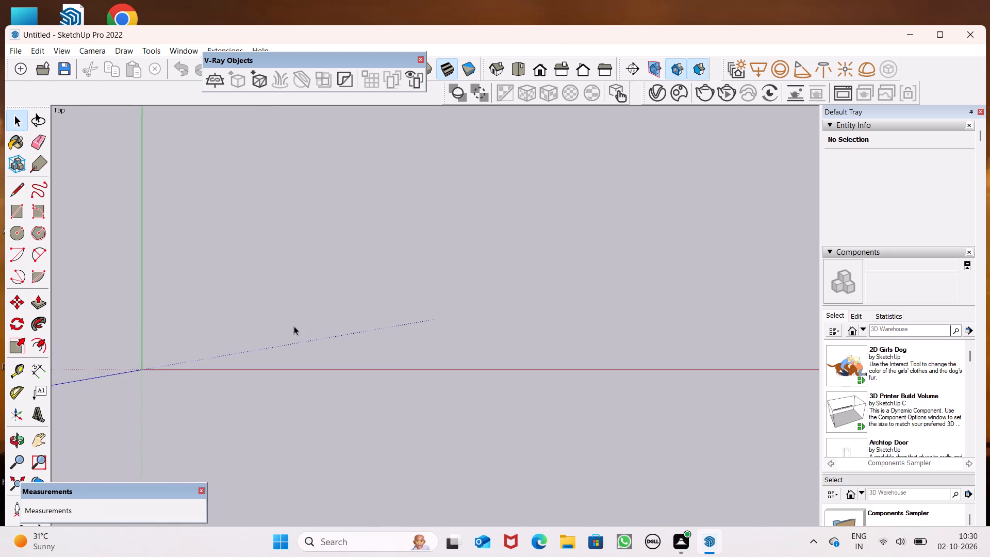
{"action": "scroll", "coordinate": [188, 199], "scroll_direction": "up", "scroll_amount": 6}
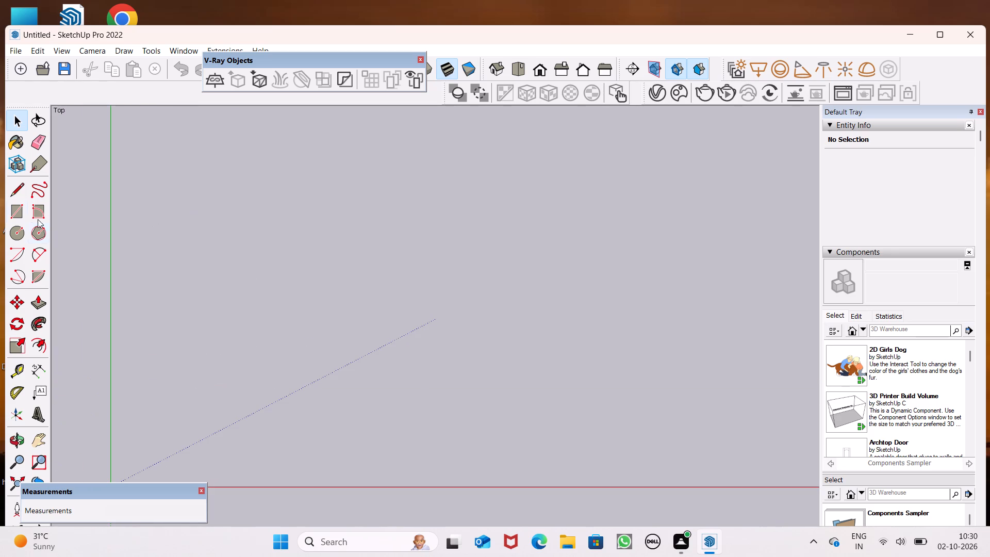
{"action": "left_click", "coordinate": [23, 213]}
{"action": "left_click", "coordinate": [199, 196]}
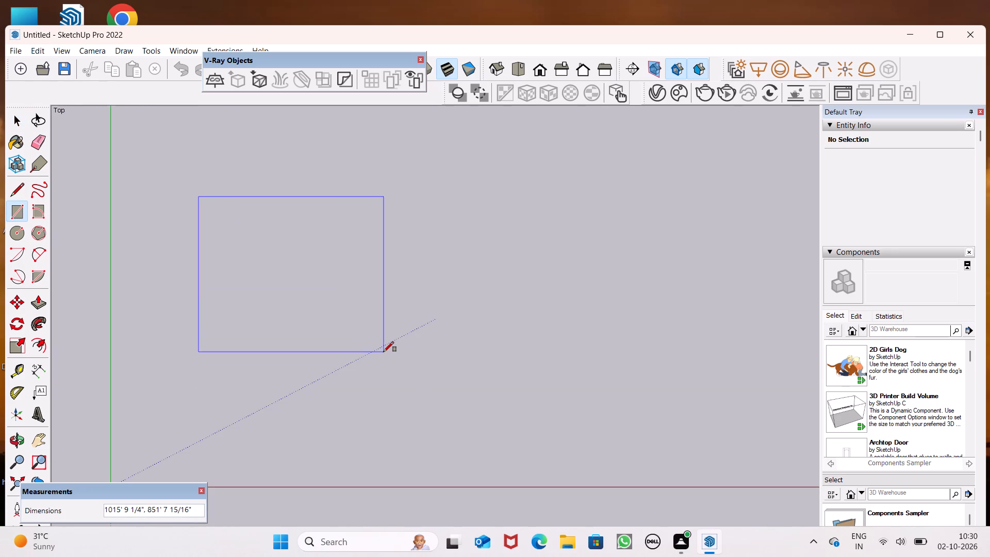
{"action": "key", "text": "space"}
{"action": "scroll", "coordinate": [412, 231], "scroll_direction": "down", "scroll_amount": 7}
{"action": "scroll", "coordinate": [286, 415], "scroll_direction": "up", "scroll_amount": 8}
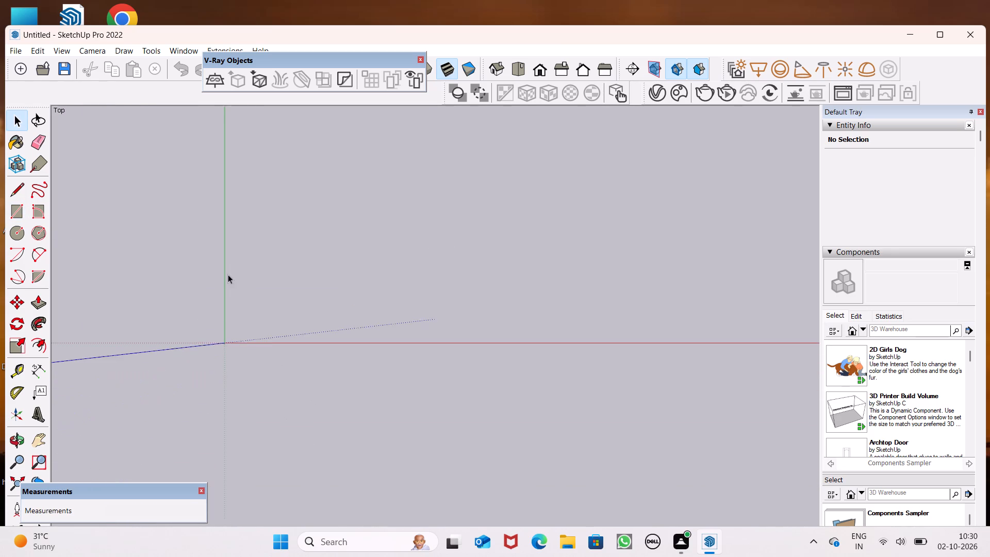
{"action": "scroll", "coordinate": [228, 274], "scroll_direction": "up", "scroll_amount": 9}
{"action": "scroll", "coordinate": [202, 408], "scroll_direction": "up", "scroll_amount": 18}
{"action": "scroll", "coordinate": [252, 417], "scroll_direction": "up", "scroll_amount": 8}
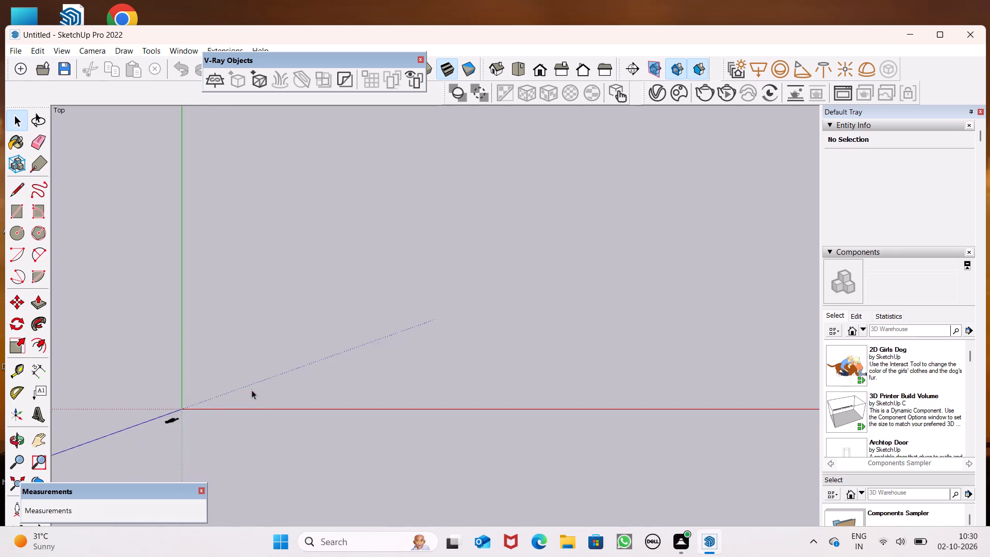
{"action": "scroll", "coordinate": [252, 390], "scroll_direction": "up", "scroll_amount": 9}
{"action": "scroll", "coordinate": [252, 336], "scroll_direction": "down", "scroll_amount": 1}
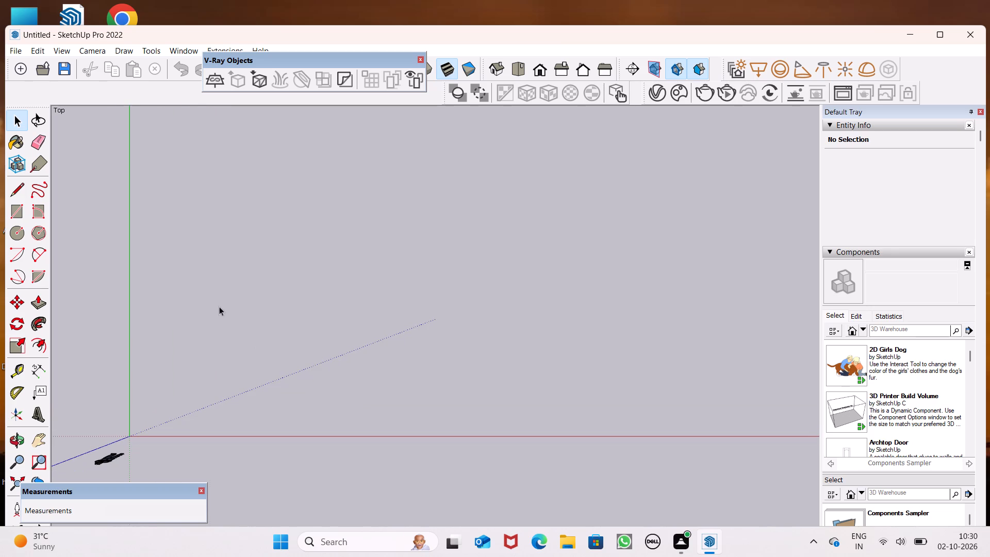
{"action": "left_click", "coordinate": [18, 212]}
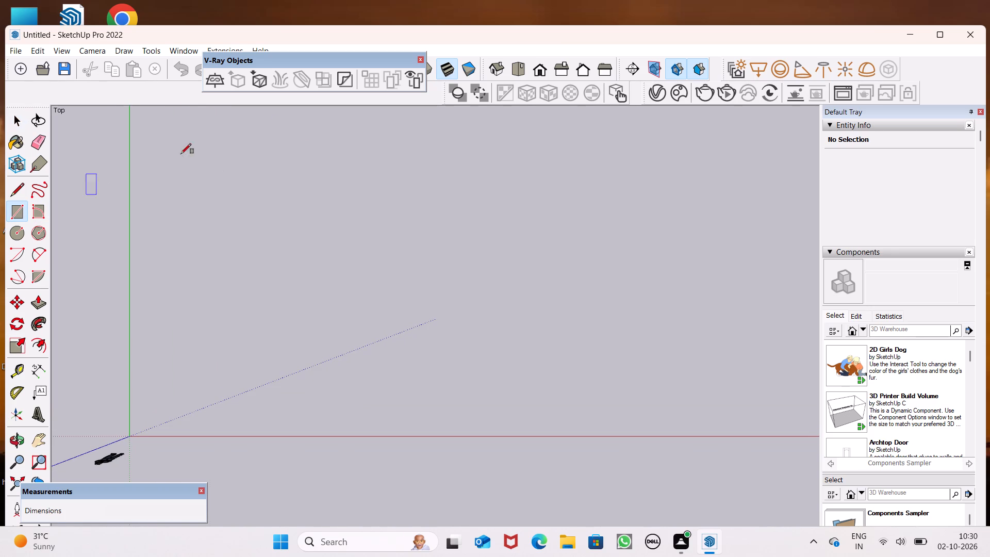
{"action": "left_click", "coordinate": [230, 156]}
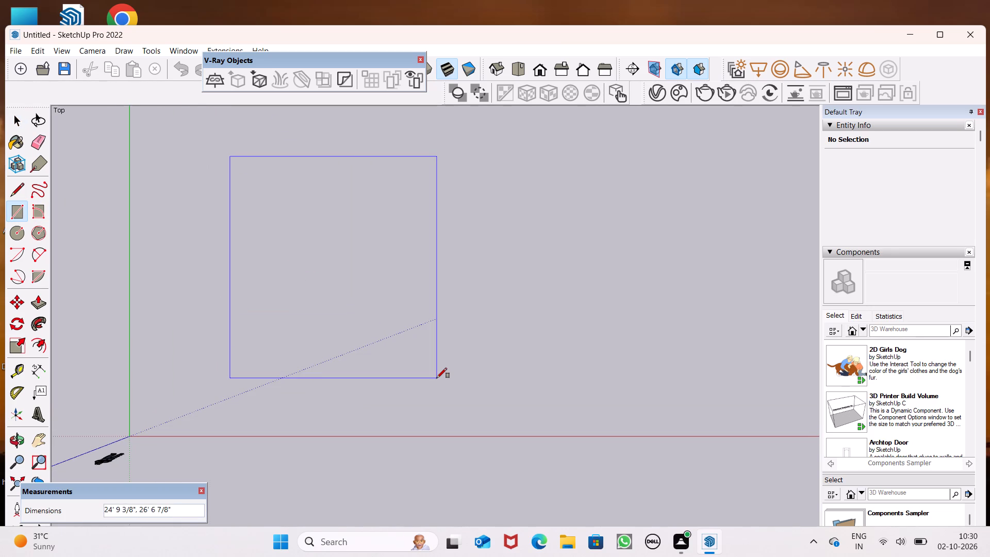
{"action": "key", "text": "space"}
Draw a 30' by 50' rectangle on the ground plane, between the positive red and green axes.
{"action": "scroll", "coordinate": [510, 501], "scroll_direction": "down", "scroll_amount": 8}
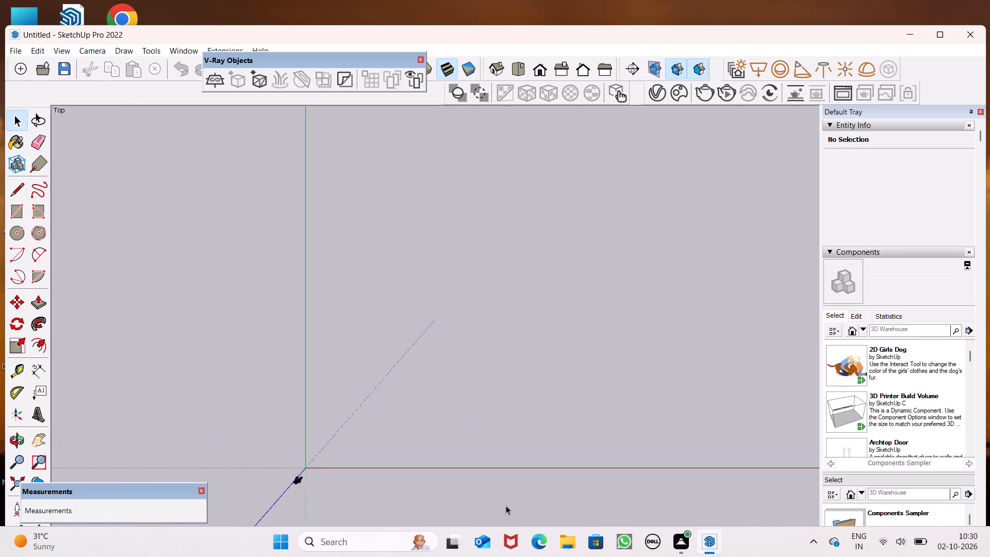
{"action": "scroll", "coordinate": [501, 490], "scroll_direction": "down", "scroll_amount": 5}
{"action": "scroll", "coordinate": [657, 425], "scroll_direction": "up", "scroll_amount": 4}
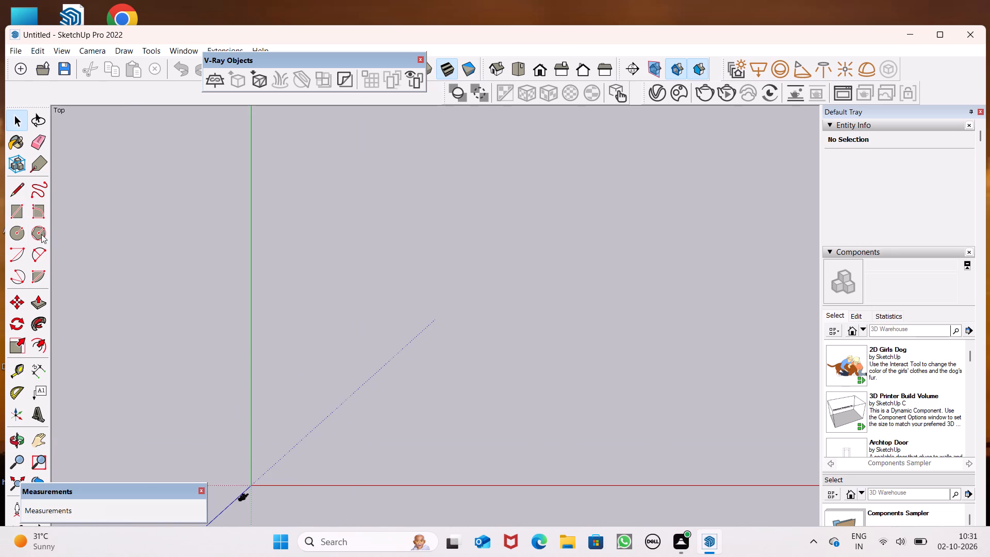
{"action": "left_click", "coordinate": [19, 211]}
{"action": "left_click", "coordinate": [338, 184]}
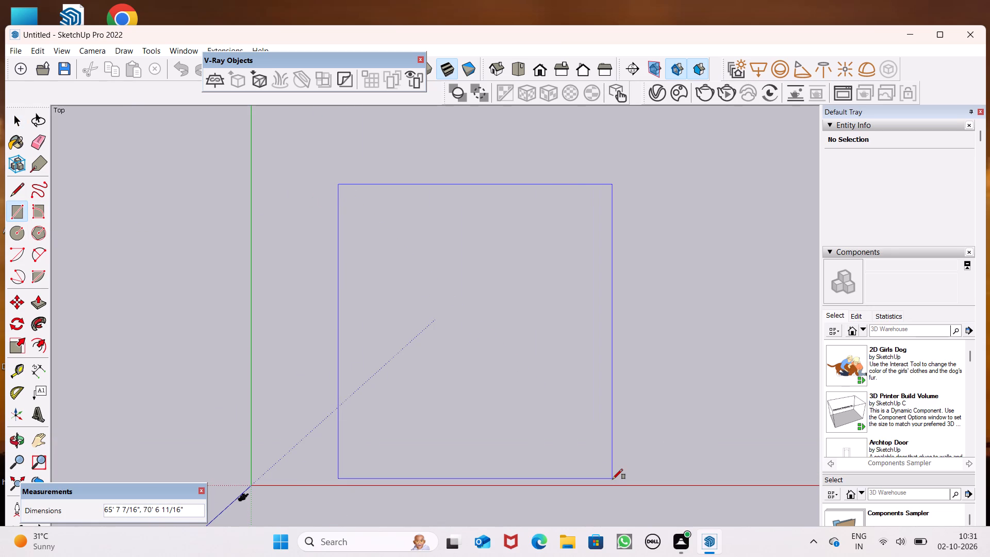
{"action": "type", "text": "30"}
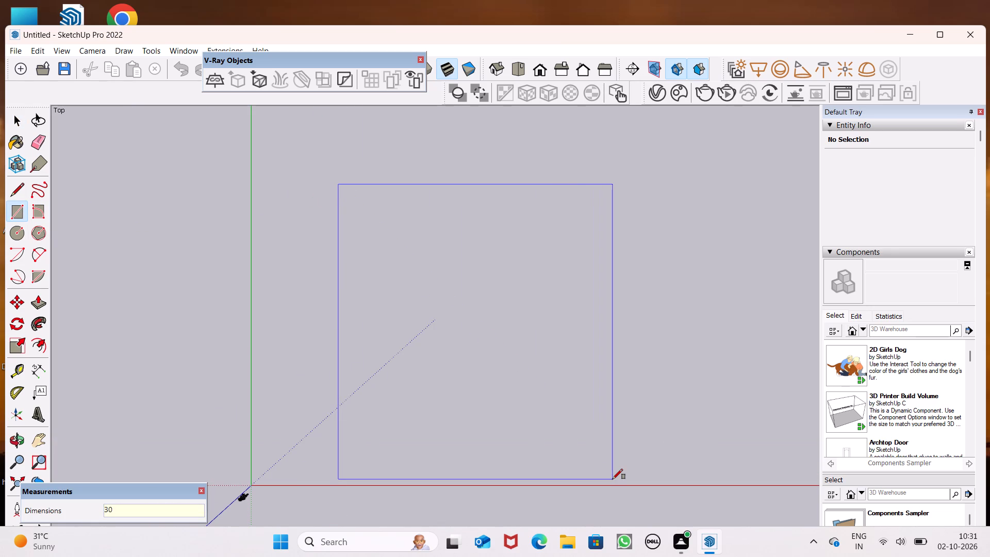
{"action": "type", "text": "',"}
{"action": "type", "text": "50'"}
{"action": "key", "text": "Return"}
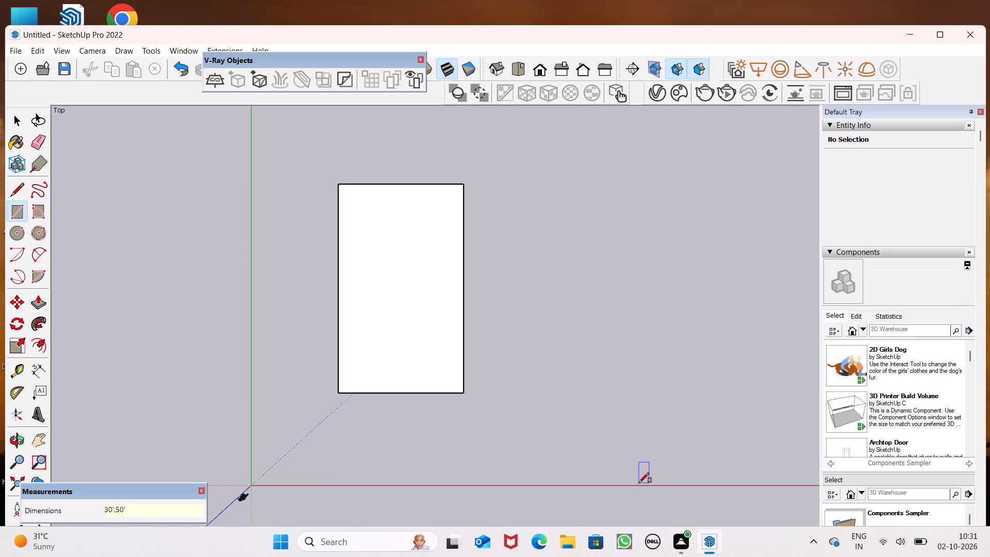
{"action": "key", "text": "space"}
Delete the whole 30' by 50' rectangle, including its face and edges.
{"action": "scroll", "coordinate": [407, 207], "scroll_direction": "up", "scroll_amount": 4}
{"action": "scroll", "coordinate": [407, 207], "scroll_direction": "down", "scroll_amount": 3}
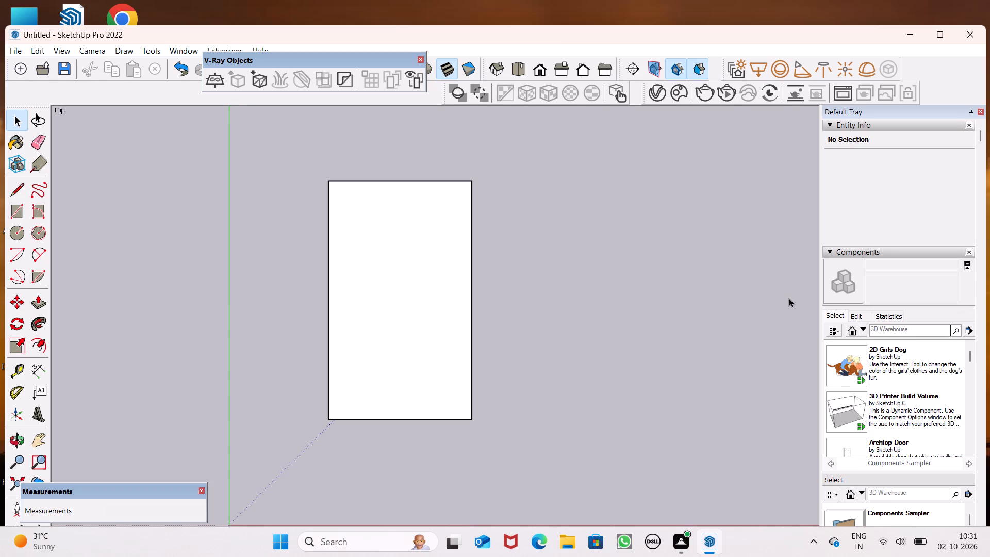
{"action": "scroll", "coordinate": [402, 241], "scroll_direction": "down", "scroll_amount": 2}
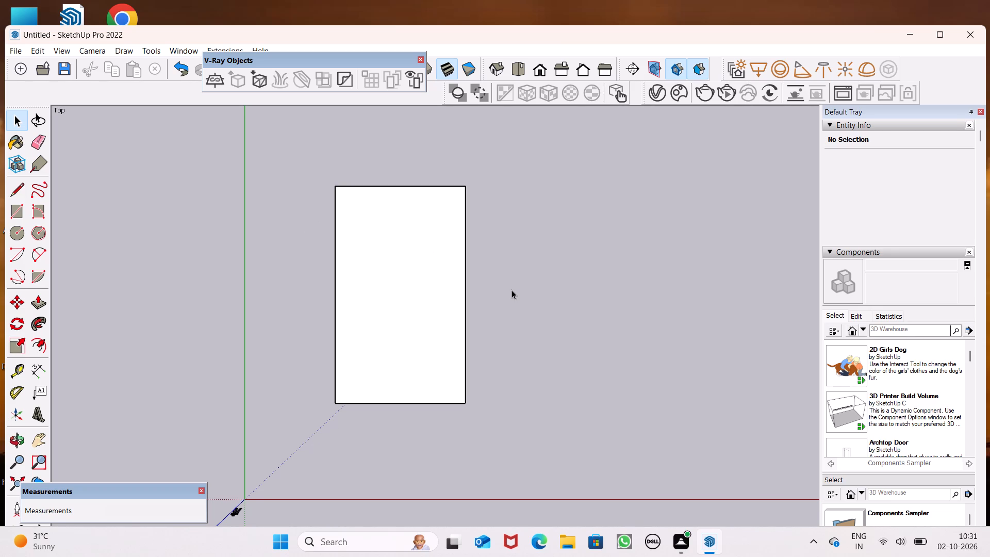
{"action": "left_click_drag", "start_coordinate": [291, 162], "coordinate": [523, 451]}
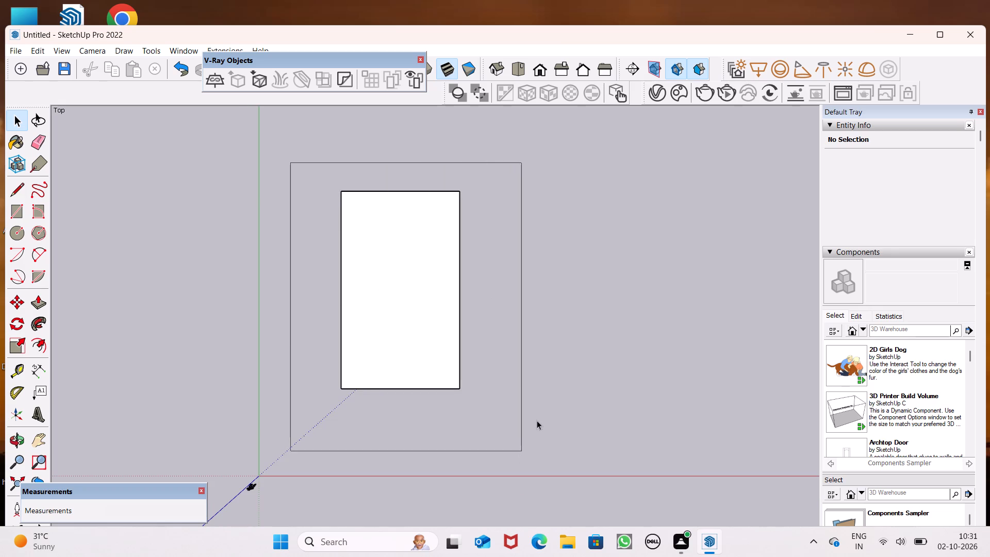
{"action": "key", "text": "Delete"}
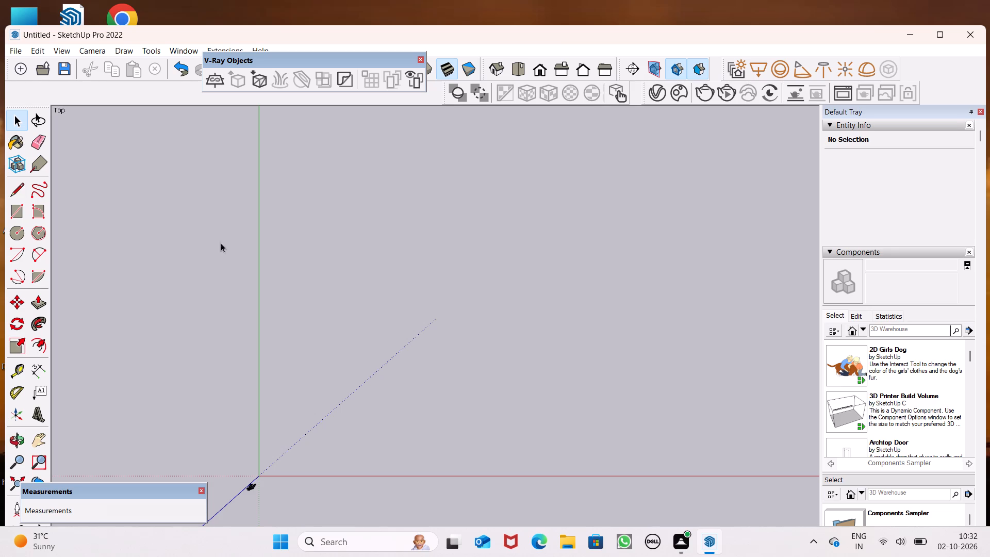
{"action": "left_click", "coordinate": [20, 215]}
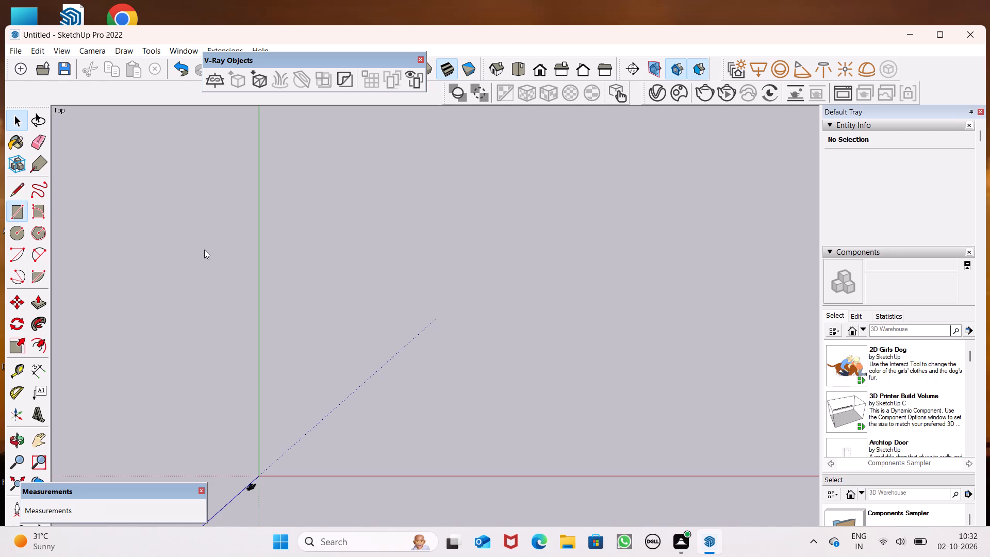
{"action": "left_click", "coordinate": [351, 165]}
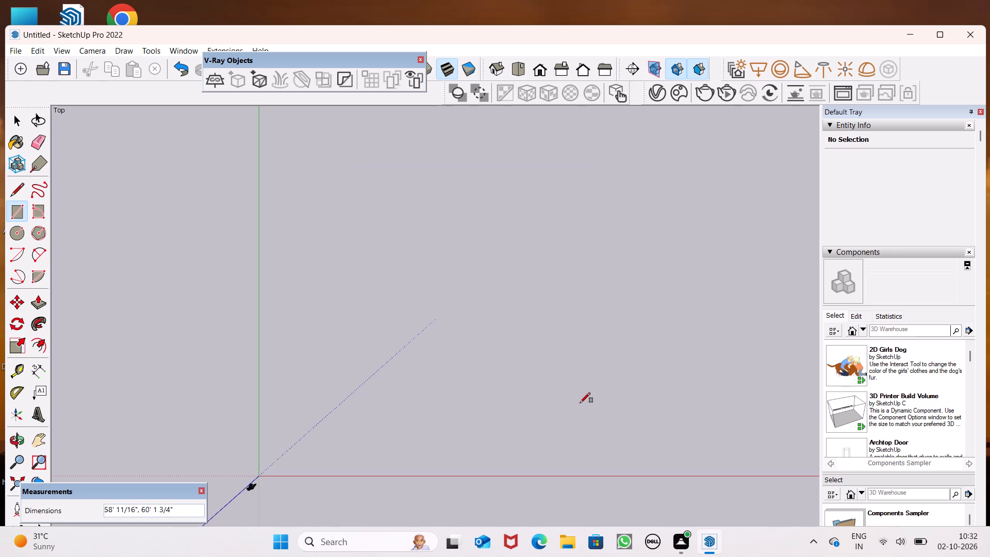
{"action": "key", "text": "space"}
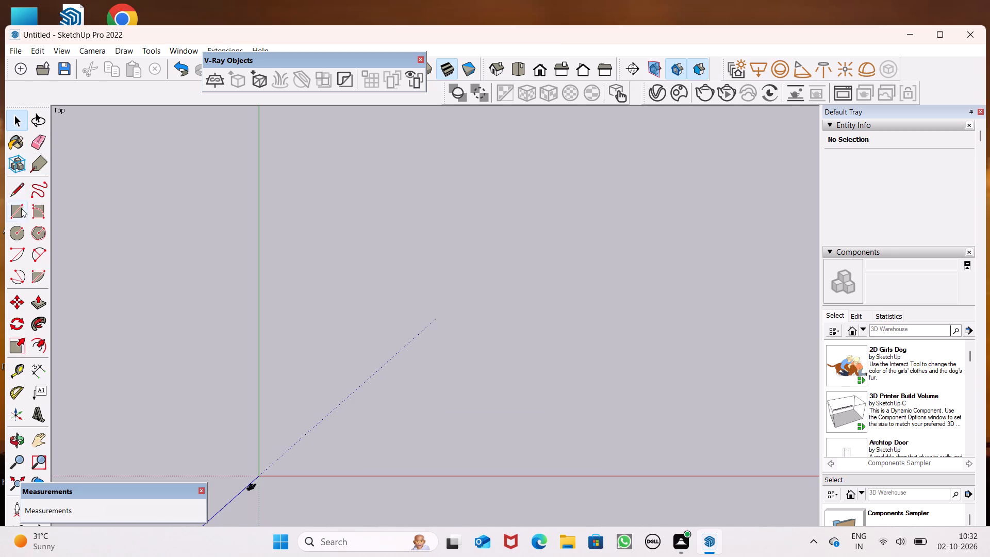
Draw a 39'4" by 49'2" rectangle on the ground plane, between the positive red and green axes.
{"action": "left_click", "coordinate": [21, 208]}
{"action": "left_click_drag", "start_coordinate": [325, 152], "coordinate": [336, 167]}
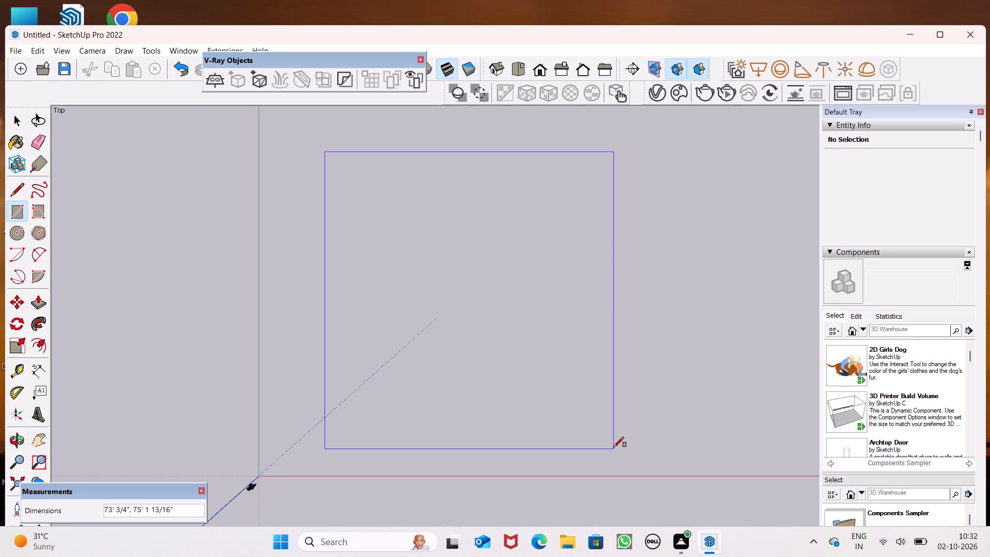
{"action": "type", "text": "39'"}
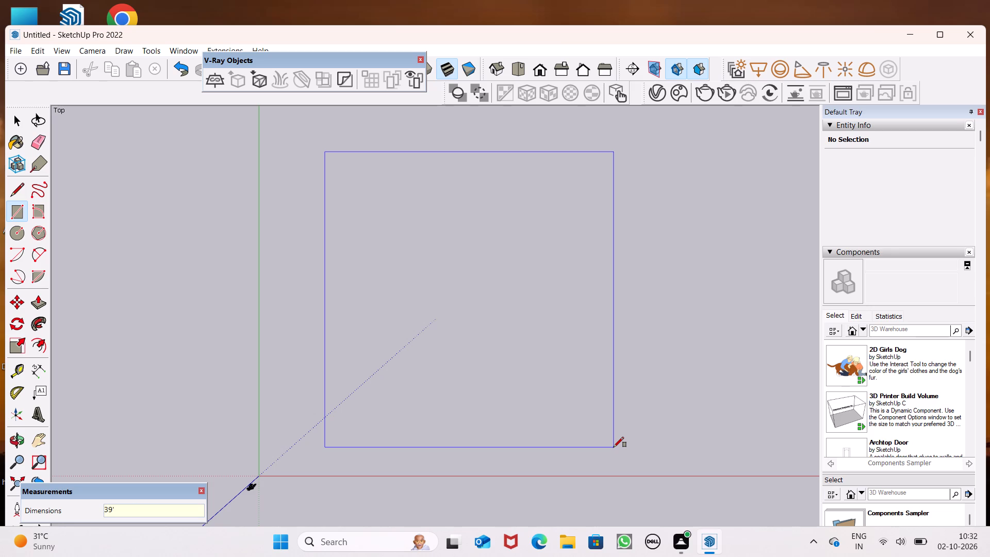
{"action": "type", "text": "2\","}
{"action": "key", "text": "BackSpace"}
{"action": "key", "text": "BackSpace"}
{"action": "key", "text": "BackSpace"}
{"action": "key", "text": "4"}
{"action": "key", "text": "shift+quotedbl"}
{"action": "key", "text": "comma"}
{"action": "type", "text": "49'2\""}
{"action": "key", "text": "Return"}
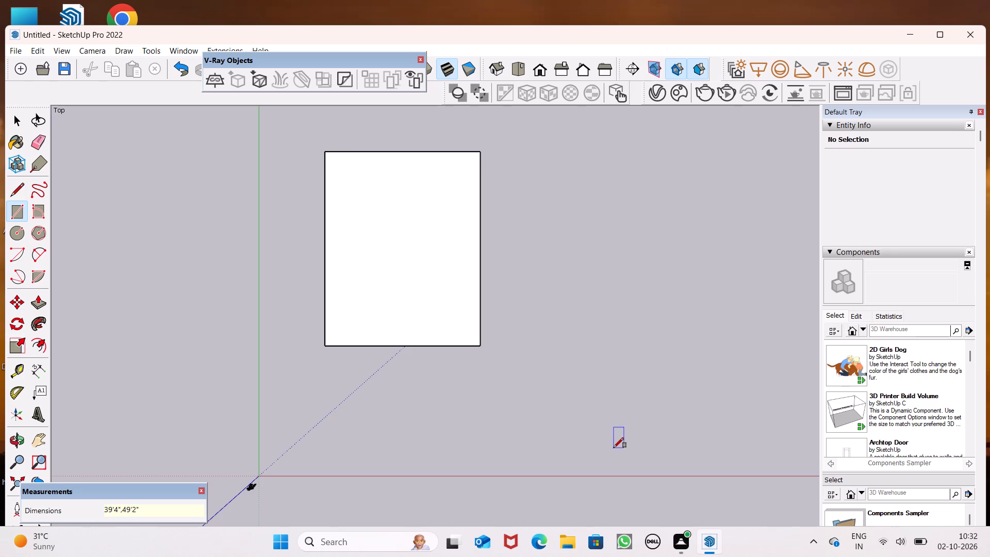
{"action": "key", "text": "space"}
Offset the rectangle's outline 9" inward to form the outer wall thickness.
{"action": "scroll", "coordinate": [383, 141], "scroll_direction": "up", "scroll_amount": 2}
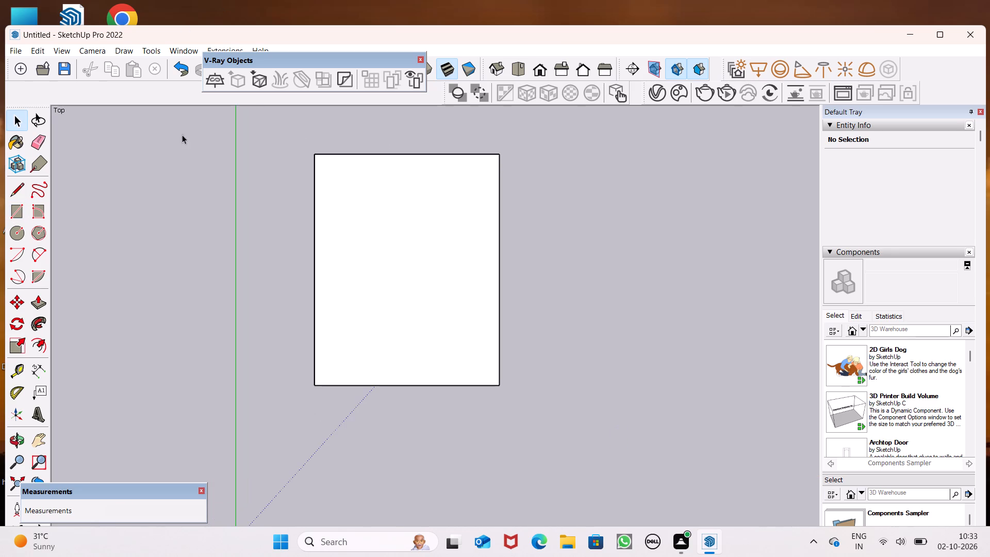
{"action": "left_click", "coordinate": [43, 352]}
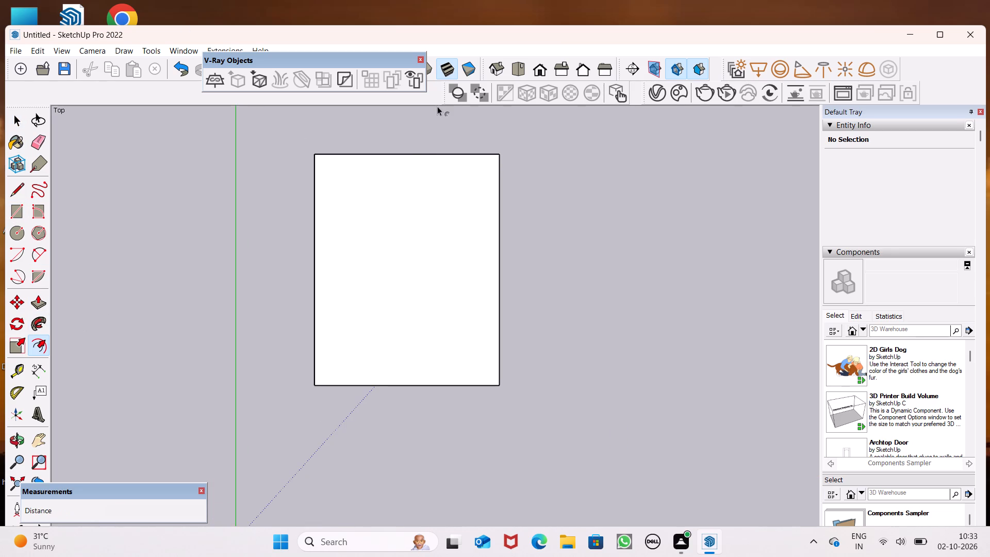
{"action": "left_click_drag", "start_coordinate": [420, 156], "coordinate": [424, 174]}
{"action": "type", "text": "9\""}
{"action": "key", "text": "Return"}
{"action": "key", "text": "space"}
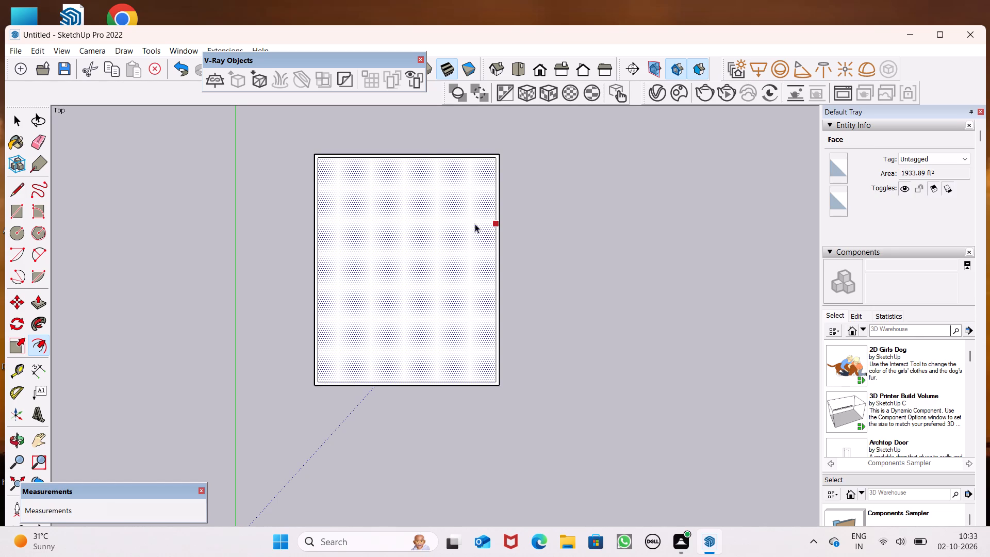
Place a vertical guide 13' in from the inner outline's right edge and a second one 6" further left.
{"action": "scroll", "coordinate": [502, 343], "scroll_direction": "up", "scroll_amount": 1}
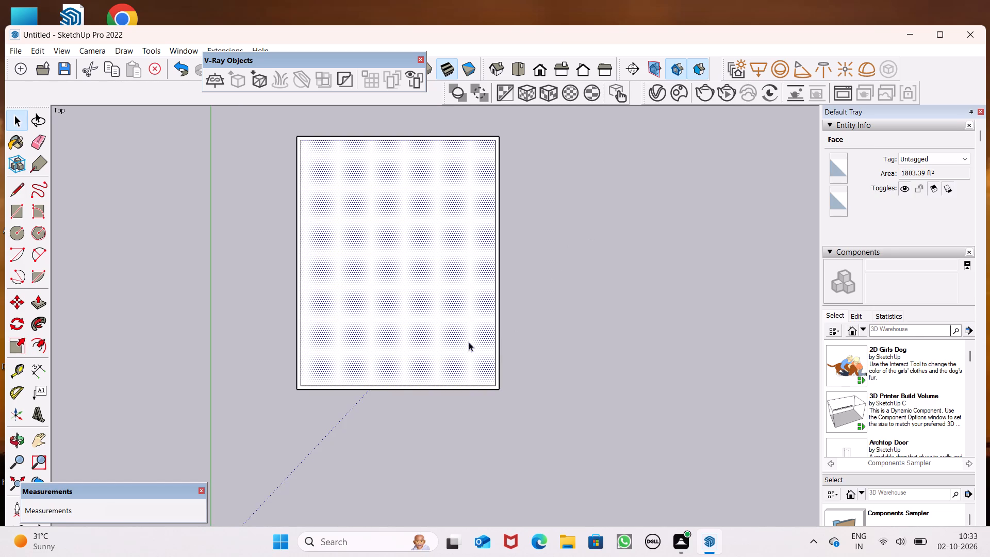
{"action": "scroll", "coordinate": [417, 406], "scroll_direction": "up", "scroll_amount": 2}
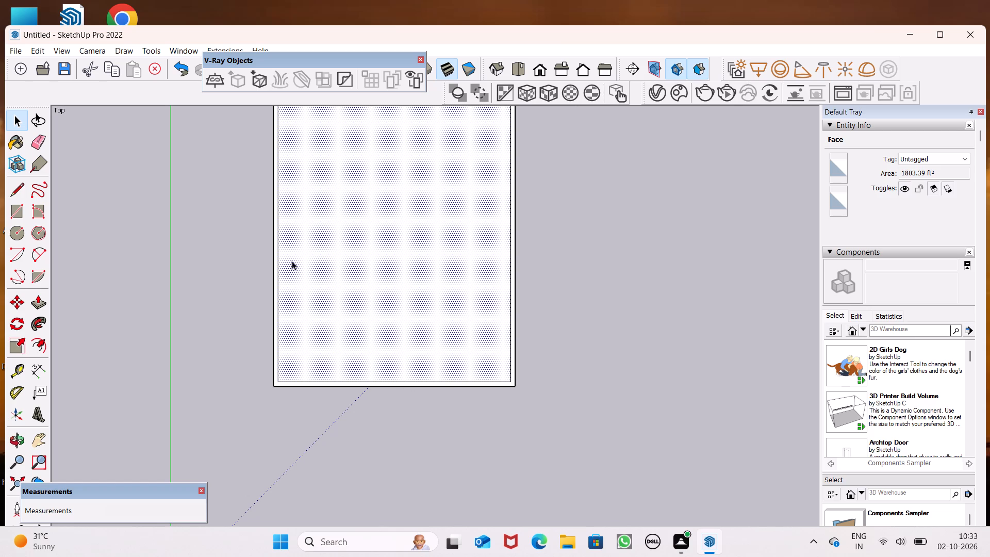
{"action": "left_click", "coordinate": [16, 367]}
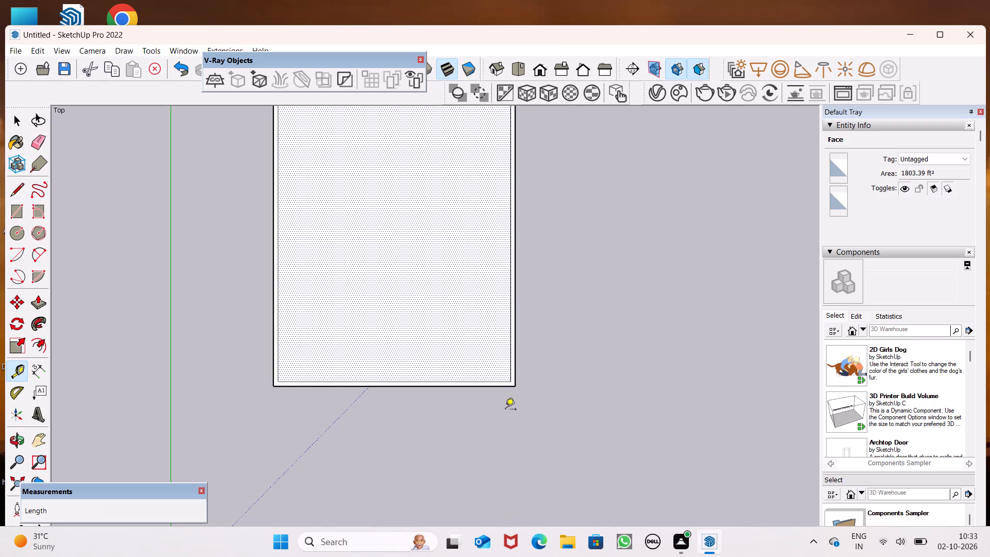
{"action": "left_click", "coordinate": [511, 365]}
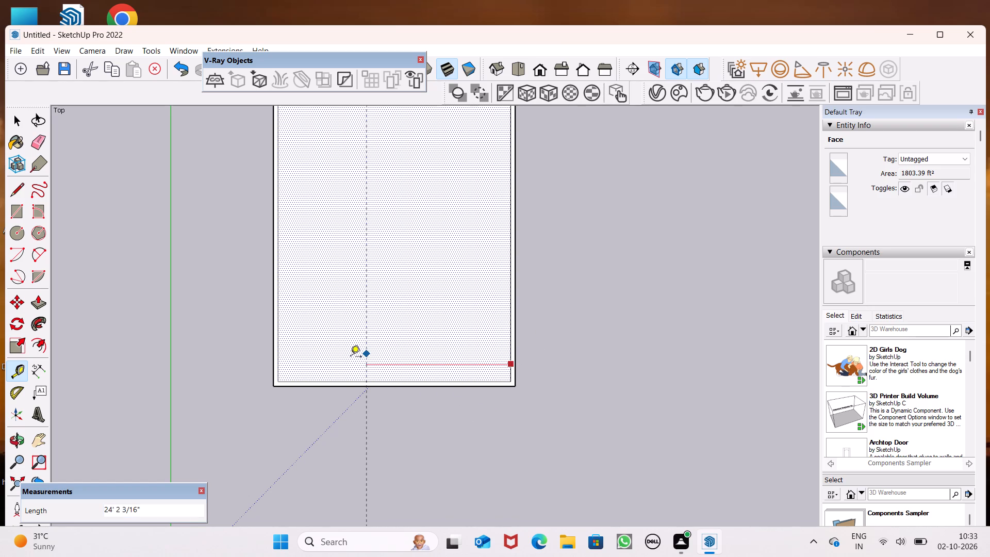
{"action": "type", "text": "13"}
{"action": "key", "text": "apostrophe"}
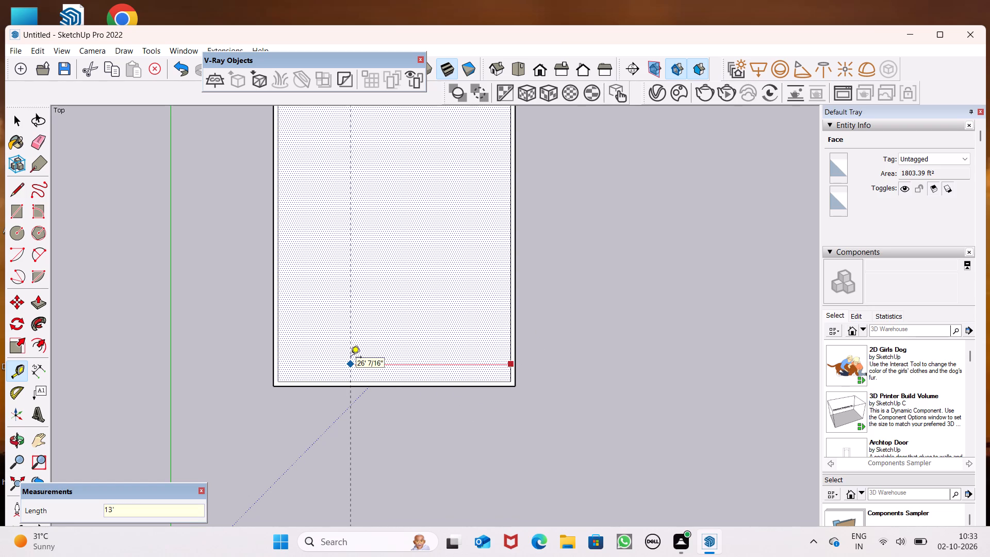
{"action": "key", "text": "Return"}
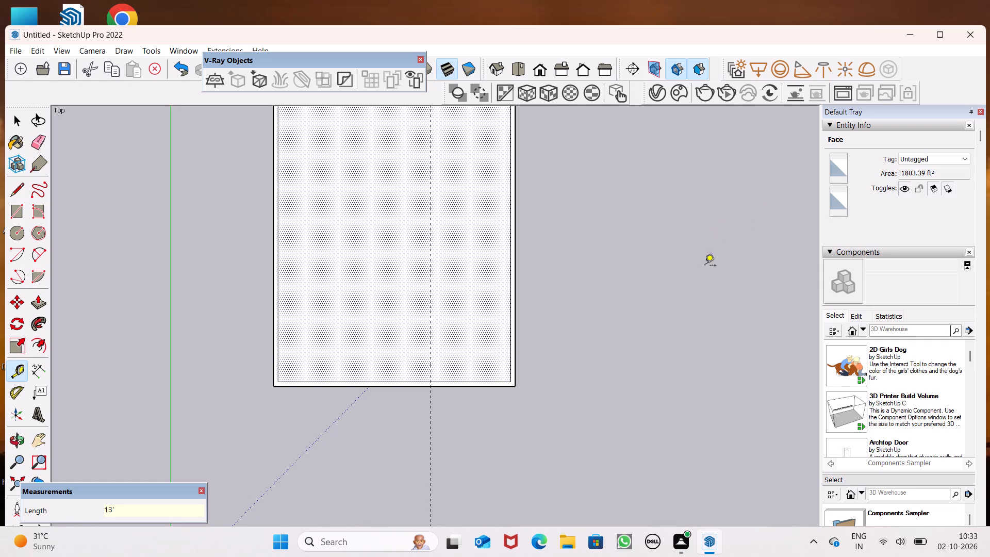
{"action": "left_click", "coordinate": [431, 366]}
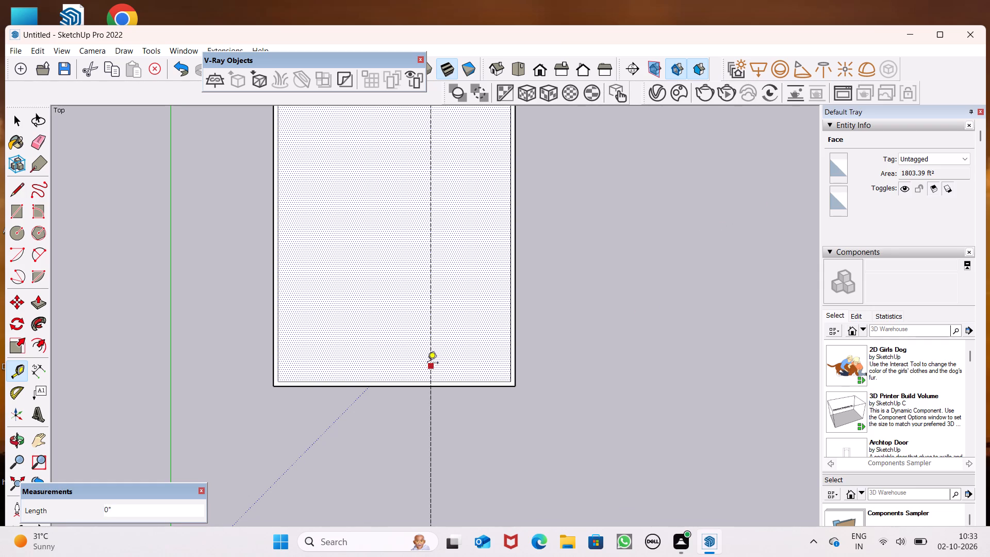
{"action": "type", "text": "6\""}
{"action": "key", "text": "Return"}
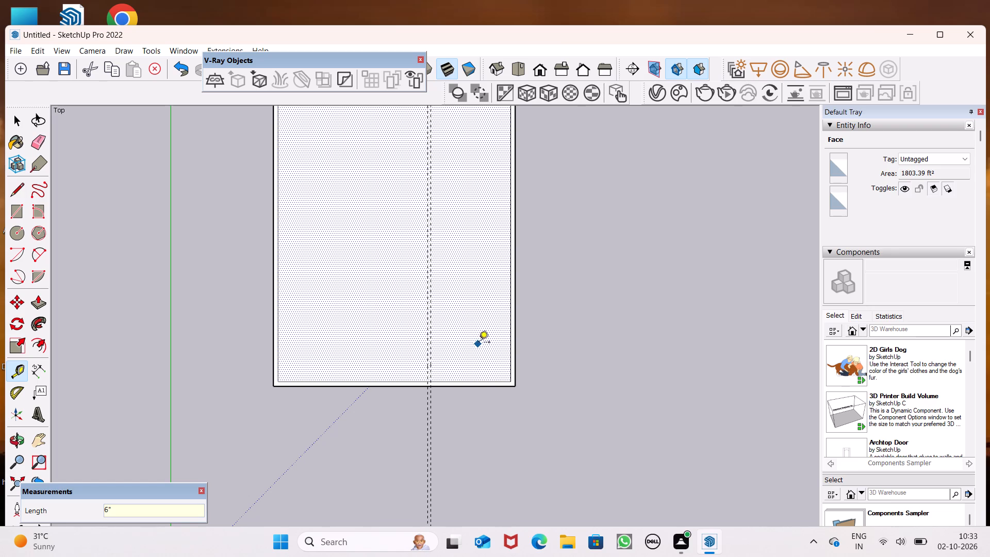
Place a horizontal guide 11'6" above the inner outline's bottom edge and a second one 6" above it.
{"action": "left_click", "coordinate": [479, 379]}
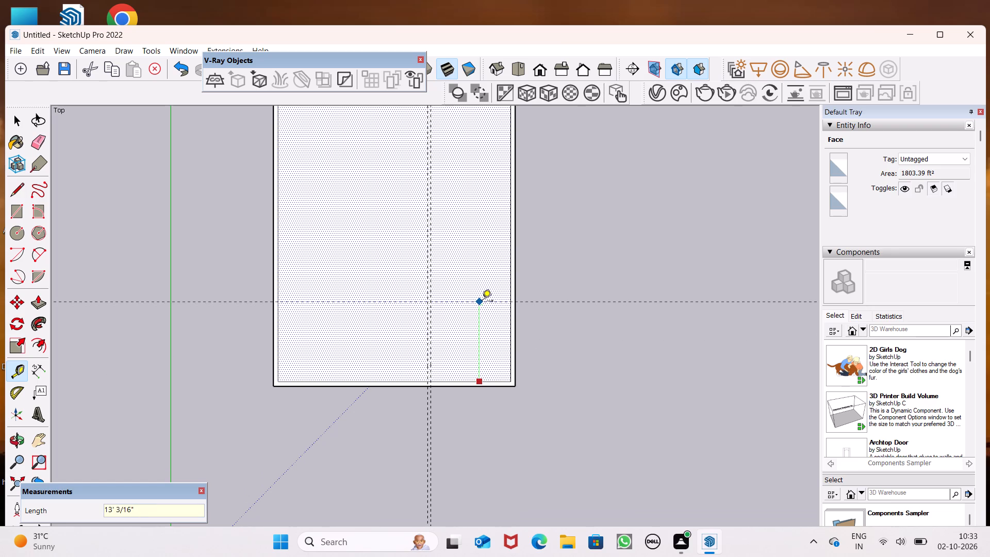
{"action": "type", "text": "11"}
{"action": "type", "text": "'6\""}
{"action": "key", "text": "Return"}
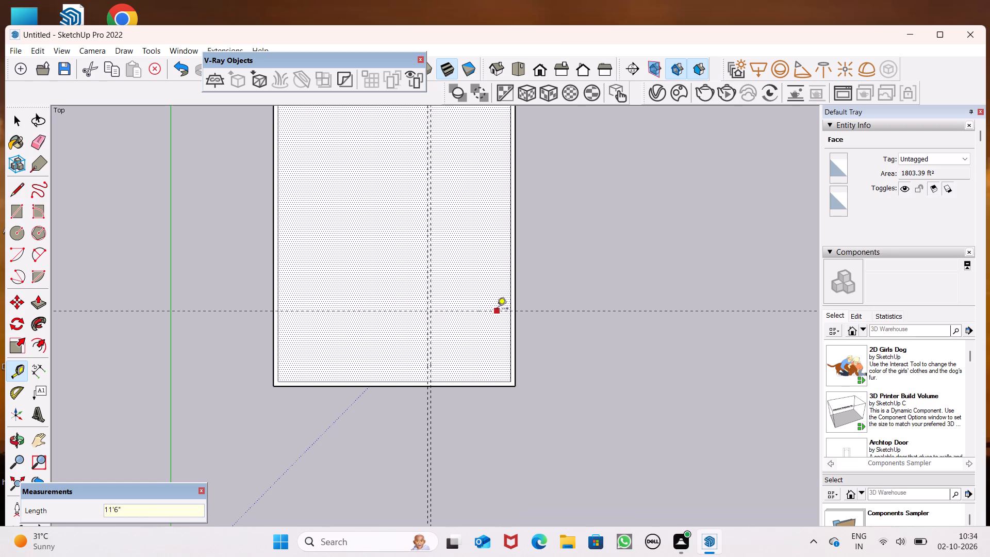
{"action": "left_click", "coordinate": [491, 313]}
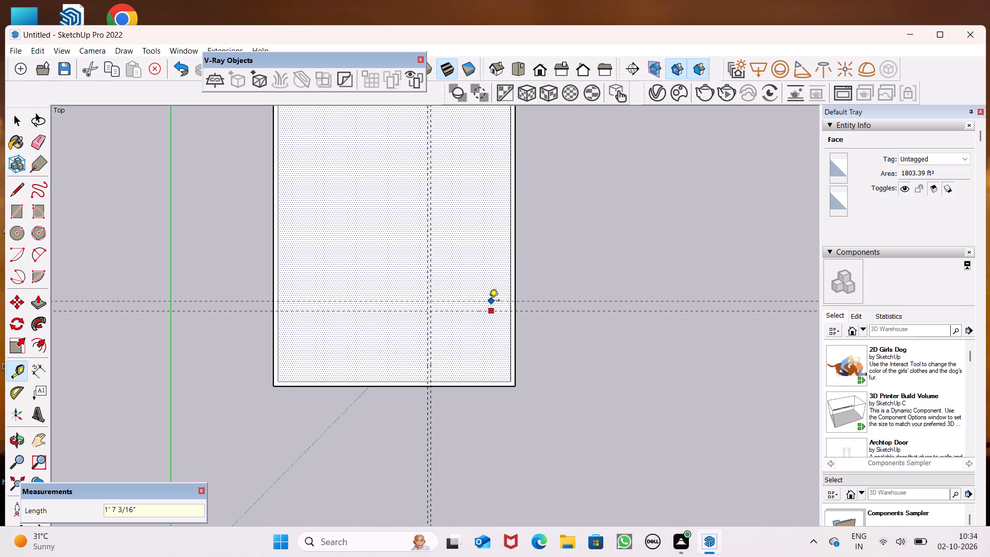
{"action": "type", "text": "6\""}
{"action": "key", "text": "Return"}
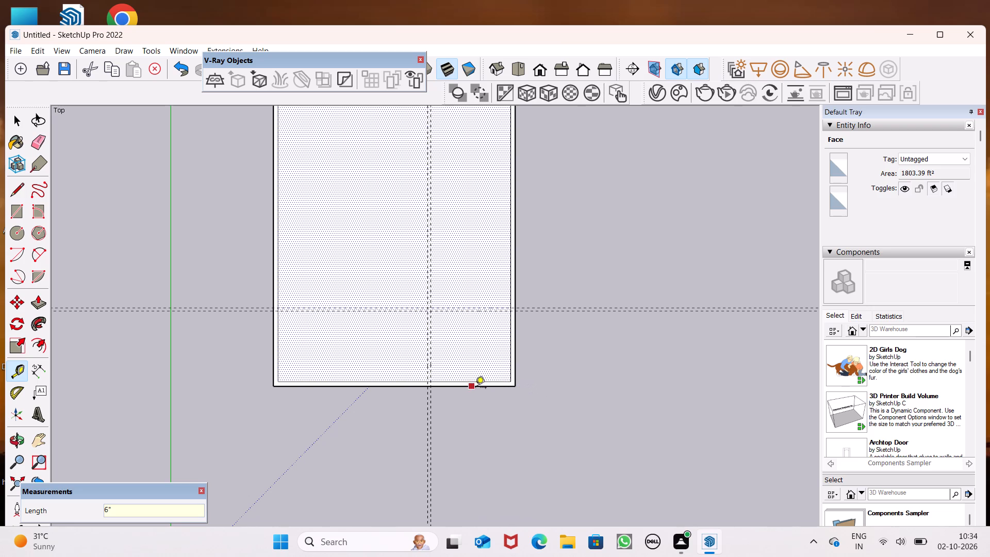
Place a vertical guide 6'6" left of the leftmost vertical guide and a second one 6" further left.
{"action": "left_click", "coordinate": [426, 337]}
{"action": "type", "text": "6'6"}
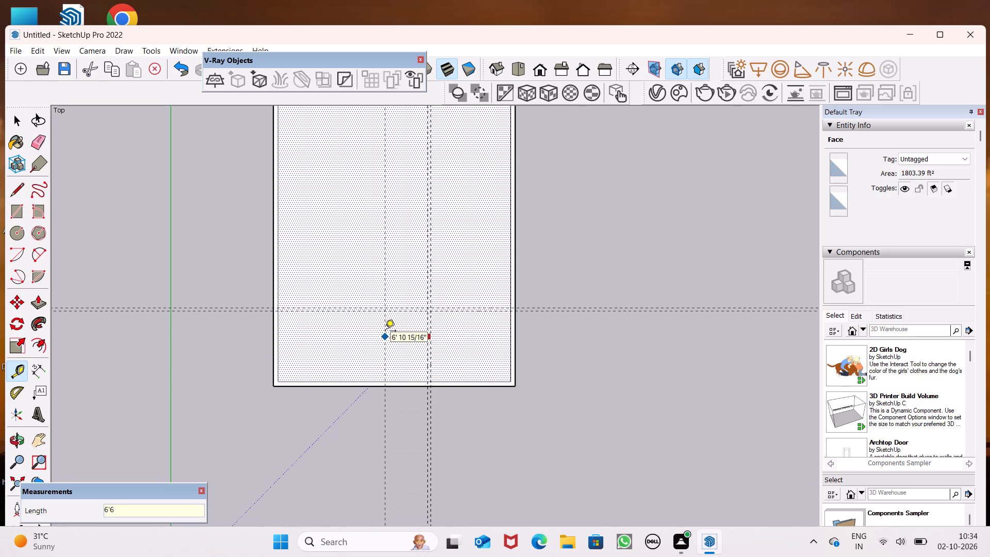
{"action": "key", "text": "shift+quotedbl"}
{"action": "key", "text": "Return"}
{"action": "left_click", "coordinate": [391, 332]}
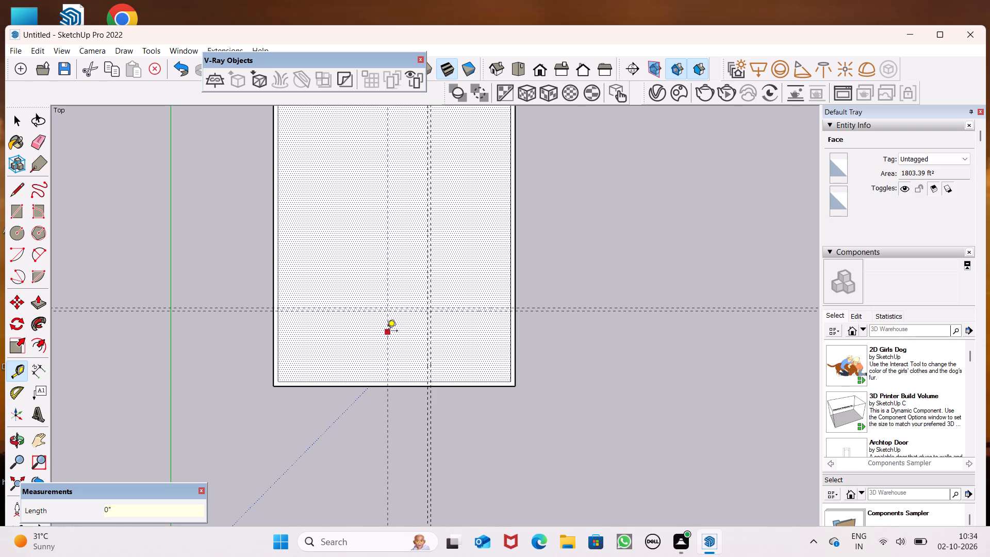
{"action": "type", "text": "6\""}
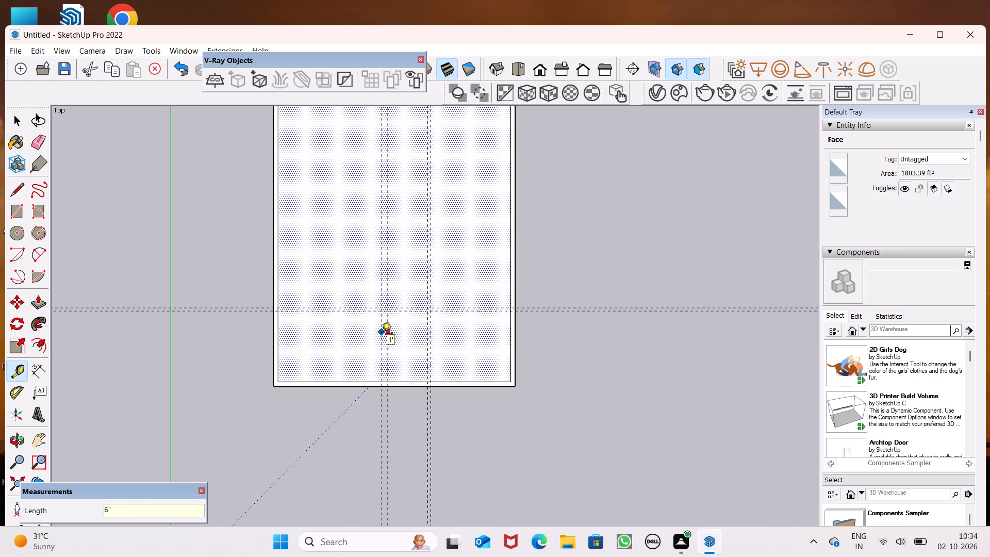
{"action": "key", "text": "Return"}
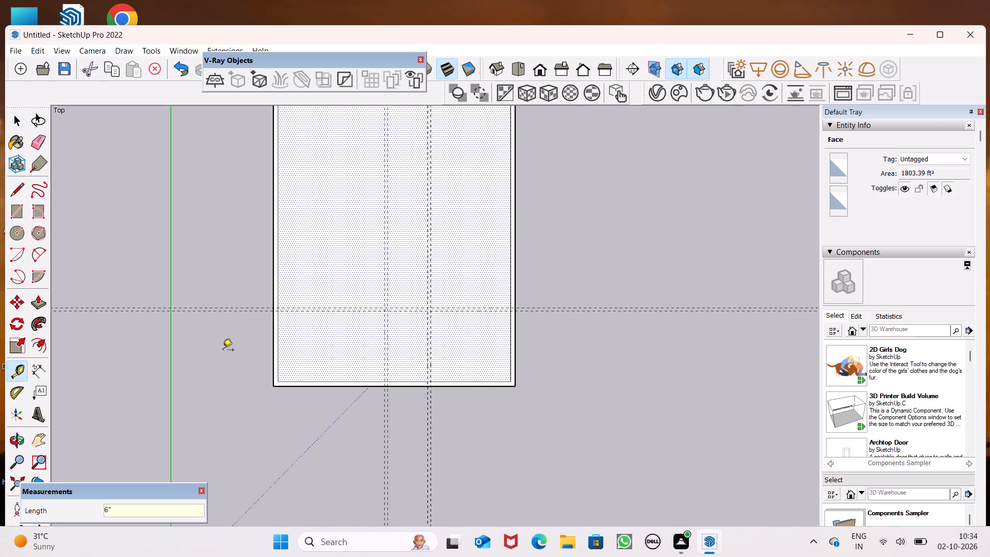
Draw a 13'6" by 6" wall rectangle between the horizontal guides, from the first vertical guide pair to the inner right edge.
{"action": "left_click", "coordinate": [12, 211]}
{"action": "left_click", "coordinate": [428, 306]}
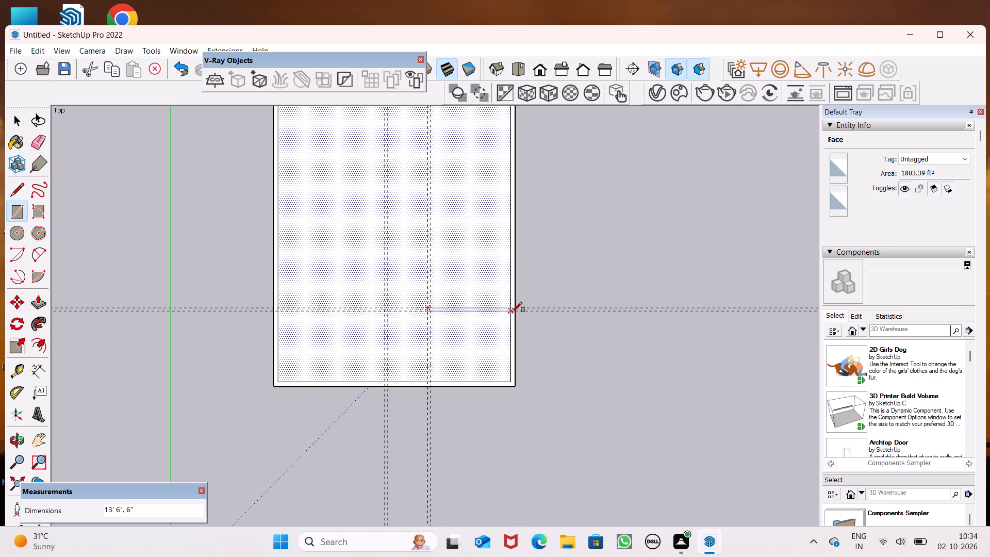
{"action": "scroll", "coordinate": [512, 312], "scroll_direction": "up", "scroll_amount": 18}
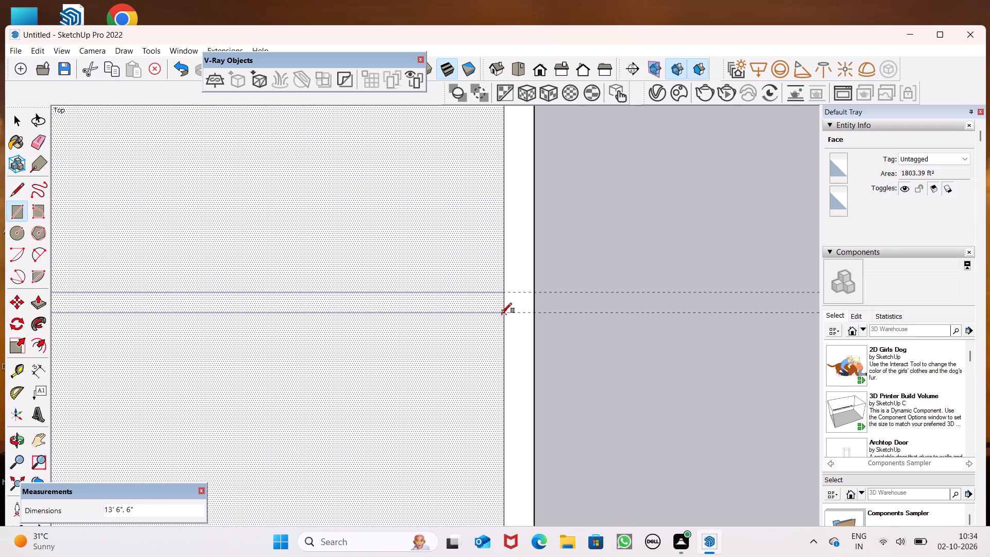
{"action": "left_click", "coordinate": [502, 313]}
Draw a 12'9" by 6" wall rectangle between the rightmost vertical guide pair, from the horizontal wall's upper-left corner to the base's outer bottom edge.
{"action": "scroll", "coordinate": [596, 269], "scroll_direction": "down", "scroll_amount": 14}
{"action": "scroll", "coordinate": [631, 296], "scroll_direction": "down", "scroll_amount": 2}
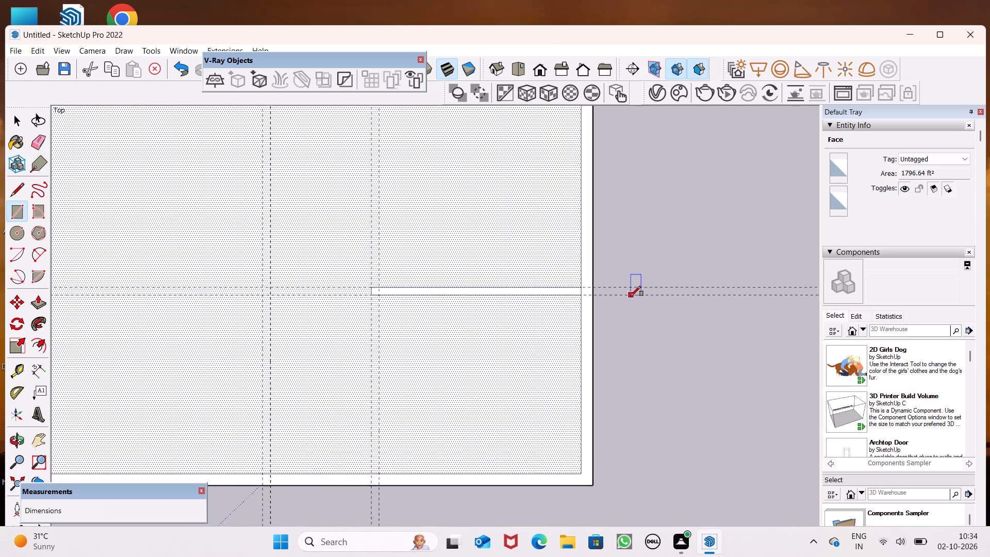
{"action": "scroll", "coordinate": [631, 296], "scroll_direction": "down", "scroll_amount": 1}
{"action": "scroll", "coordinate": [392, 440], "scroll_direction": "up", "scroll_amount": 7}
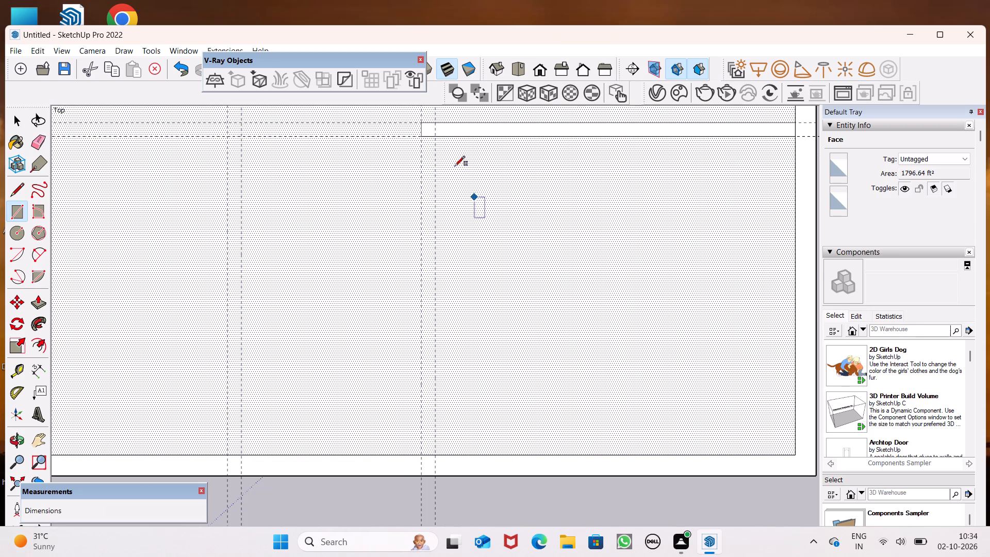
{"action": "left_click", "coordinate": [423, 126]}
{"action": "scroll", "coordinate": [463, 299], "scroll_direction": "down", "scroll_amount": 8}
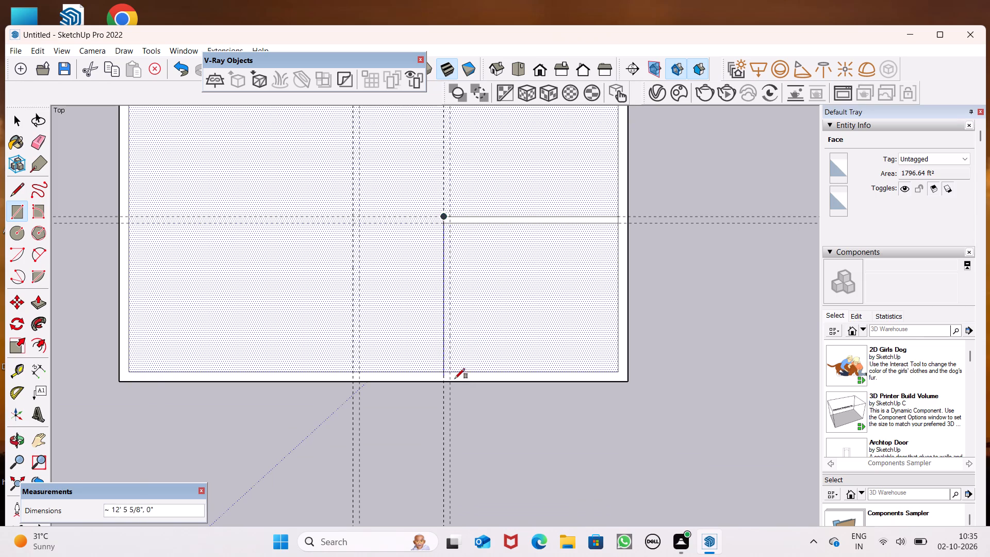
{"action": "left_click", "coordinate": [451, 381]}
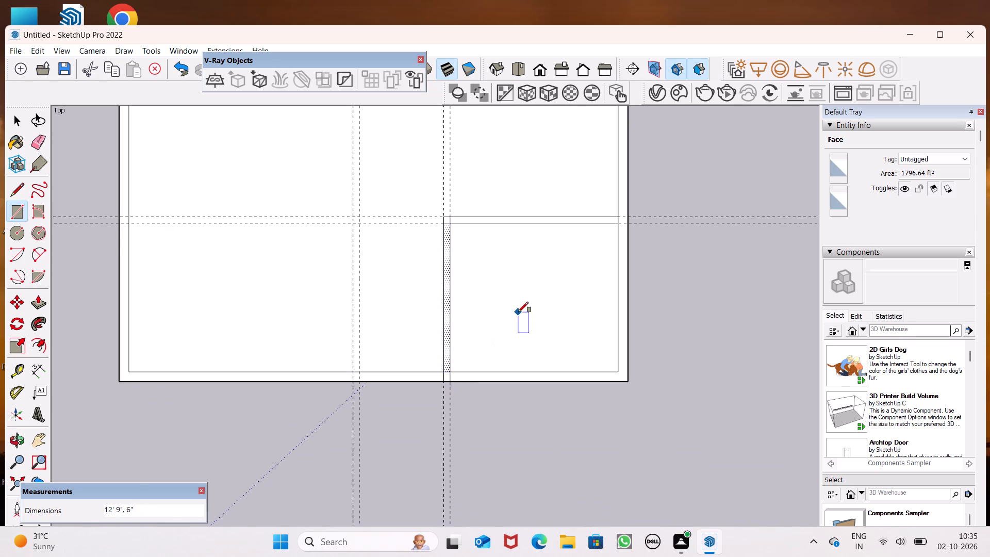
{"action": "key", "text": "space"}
Erase the rightmost pair of vertical guides and both horizontal guides.
{"action": "scroll", "coordinate": [470, 276], "scroll_direction": "down", "scroll_amount": 3}
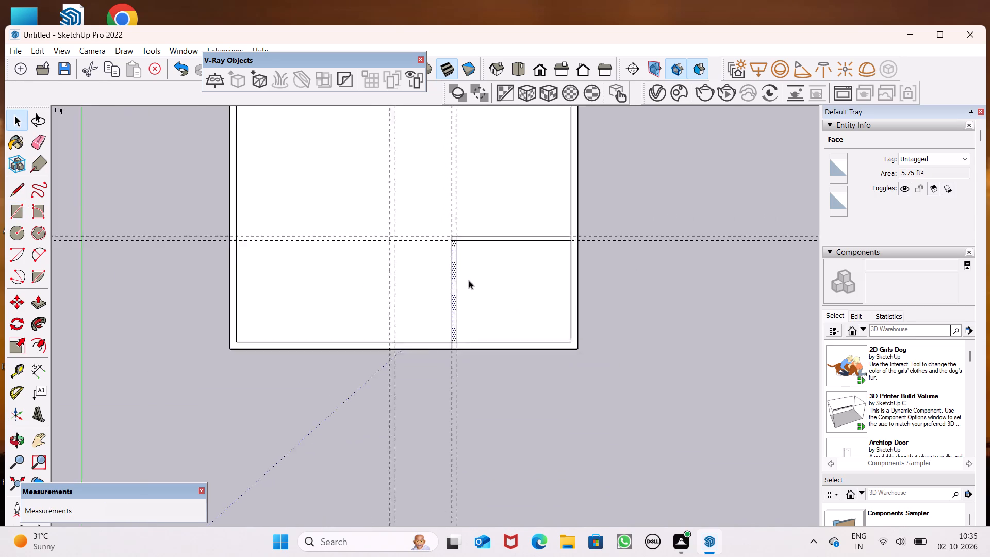
{"action": "scroll", "coordinate": [469, 280], "scroll_direction": "down", "scroll_amount": 7}
{"action": "left_click", "coordinate": [43, 148]}
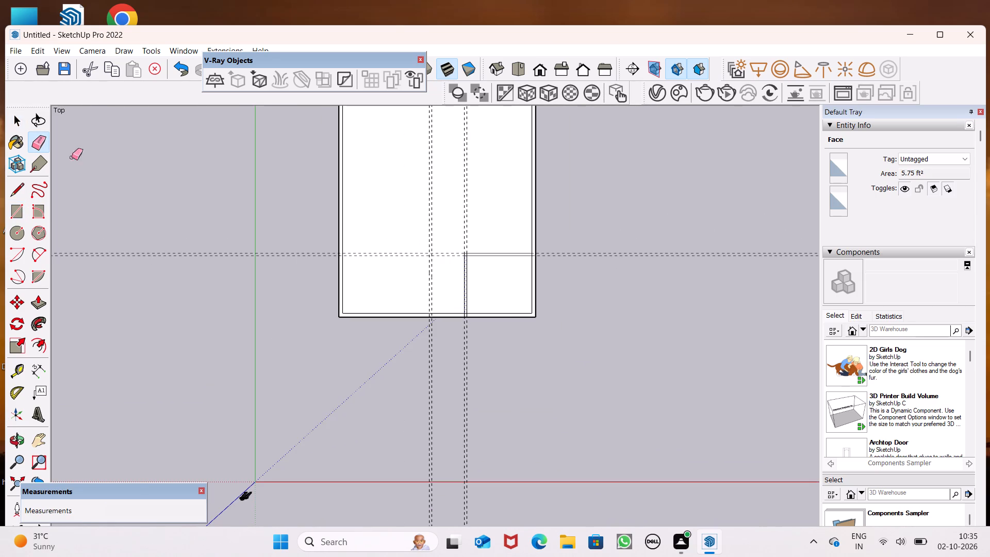
{"action": "left_click_drag", "start_coordinate": [453, 437], "coordinate": [468, 427]}
{"action": "left_click", "coordinate": [638, 255]}
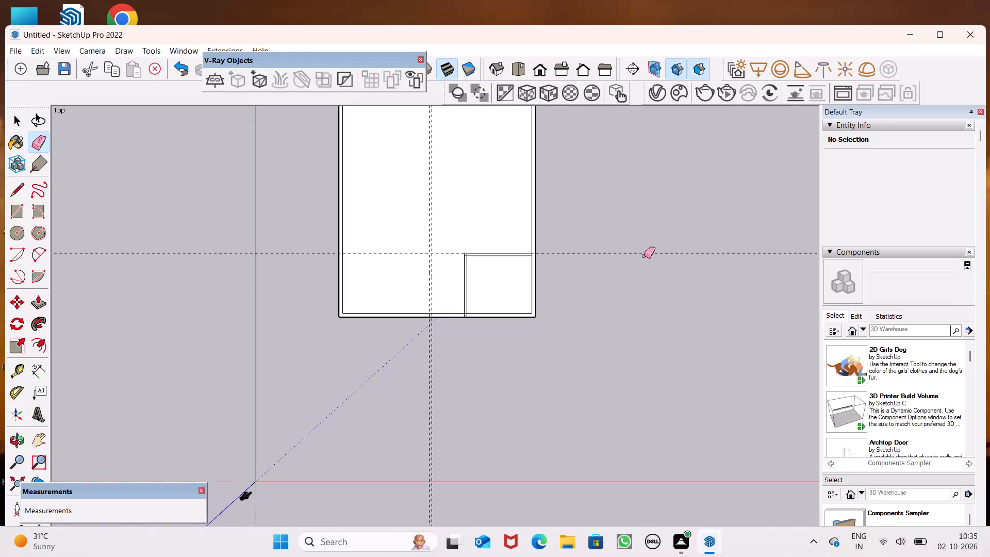
{"action": "left_click", "coordinate": [646, 255]}
{"action": "left_click_drag", "start_coordinate": [648, 252], "coordinate": [652, 260]}
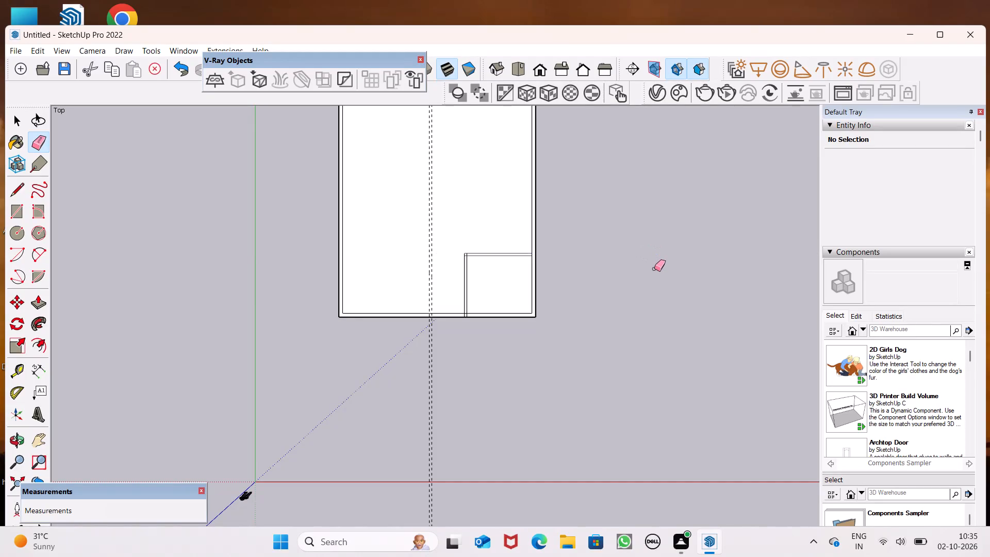
{"action": "key", "text": "space"}
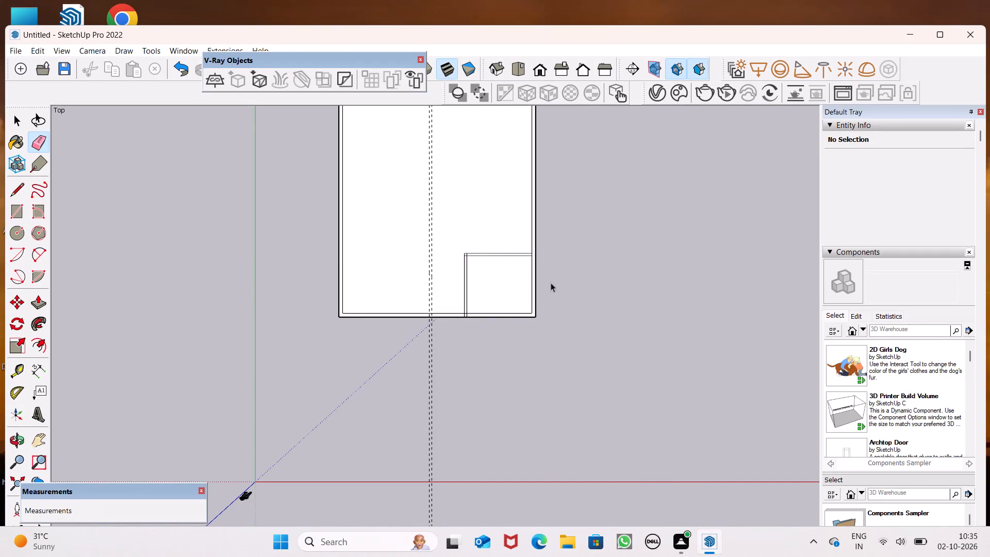
Erase the two remaining vertical guides running through the plan.
{"action": "scroll", "coordinate": [469, 240], "scroll_direction": "up", "scroll_amount": 1}
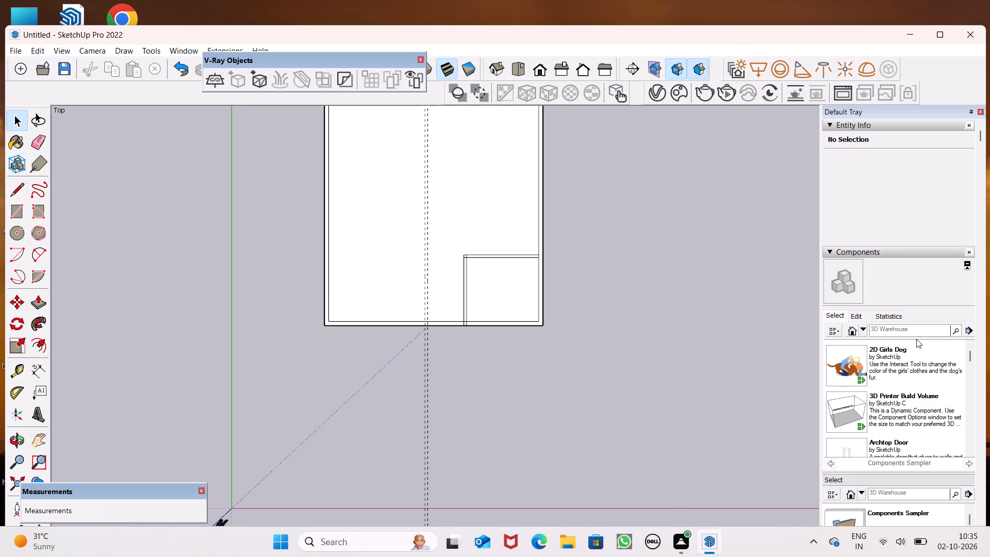
{"action": "scroll", "coordinate": [638, 318], "scroll_direction": "down", "scroll_amount": 12}
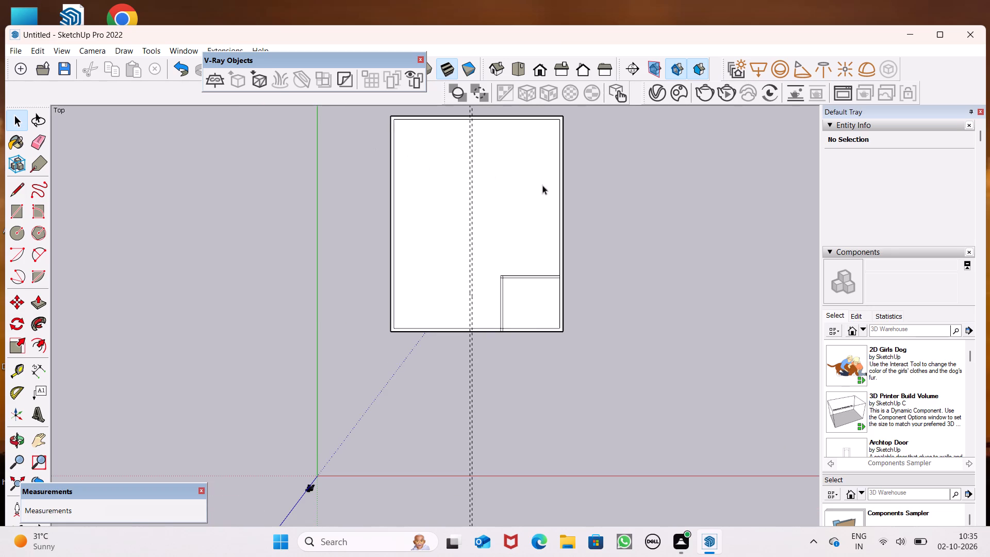
{"action": "scroll", "coordinate": [541, 171], "scroll_direction": "up", "scroll_amount": 3}
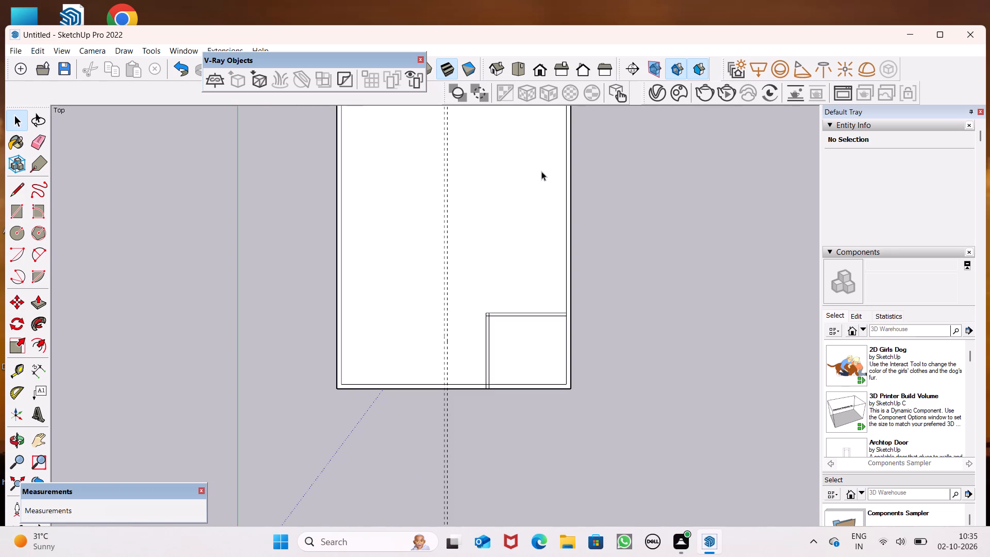
{"action": "left_click", "coordinate": [31, 140]}
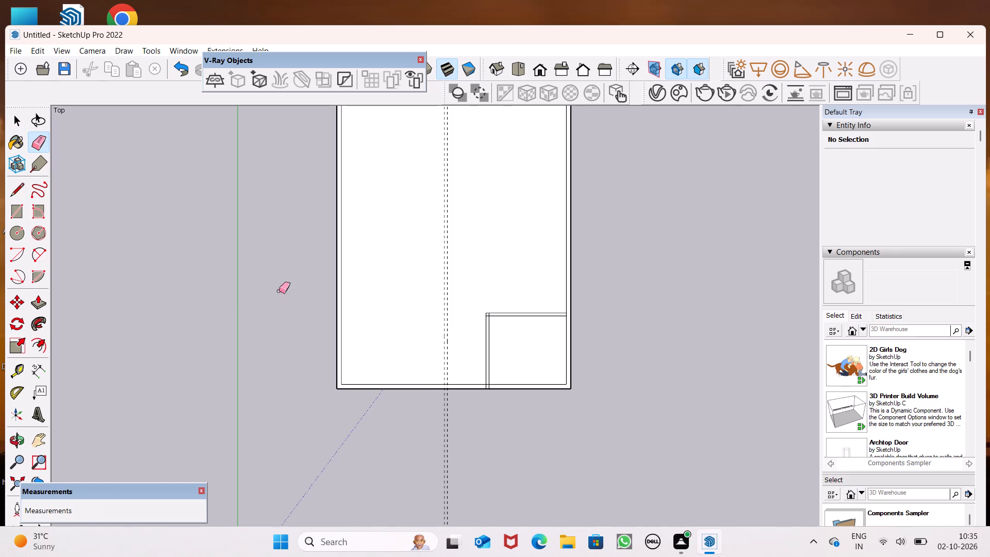
{"action": "left_click_drag", "start_coordinate": [447, 354], "coordinate": [450, 339]}
Erase the horizontal and vertical interior wall rectangles, including the short edges crossing the bottom outer wall.
{"action": "left_click_drag", "start_coordinate": [498, 314], "coordinate": [483, 349]}
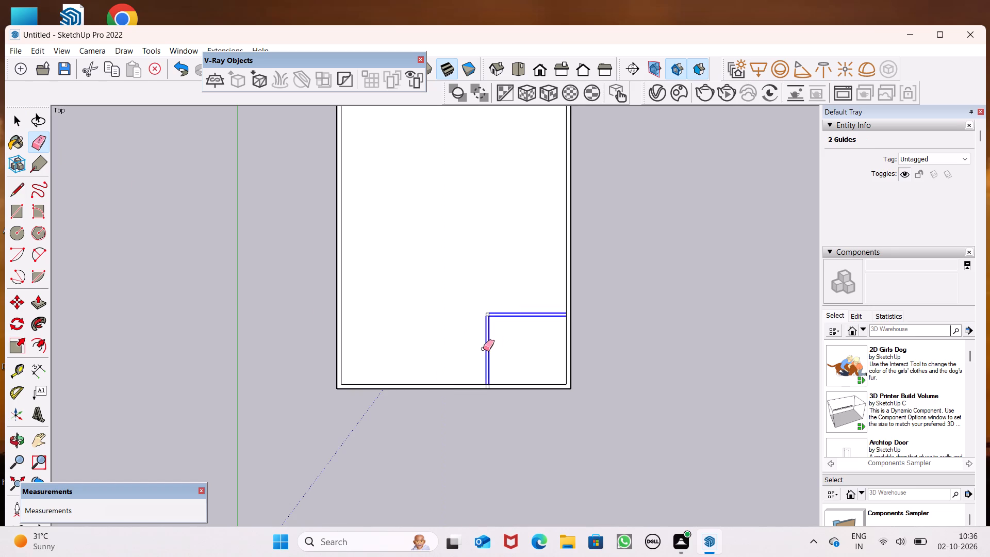
{"action": "left_click_drag", "start_coordinate": [483, 349], "coordinate": [488, 334]}
{"action": "left_click_drag", "start_coordinate": [480, 413], "coordinate": [482, 402]}
{"action": "scroll", "coordinate": [482, 402], "scroll_direction": "up", "scroll_amount": 9}
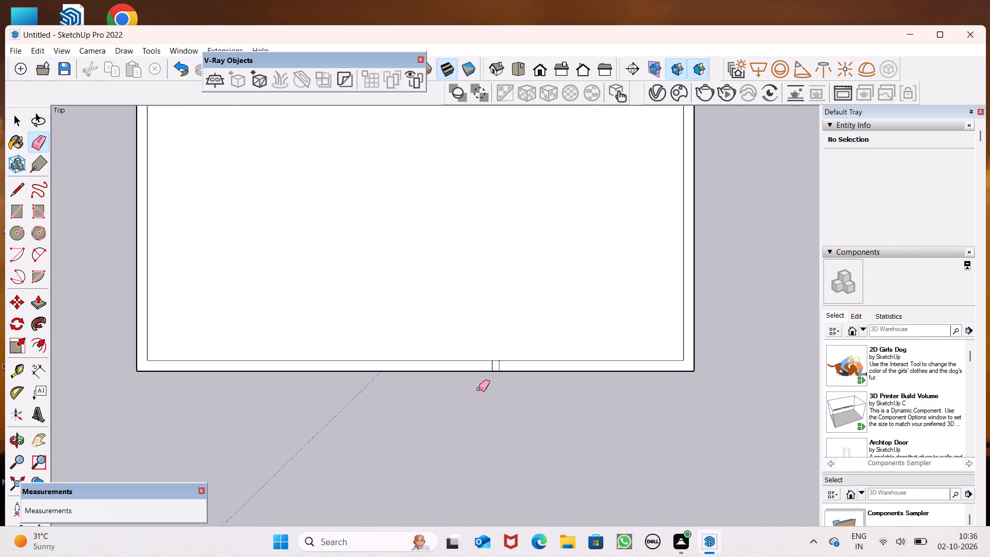
{"action": "scroll", "coordinate": [496, 366], "scroll_direction": "up", "scroll_amount": 7}
{"action": "left_click_drag", "start_coordinate": [506, 370], "coordinate": [482, 375]}
{"action": "key", "text": "space"}
{"action": "key", "text": "space"}
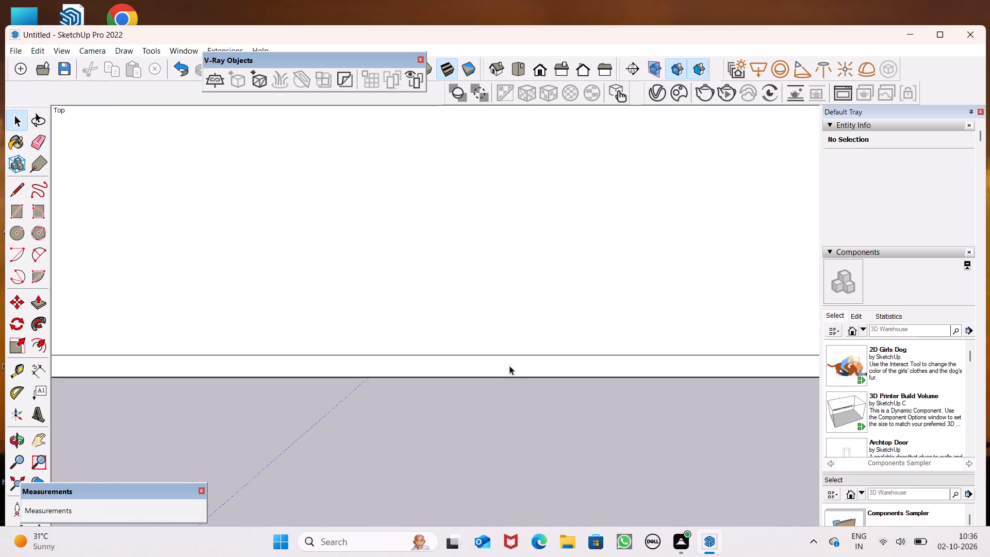
Place a vertical guide 11'6" in from the inner outline's left edge and a second one 6" further right.
{"action": "scroll", "coordinate": [503, 354], "scroll_direction": "down", "scroll_amount": 18}
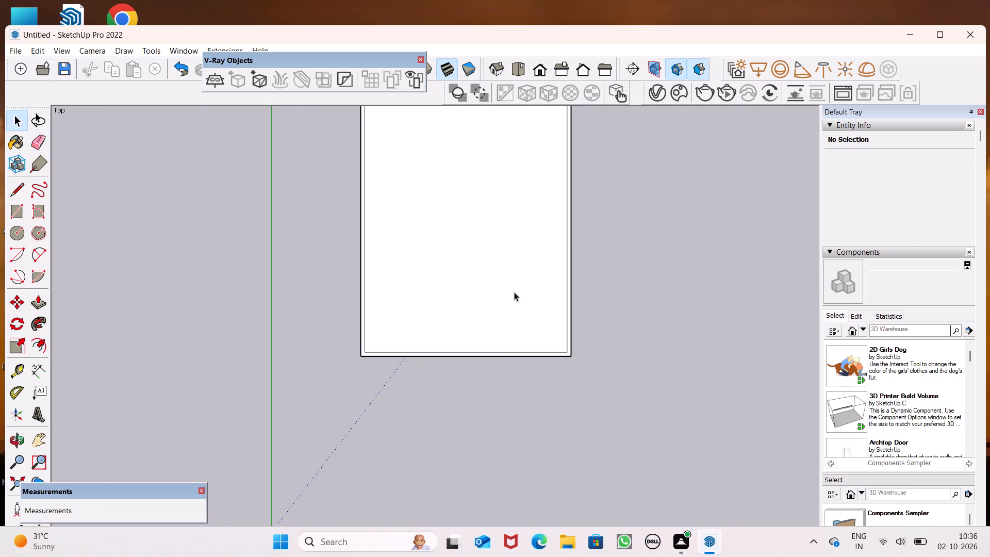
{"action": "scroll", "coordinate": [500, 334], "scroll_direction": "down", "scroll_amount": 1}
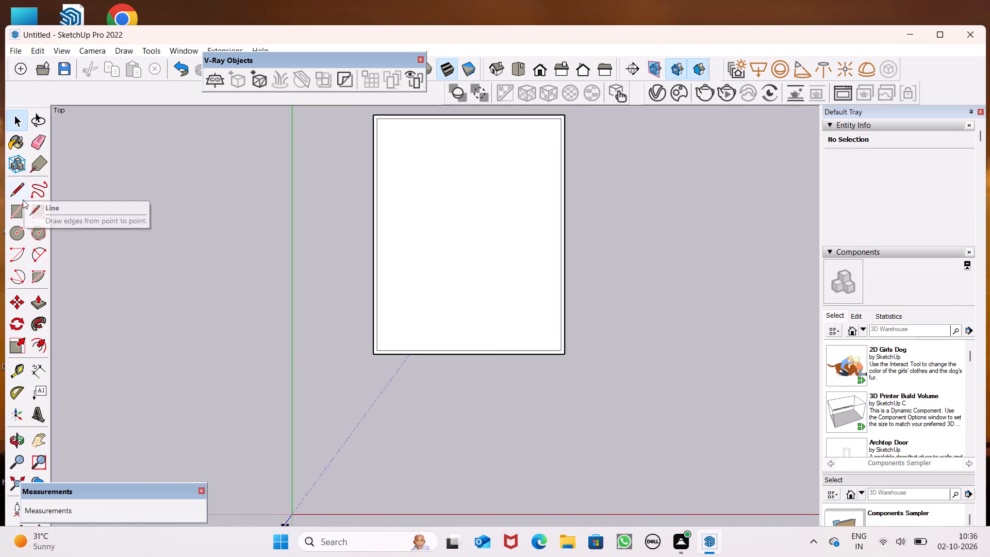
{"action": "left_click", "coordinate": [24, 373]}
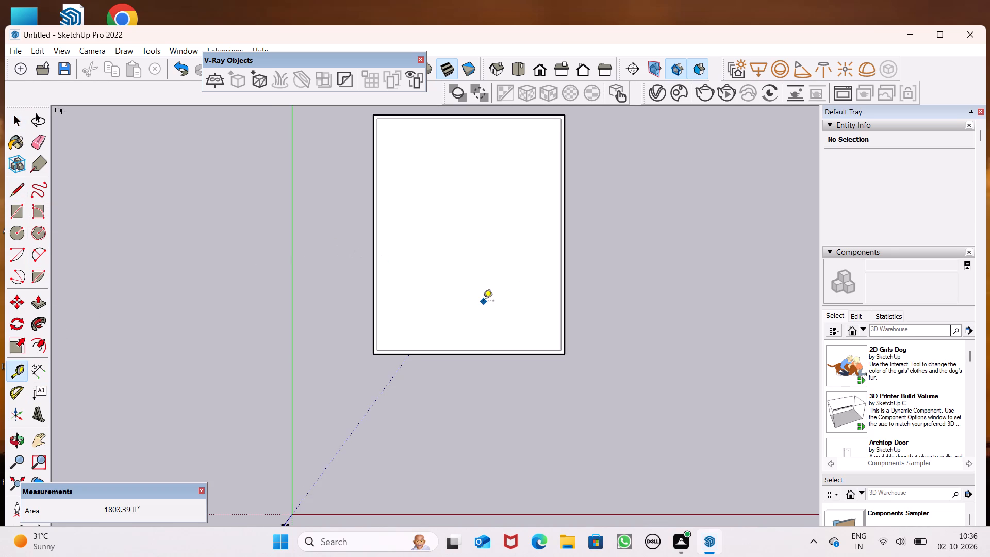
{"action": "scroll", "coordinate": [497, 339], "scroll_direction": "down", "scroll_amount": 2}
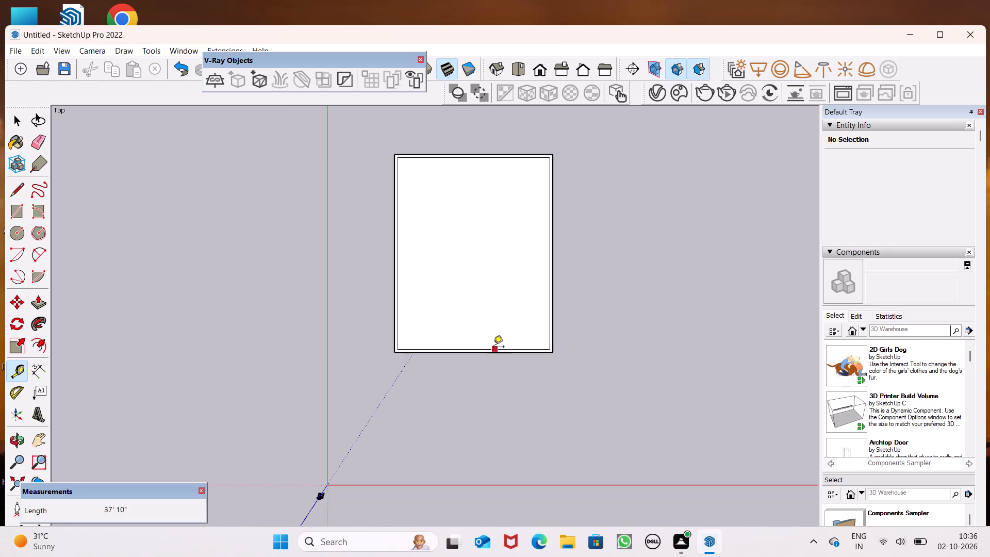
{"action": "scroll", "coordinate": [447, 253], "scroll_direction": "up", "scroll_amount": 6}
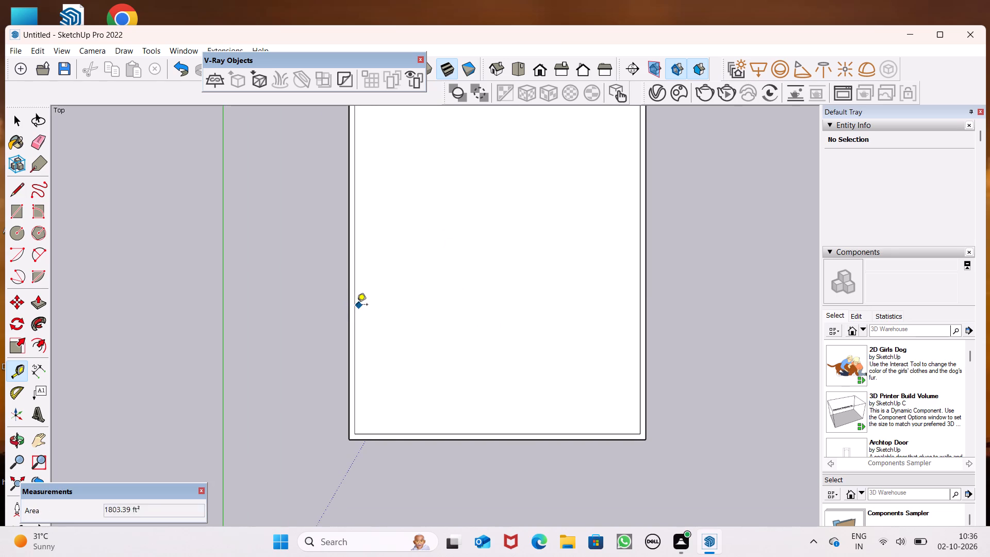
{"action": "left_click", "coordinate": [356, 305]}
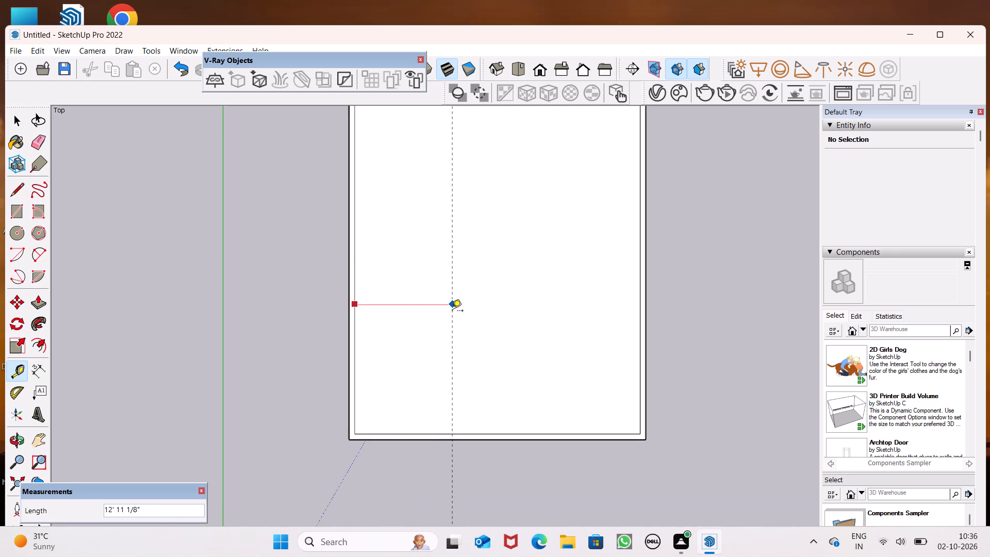
{"action": "type", "text": "11'6"}
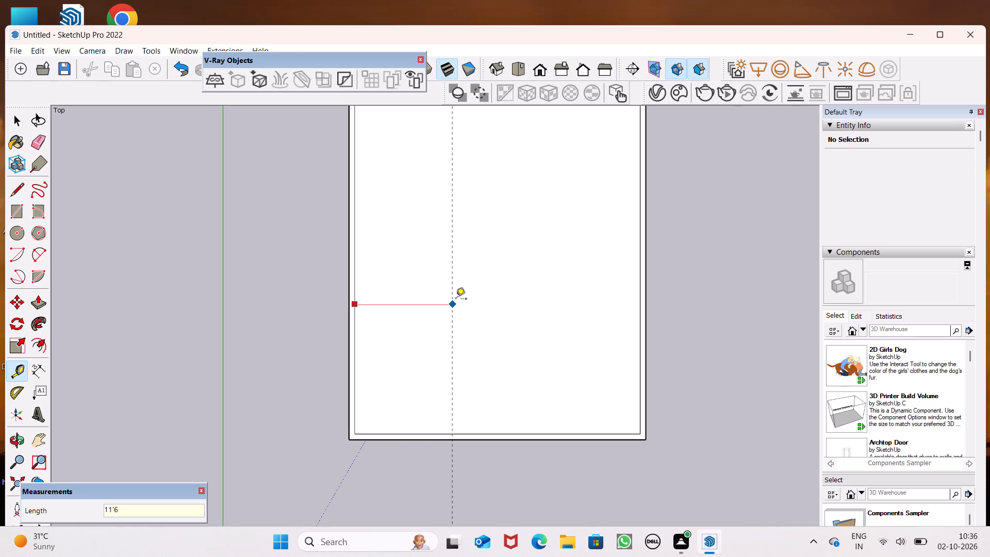
{"action": "key", "text": "shift+quotedbl"}
{"action": "key", "text": "Return"}
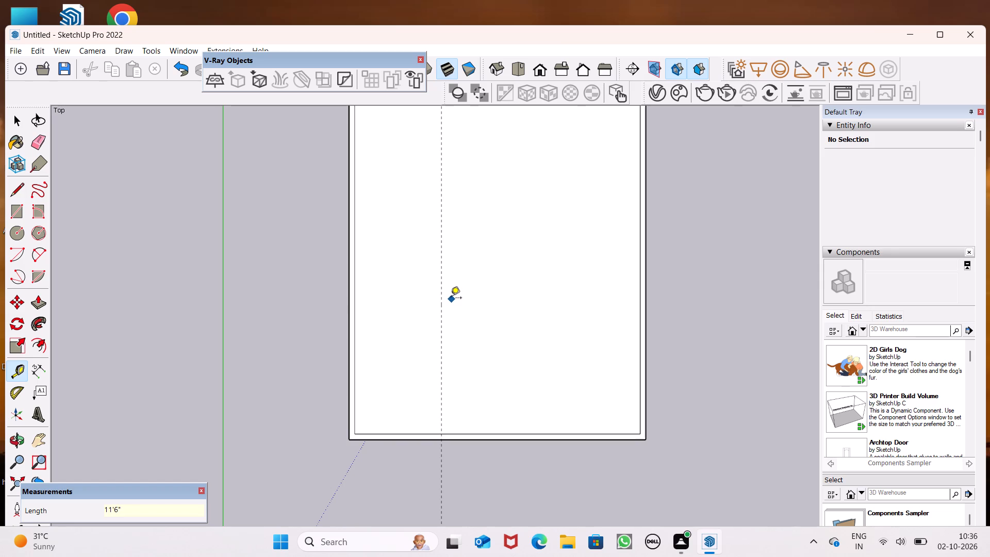
{"action": "left_click", "coordinate": [443, 305]}
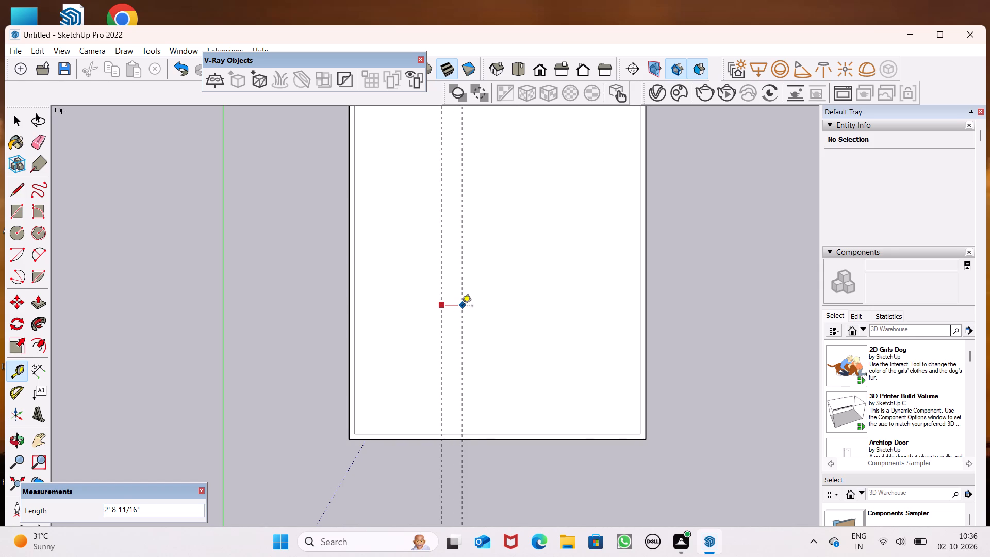
{"action": "type", "text": "6\""}
{"action": "key", "text": "Return"}
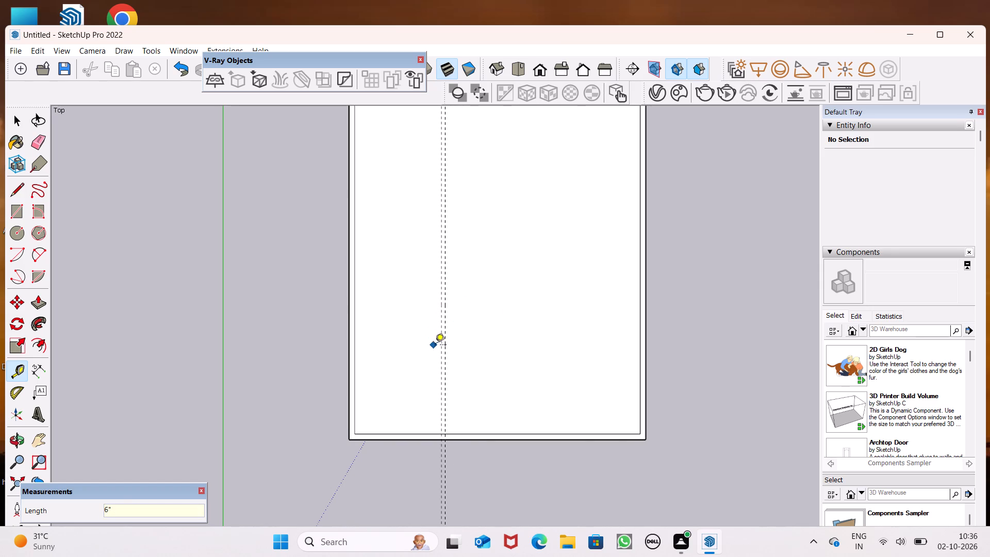
Place a horizontal guide 16'6" above the inner outline's bottom edge and a second one 6" above it.
{"action": "left_click", "coordinate": [379, 435]}
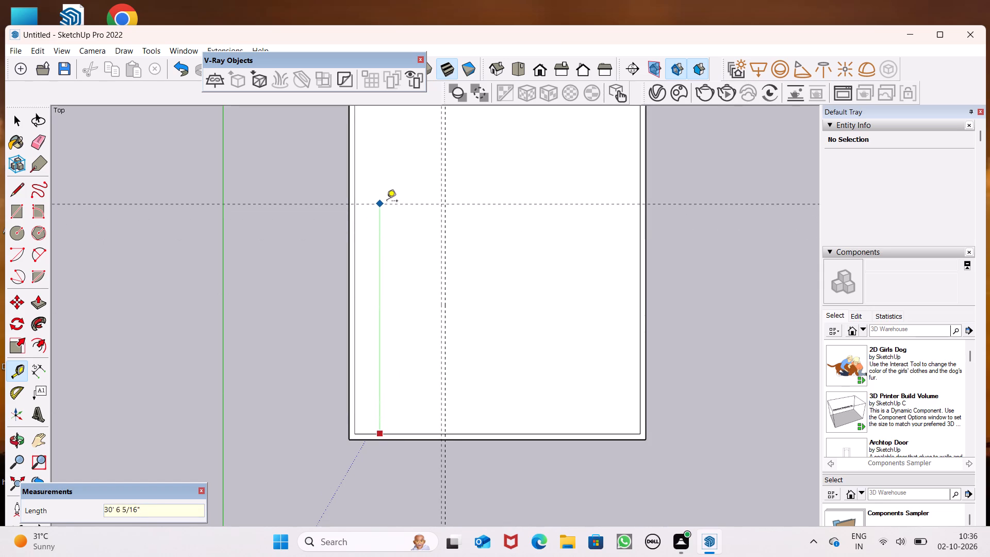
{"action": "type", "text": "16'6"}
{"action": "key", "text": "shift+quotedbl"}
{"action": "key", "text": "Return"}
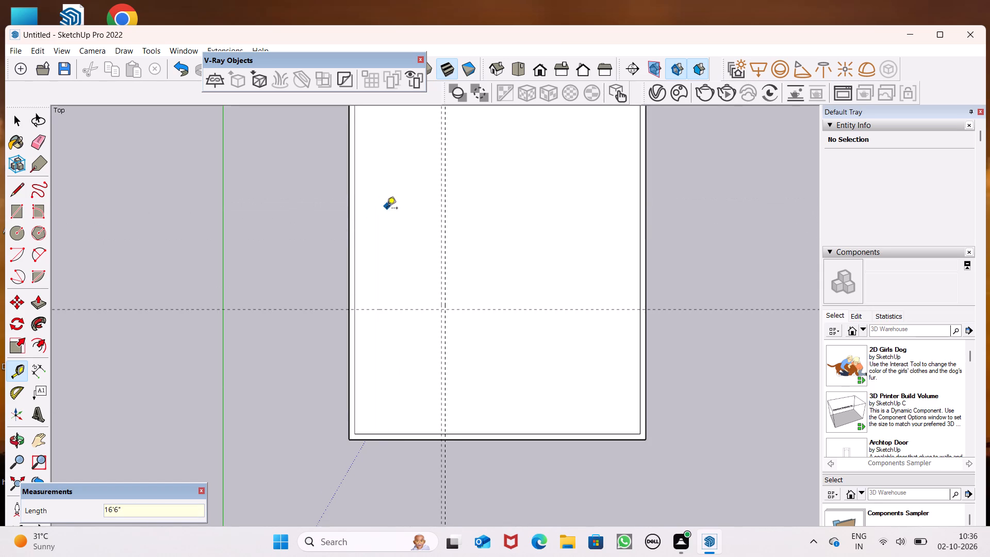
{"action": "left_click", "coordinate": [399, 313]}
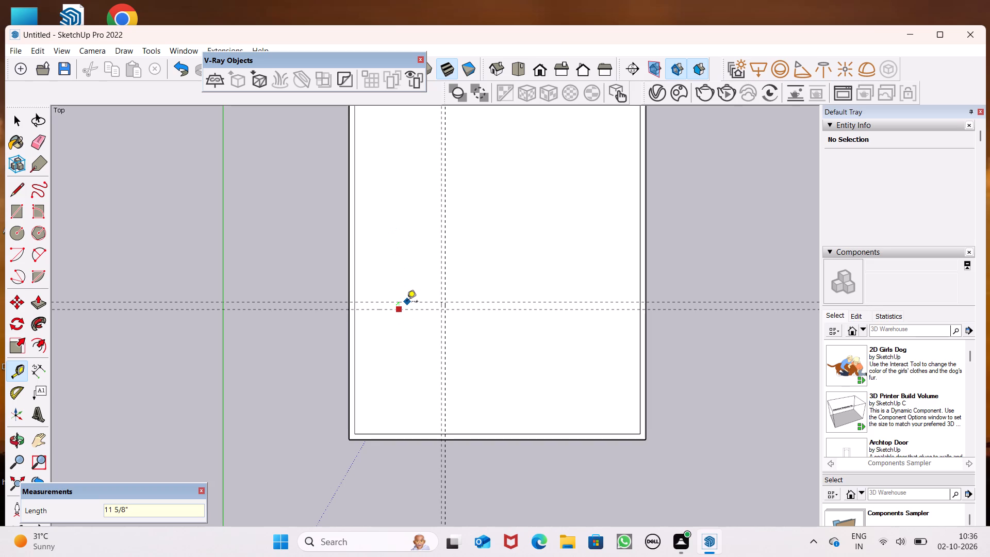
{"action": "type", "text": "6\""}
{"action": "key", "text": "Return"}
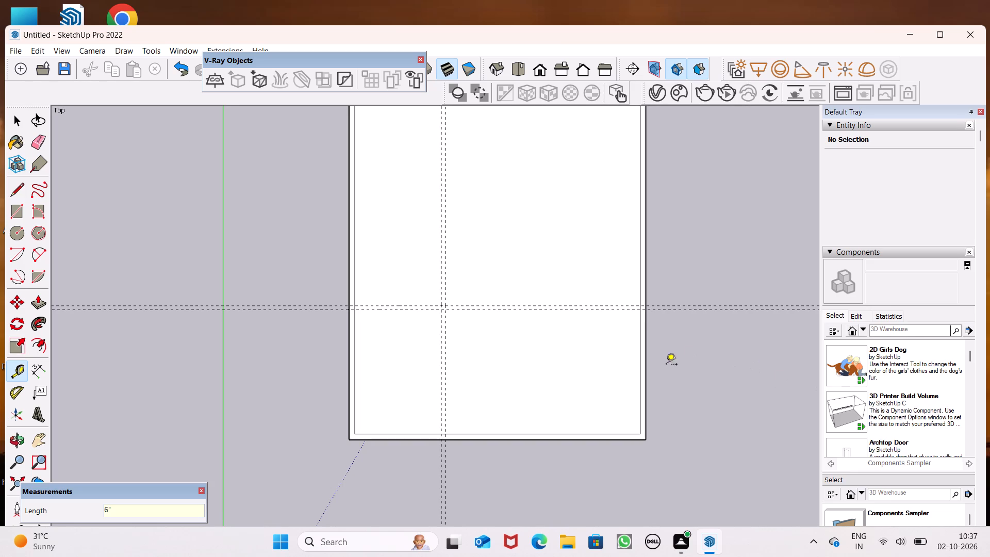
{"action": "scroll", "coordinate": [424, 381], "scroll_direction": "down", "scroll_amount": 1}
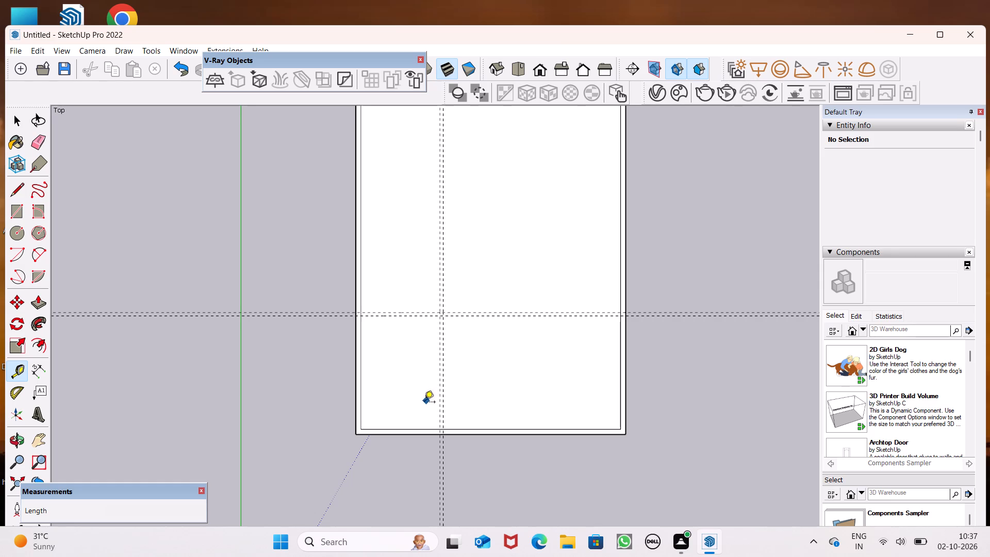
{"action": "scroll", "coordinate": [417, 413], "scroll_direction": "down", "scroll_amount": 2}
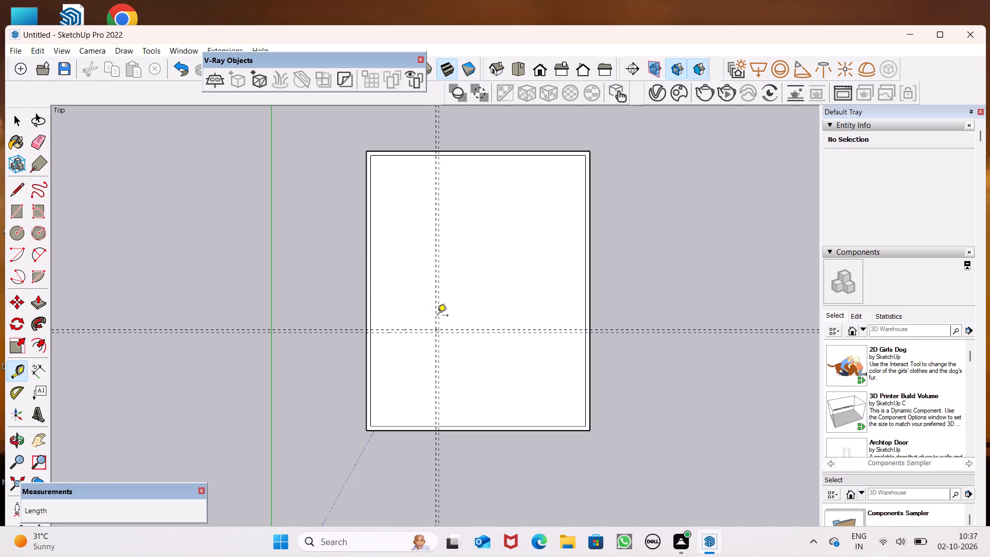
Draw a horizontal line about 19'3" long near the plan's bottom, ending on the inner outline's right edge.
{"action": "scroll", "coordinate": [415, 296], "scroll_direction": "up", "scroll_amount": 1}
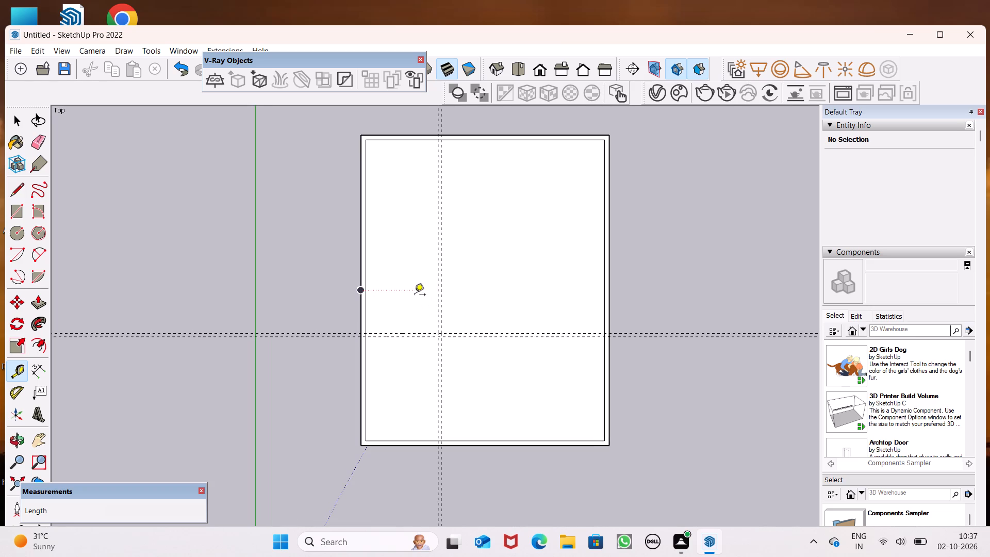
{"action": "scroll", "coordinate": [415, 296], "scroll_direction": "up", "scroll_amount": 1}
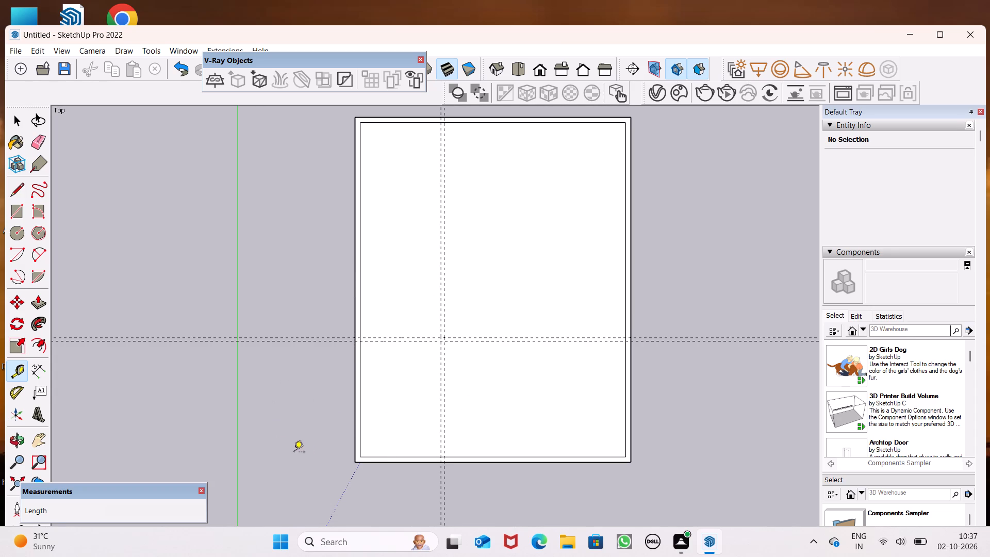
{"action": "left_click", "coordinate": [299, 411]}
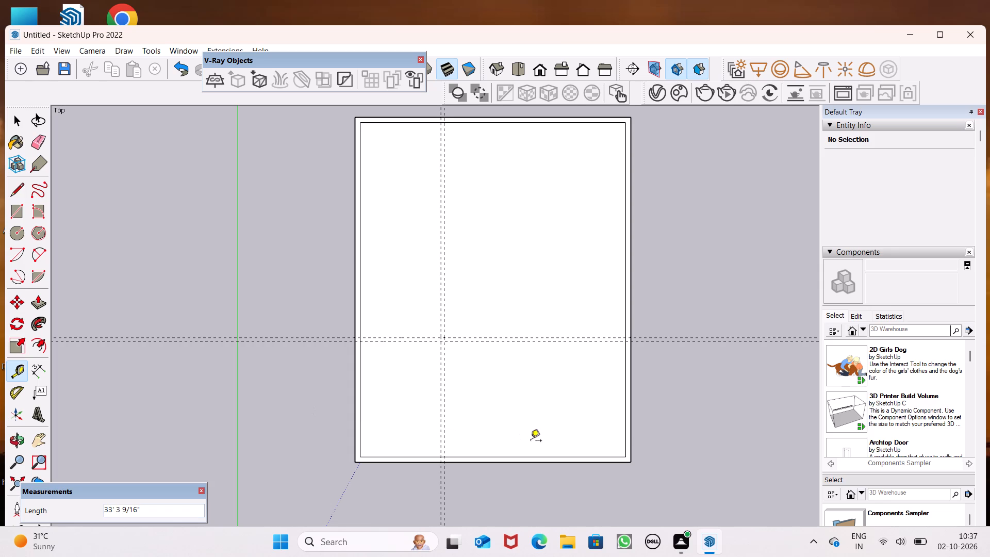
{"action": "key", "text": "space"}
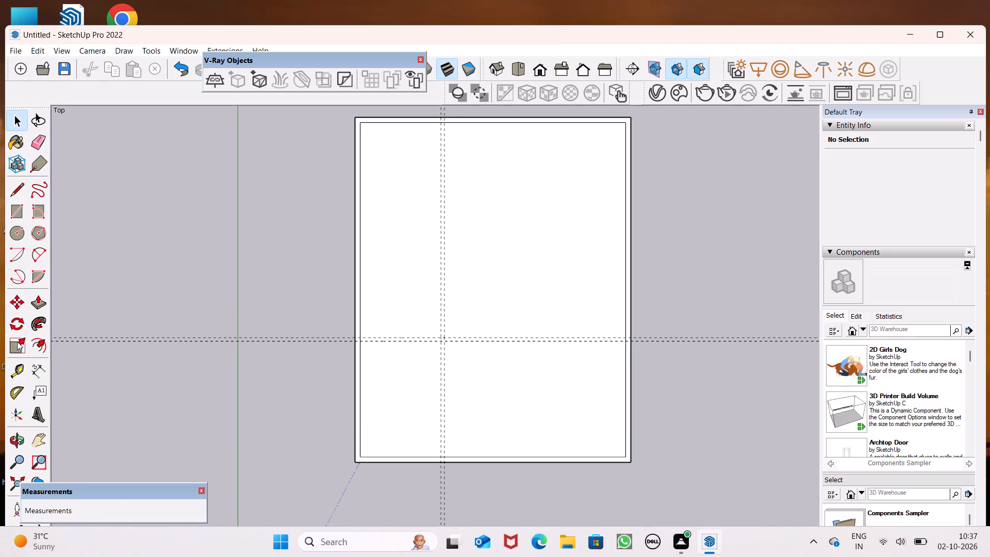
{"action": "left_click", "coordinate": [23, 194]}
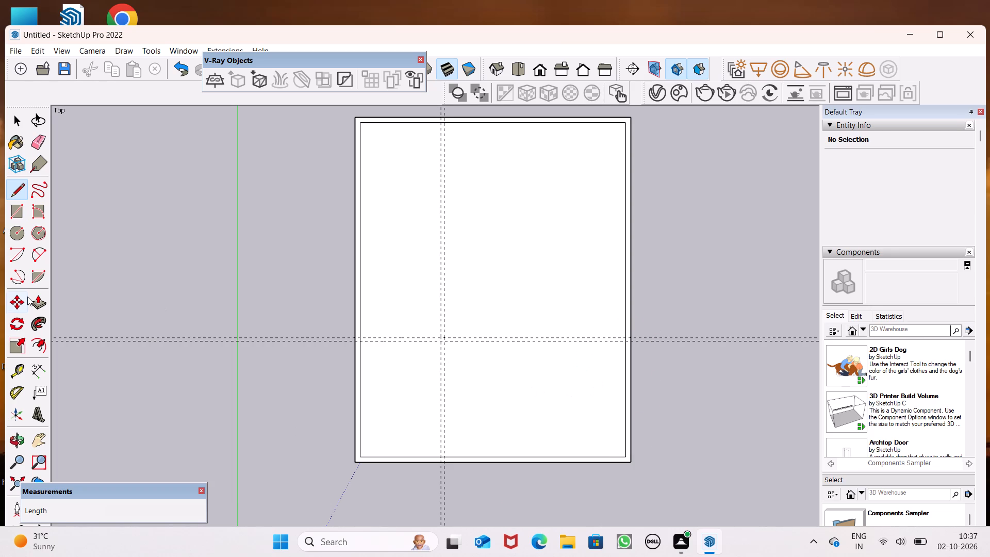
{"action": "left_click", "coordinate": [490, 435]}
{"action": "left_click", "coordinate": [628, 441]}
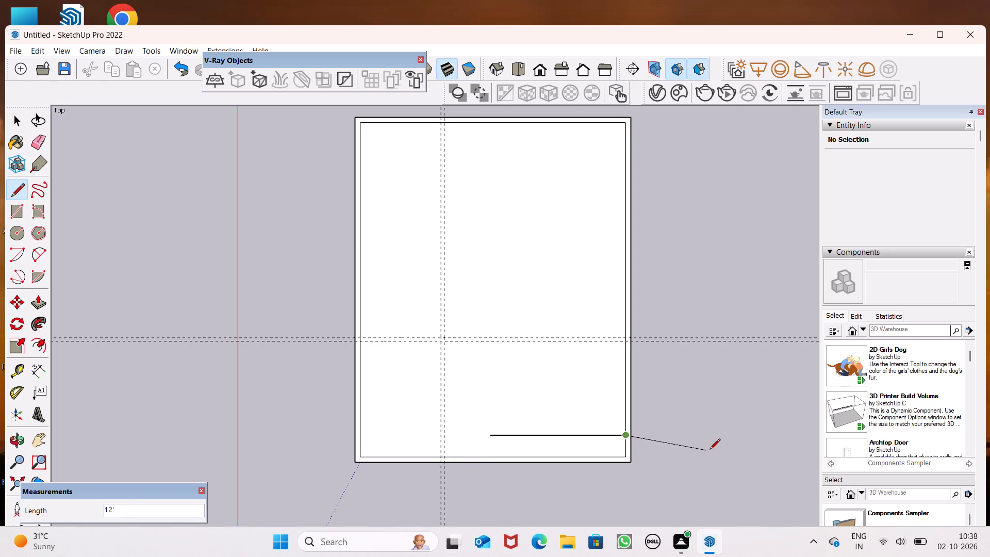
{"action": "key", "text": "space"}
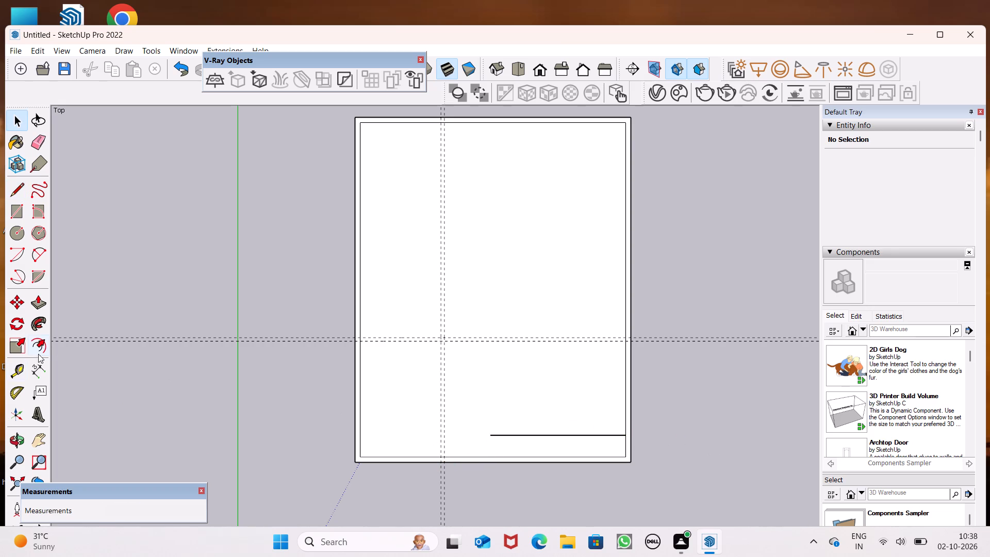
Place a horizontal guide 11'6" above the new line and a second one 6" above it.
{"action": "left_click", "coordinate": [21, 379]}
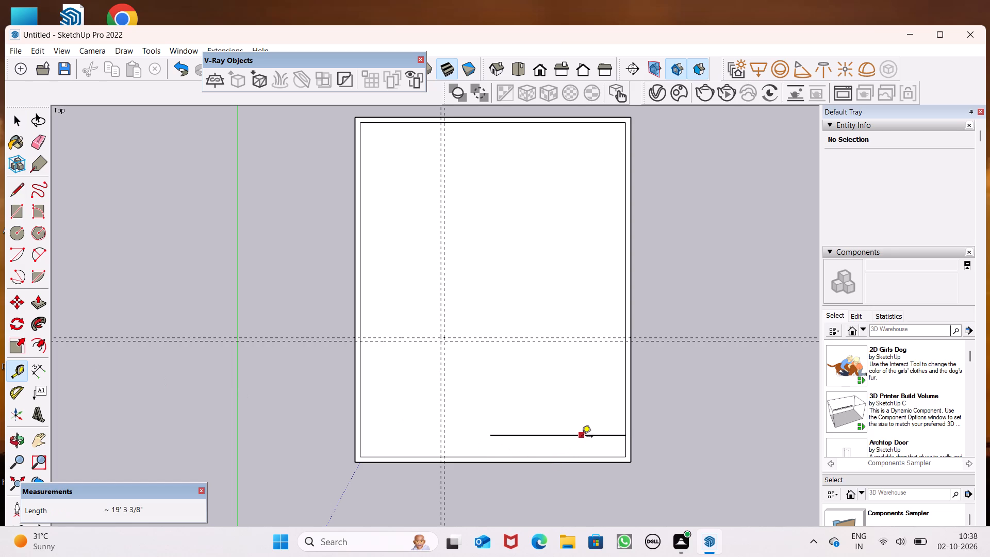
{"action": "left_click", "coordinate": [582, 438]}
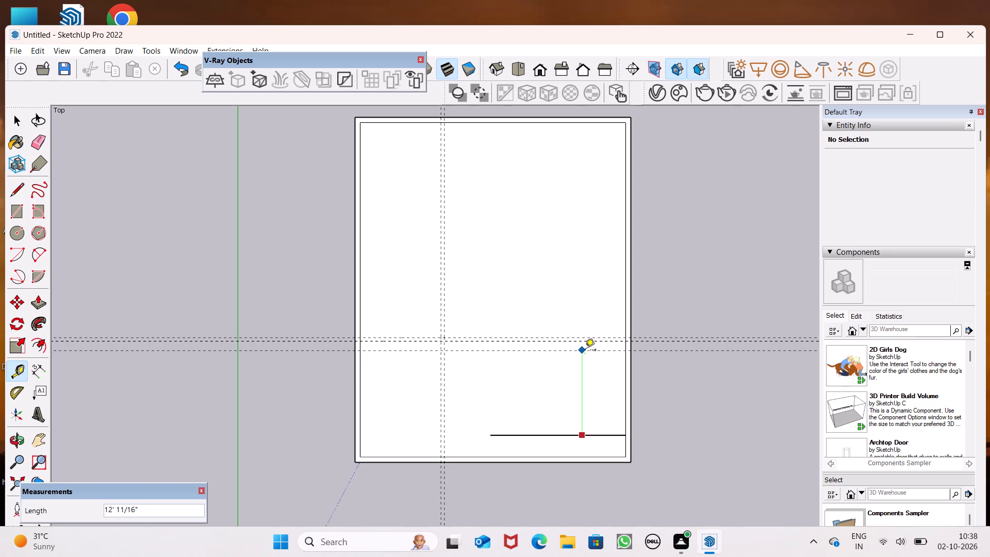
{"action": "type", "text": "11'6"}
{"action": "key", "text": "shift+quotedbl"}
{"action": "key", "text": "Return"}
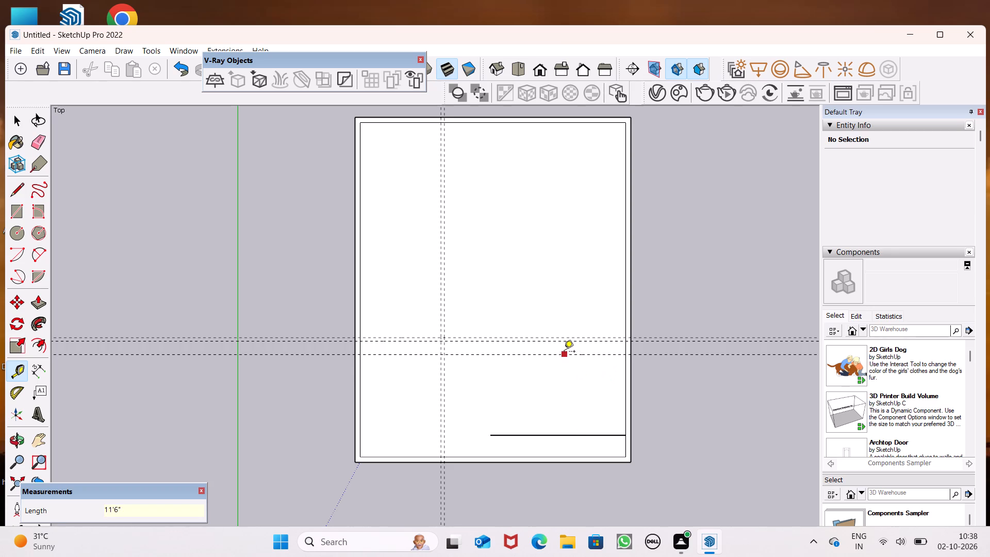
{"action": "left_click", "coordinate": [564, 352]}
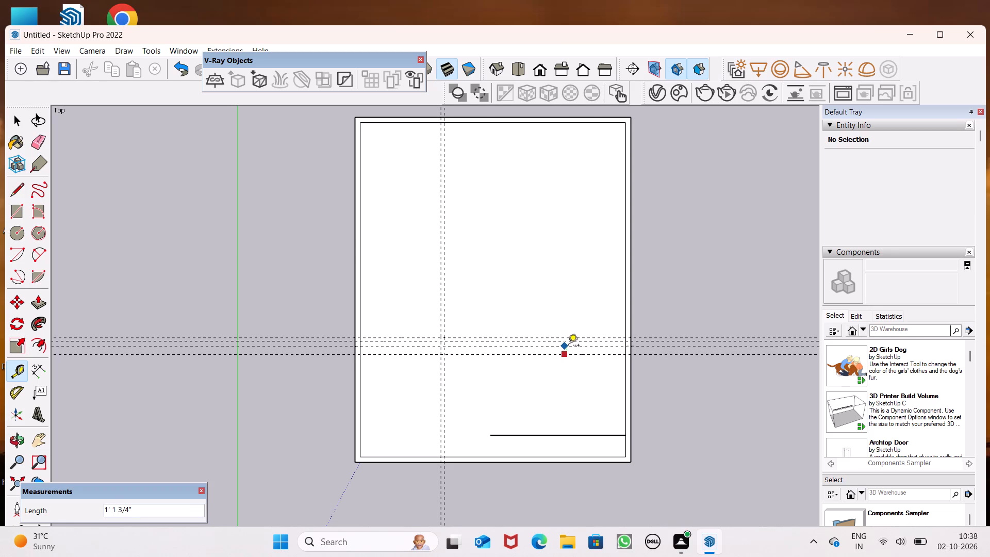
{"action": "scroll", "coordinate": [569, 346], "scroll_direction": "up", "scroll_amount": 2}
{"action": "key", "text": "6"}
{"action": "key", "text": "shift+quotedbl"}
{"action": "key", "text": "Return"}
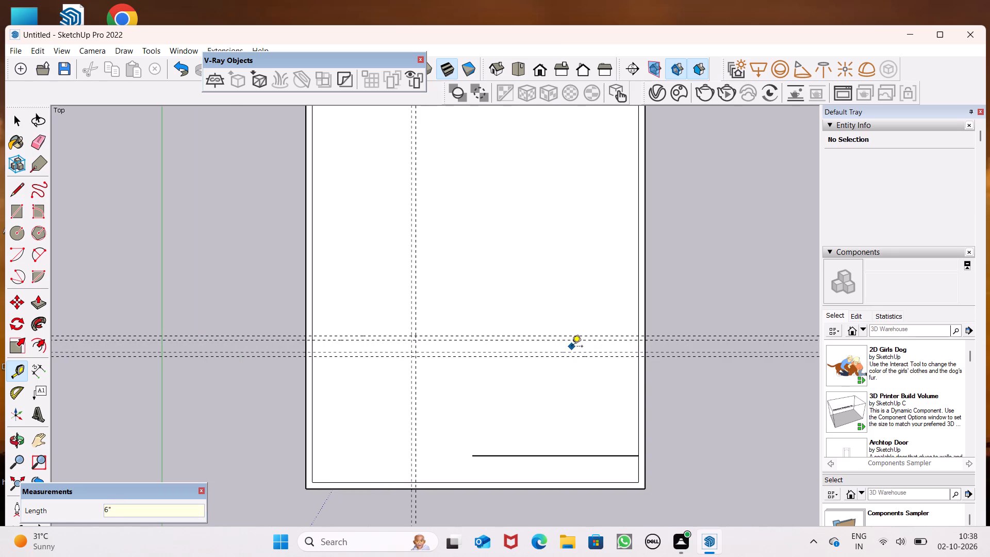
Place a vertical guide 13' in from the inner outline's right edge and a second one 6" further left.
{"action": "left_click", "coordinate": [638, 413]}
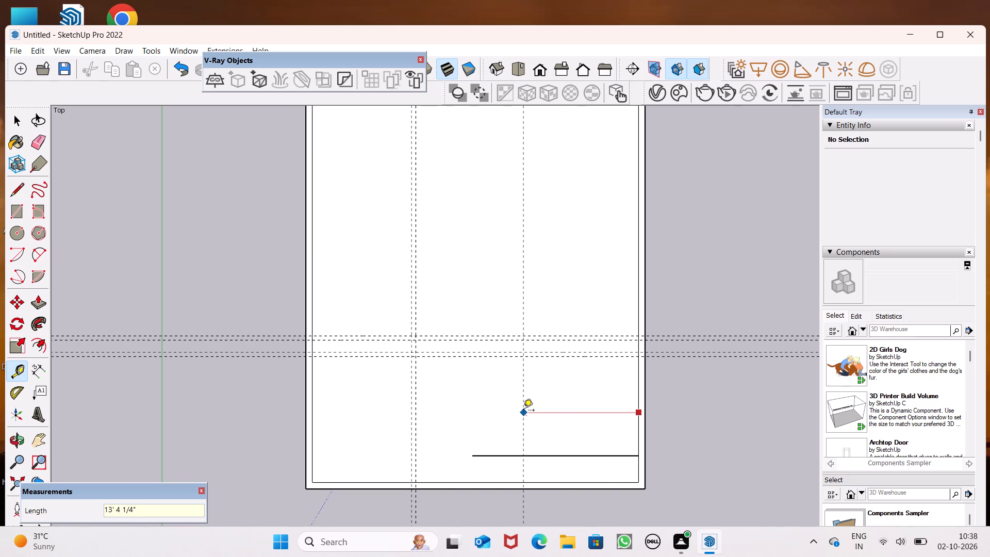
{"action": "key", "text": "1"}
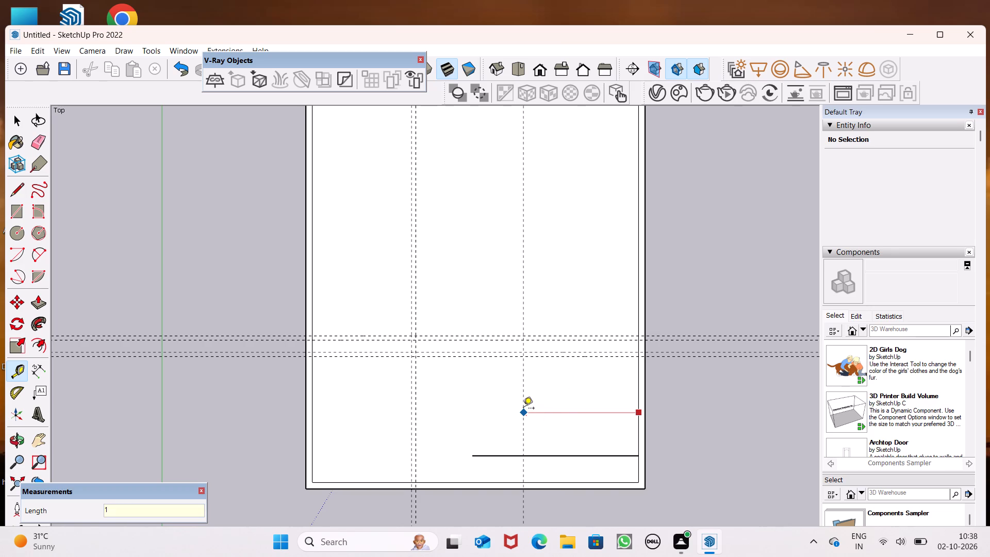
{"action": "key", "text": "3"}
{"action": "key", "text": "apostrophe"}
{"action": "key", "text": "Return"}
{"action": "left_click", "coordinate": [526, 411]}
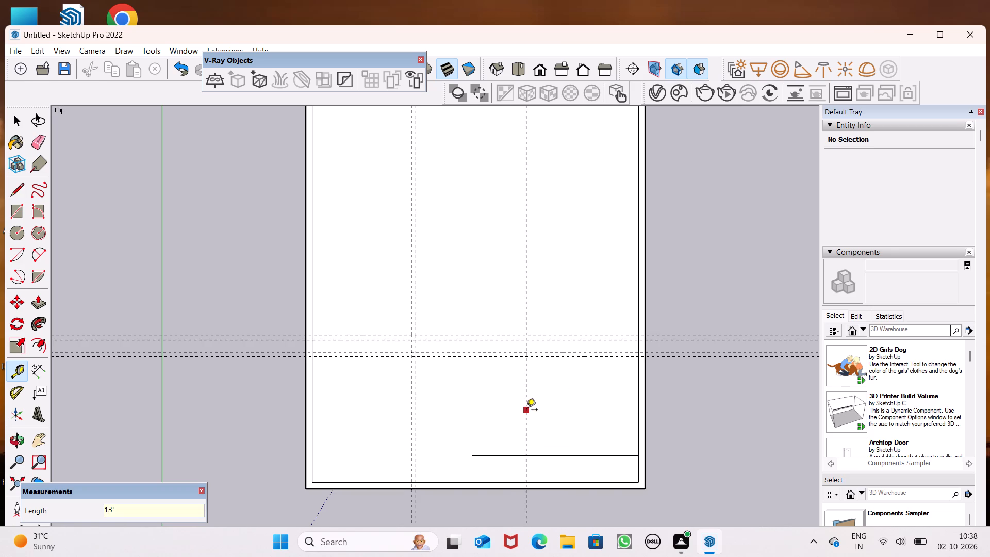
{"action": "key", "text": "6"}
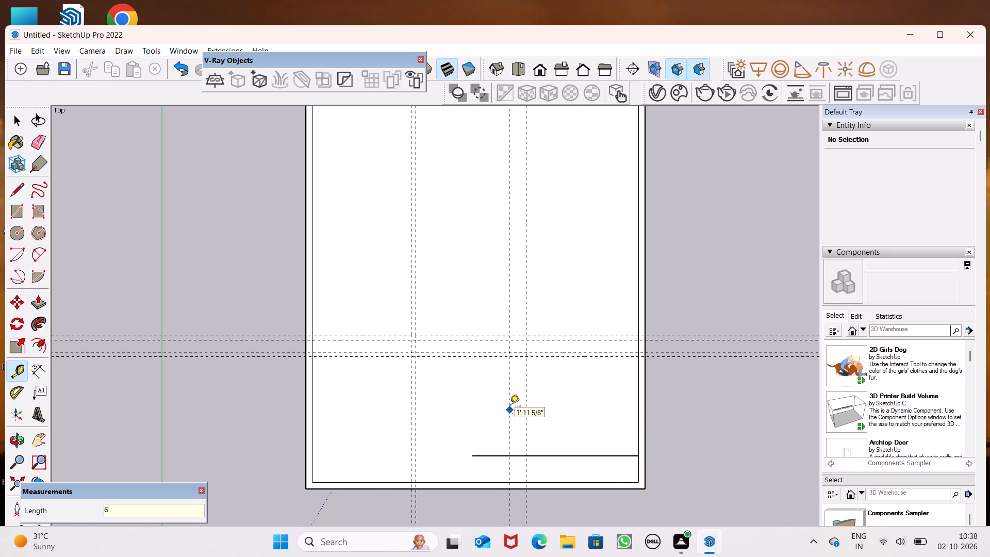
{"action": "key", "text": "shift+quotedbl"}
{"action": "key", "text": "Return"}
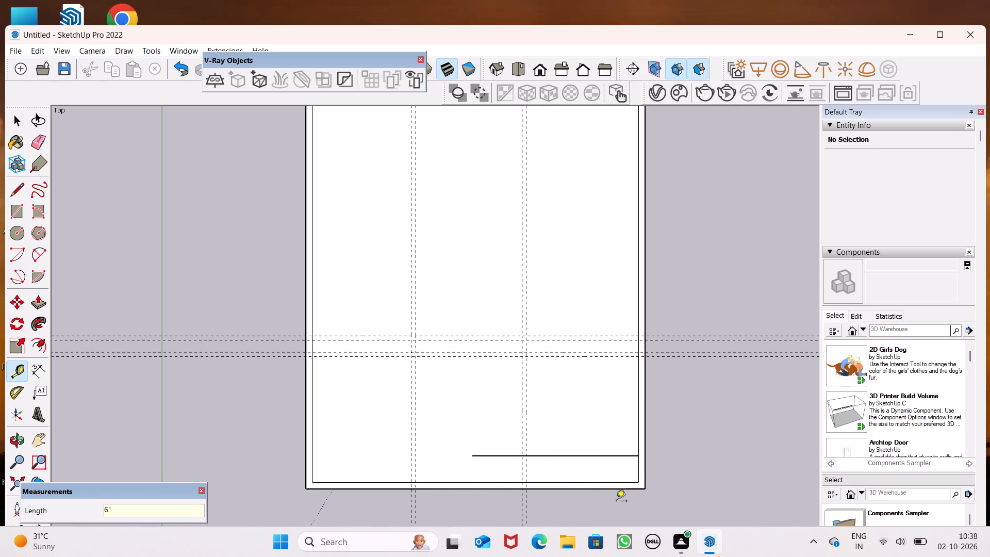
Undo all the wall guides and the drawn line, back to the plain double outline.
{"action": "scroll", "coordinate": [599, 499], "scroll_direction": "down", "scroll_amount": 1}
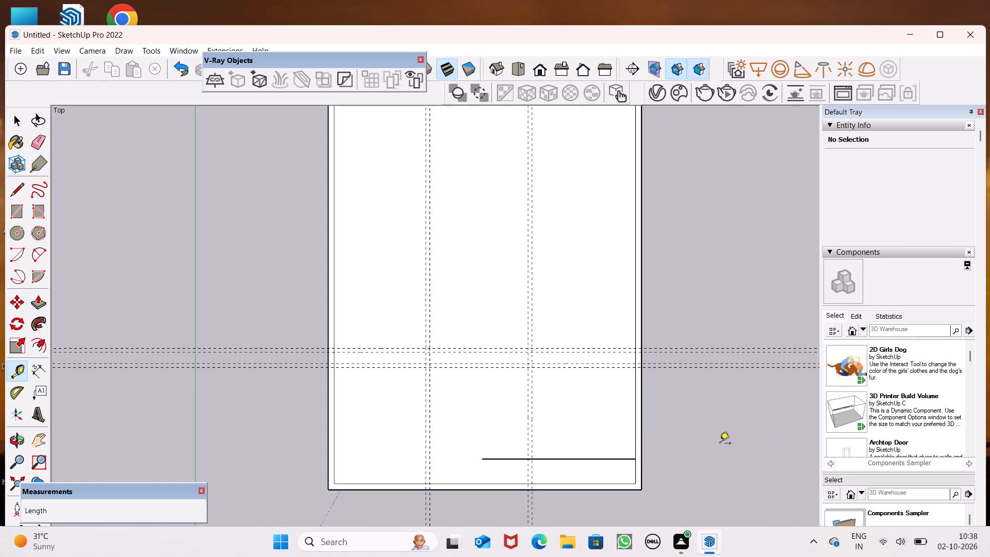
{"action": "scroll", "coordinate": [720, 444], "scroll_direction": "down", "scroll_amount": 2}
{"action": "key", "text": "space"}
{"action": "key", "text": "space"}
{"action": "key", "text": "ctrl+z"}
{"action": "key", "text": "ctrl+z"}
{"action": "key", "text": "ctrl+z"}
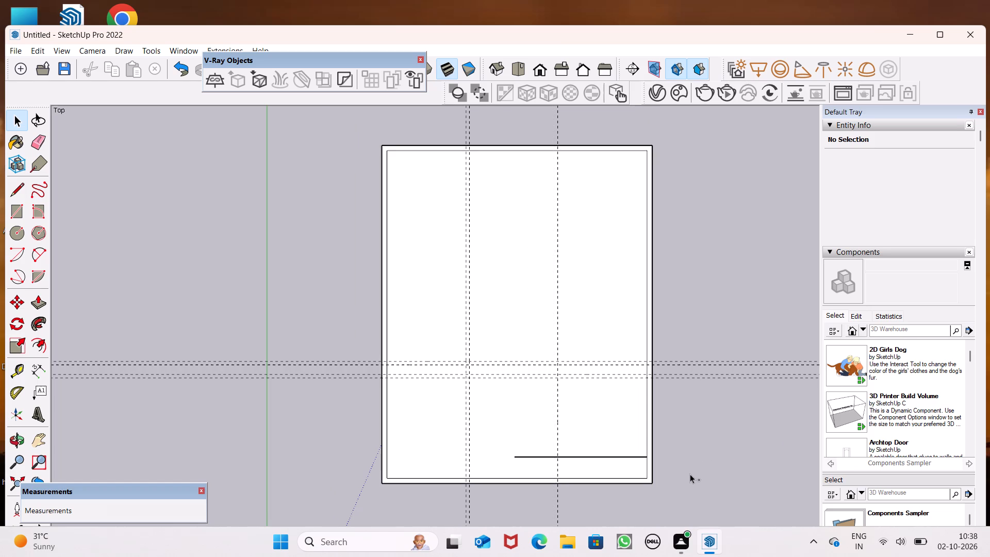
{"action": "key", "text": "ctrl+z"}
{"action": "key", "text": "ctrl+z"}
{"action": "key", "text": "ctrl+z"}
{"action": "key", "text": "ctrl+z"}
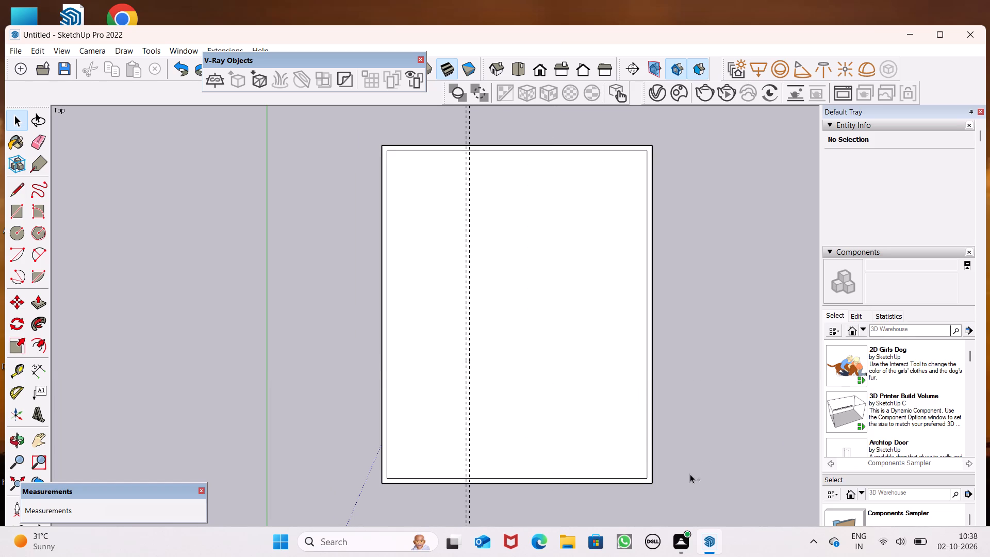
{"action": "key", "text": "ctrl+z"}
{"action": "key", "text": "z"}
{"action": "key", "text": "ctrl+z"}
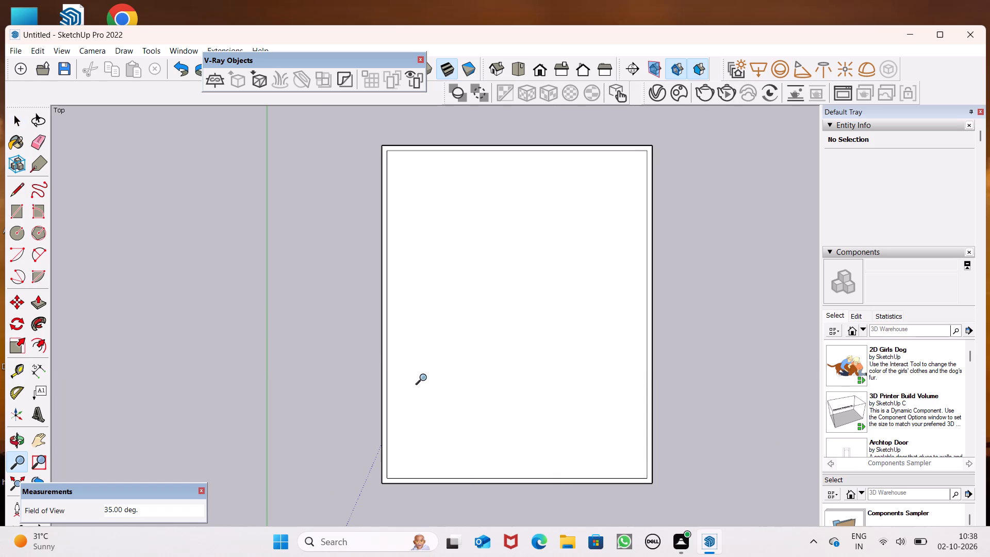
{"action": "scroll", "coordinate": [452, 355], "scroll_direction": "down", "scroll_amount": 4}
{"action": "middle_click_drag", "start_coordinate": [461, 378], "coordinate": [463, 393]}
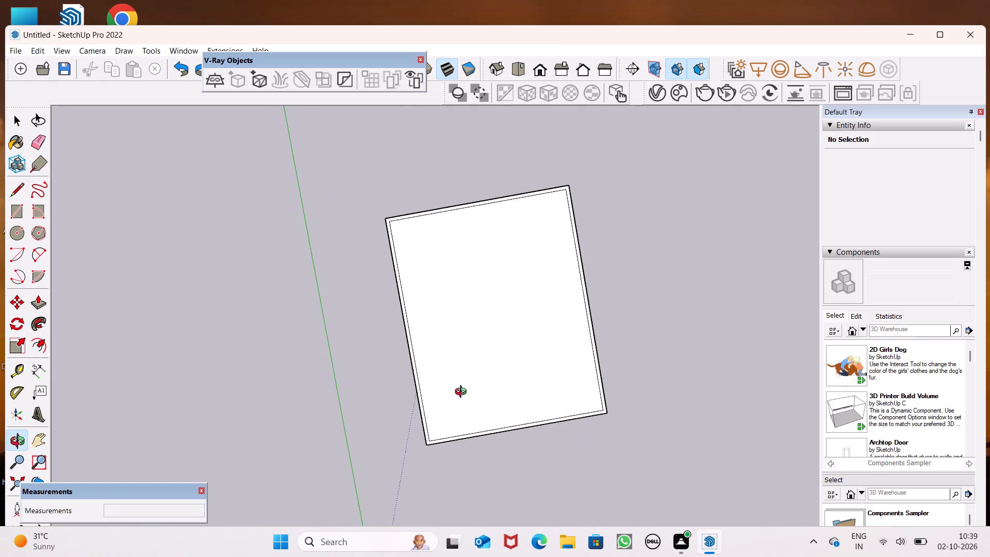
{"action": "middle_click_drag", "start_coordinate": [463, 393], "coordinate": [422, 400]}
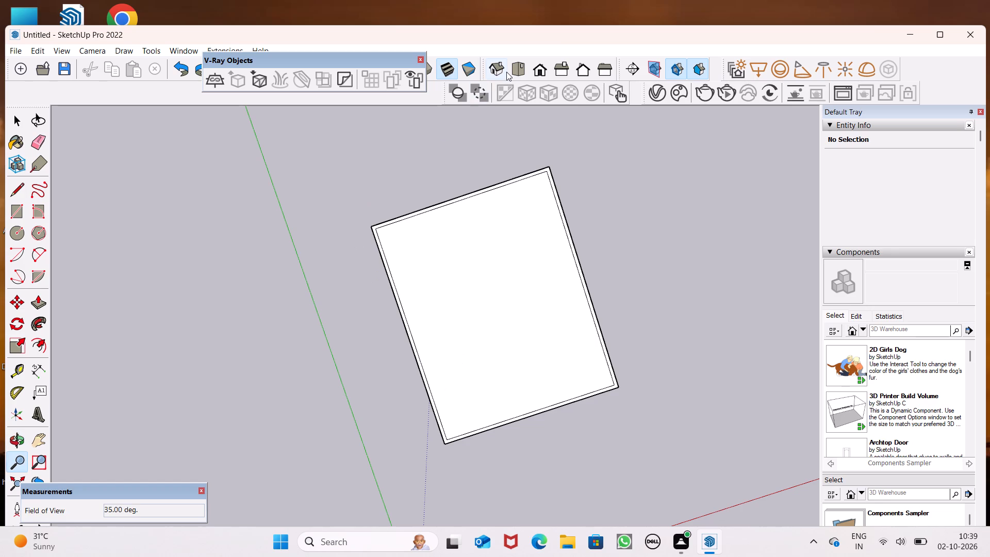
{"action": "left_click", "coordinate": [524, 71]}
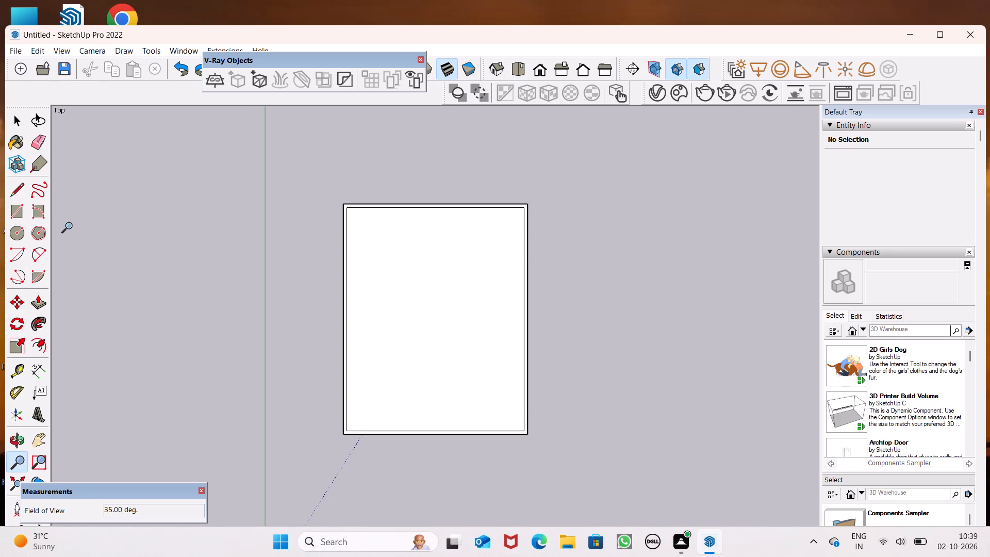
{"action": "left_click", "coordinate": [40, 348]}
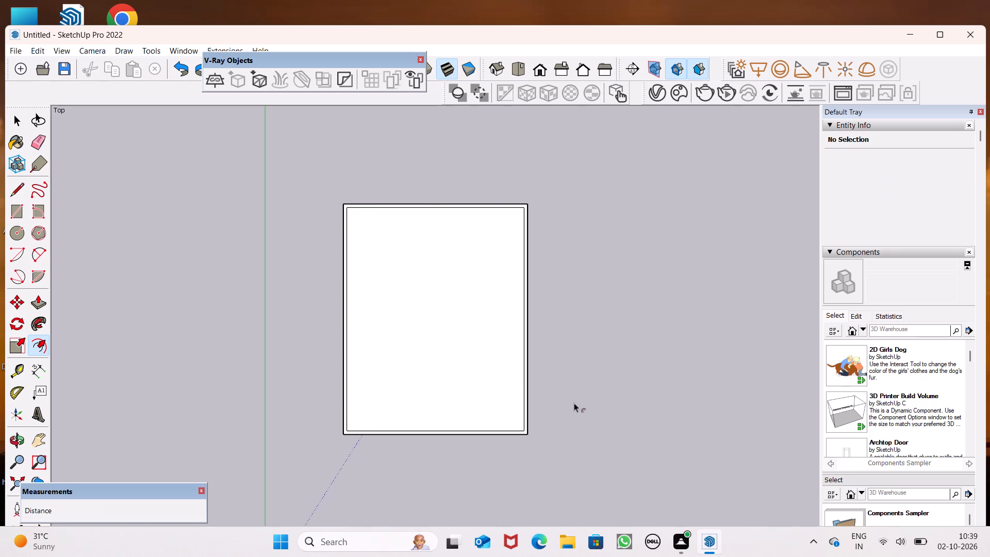
Undo all earlier work, including the base and outer wall outlines, back to an empty drawing.
{"action": "key", "text": "ctrl+z"}
{"action": "key", "text": "ctrl+z"}
{"action": "key", "text": "ctrl+z"}
{"action": "key", "text": "ctrl+z"}
{"action": "key", "text": "ctrl+z"}
{"action": "key", "text": "ctrl+z"}
{"action": "key", "text": "ctrl+z"}
{"action": "key", "text": "ctrl+z"}
{"action": "key", "text": "ctrl+z"}
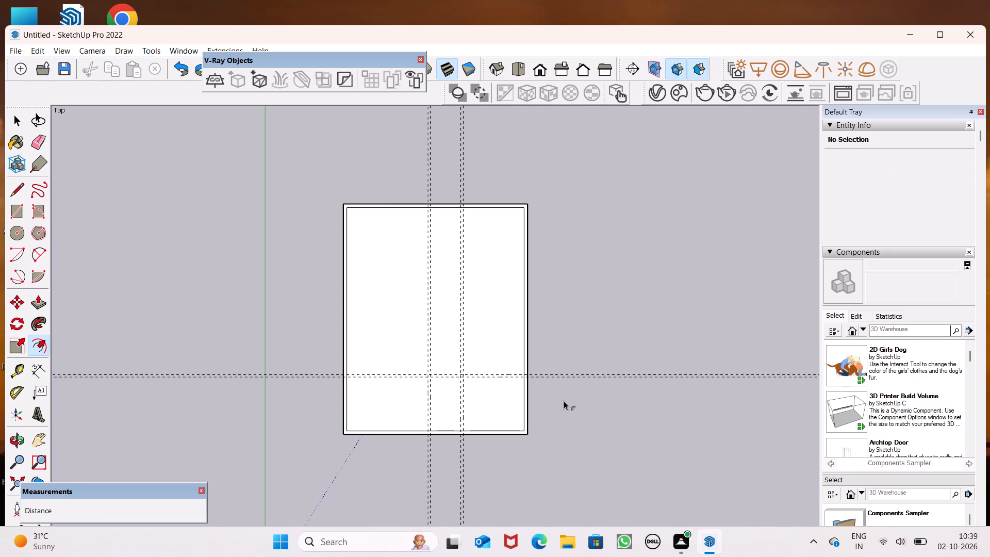
{"action": "key", "text": "space"}
{"action": "key", "text": "ctrl+z"}
{"action": "key", "text": "ctrl+z"}
{"action": "key", "text": "ctrl+z"}
{"action": "key", "text": "ctrl+z"}
{"action": "key", "text": "ctrl+z"}
{"action": "key", "text": "ctrl+z"}
{"action": "key", "text": "ctrl+z"}
{"action": "key", "text": "ctrl+z"}
{"action": "key", "text": "ctrl+z"}
{"action": "key", "text": "ctrl+z"}
{"action": "key", "text": "ctrl+z"}
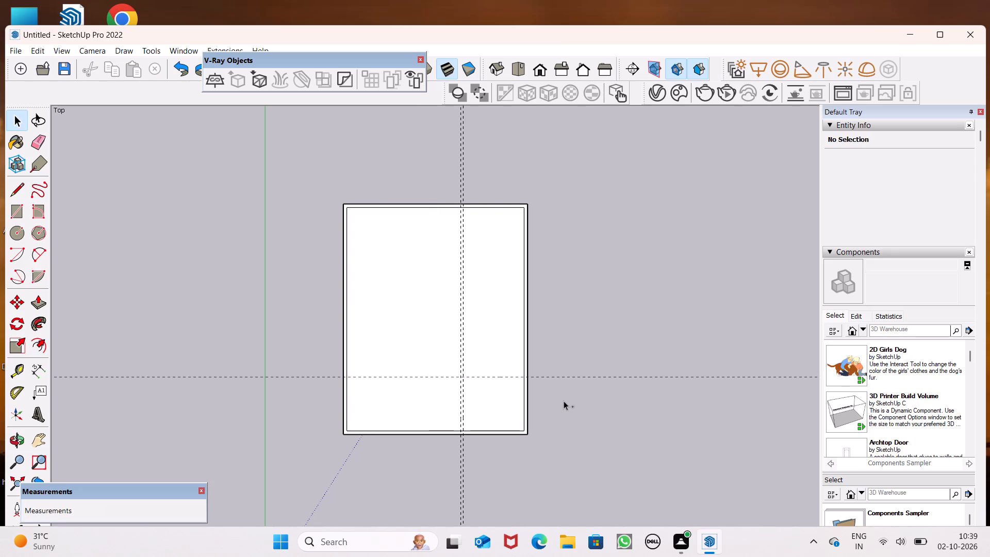
{"action": "scroll", "coordinate": [478, 303], "scroll_direction": "down", "scroll_amount": 4}
{"action": "key", "text": "ctrl+z"}
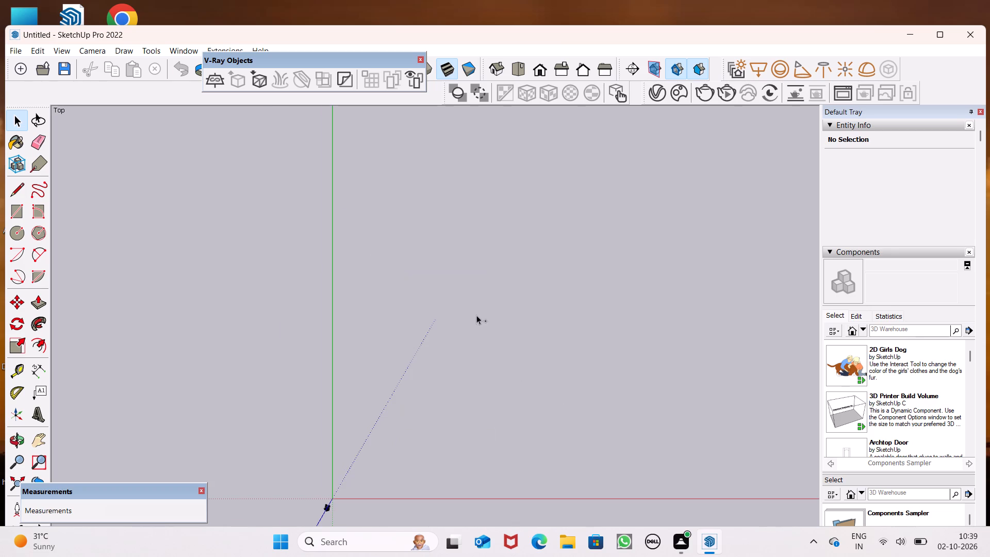
Draw a new 39'4" by 49'2" base rectangle in the area between the green and red axes.
{"action": "left_click", "coordinate": [14, 211]}
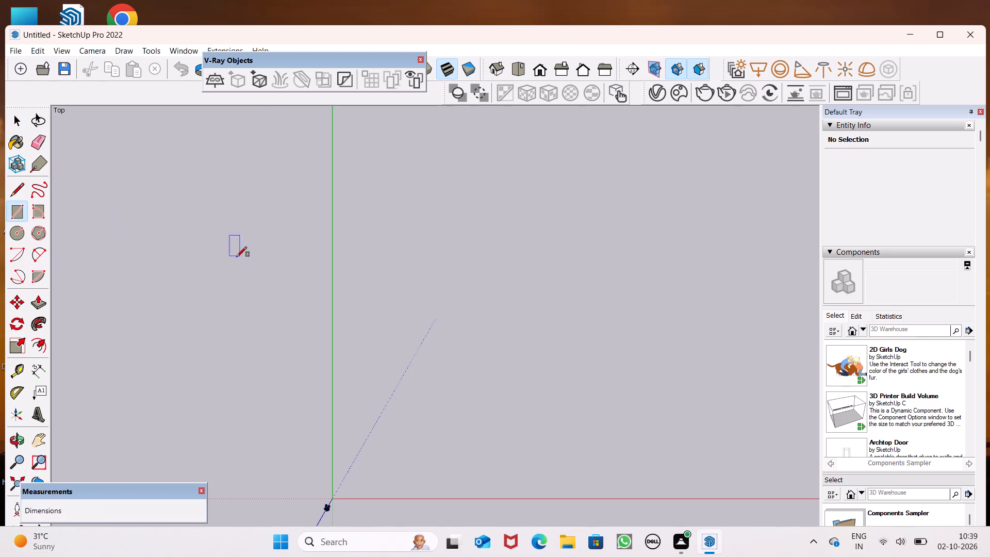
{"action": "left_click", "coordinate": [434, 241]}
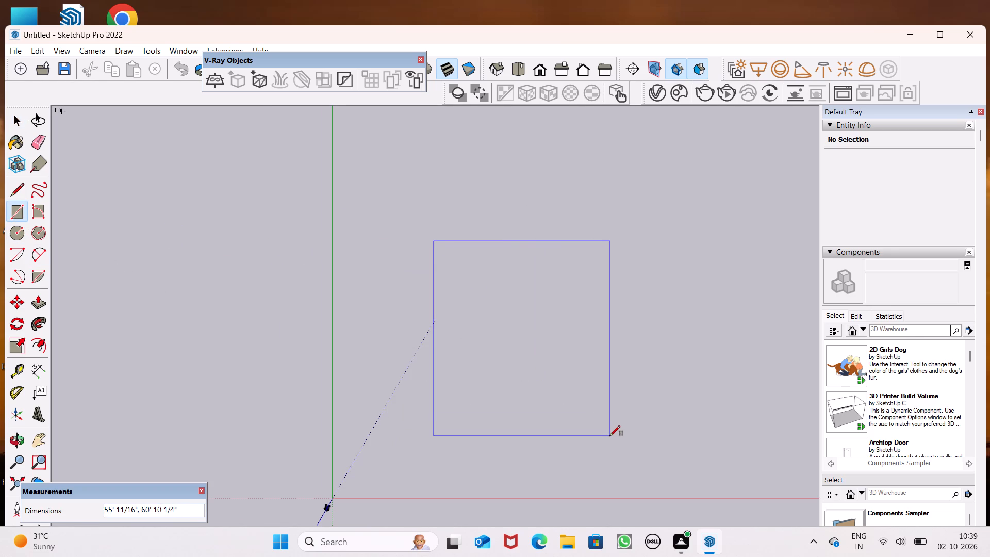
{"action": "type", "text": "39'4\","}
{"action": "type", "text": "49'2\""}
{"action": "key", "text": "Return"}
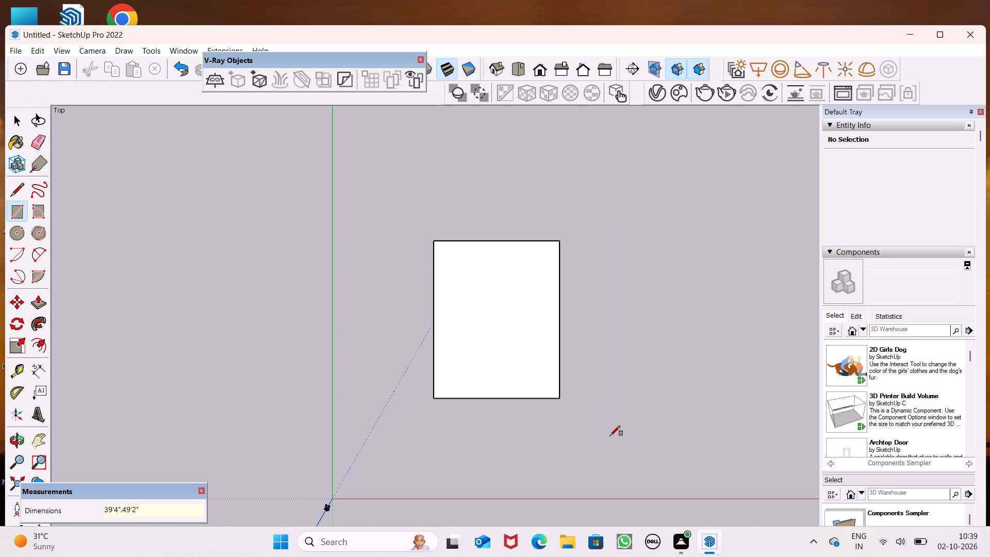
{"action": "key", "text": "space"}
{"action": "key", "text": "space"}
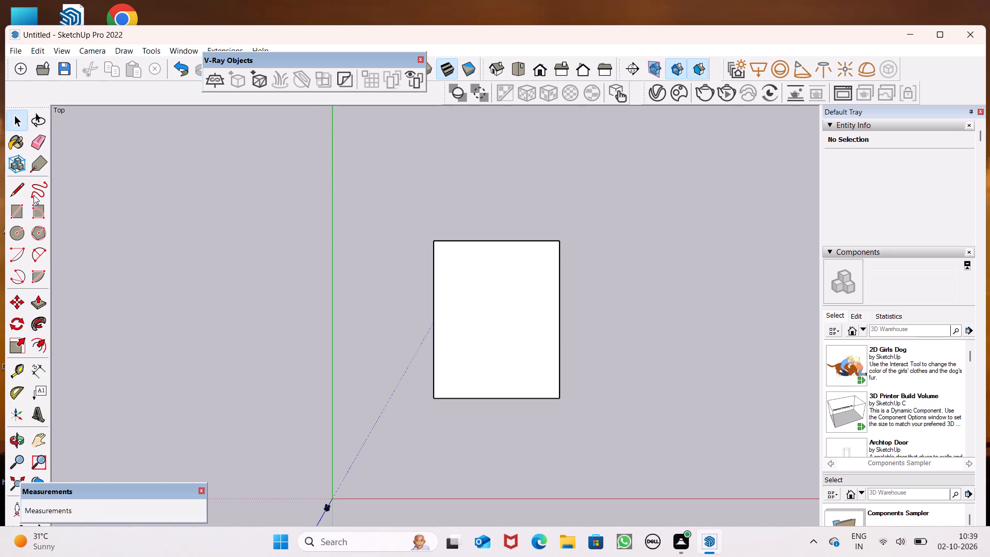
Offset the new rectangle's outline inward by 9" for the outer walls.
{"action": "left_click_drag", "start_coordinate": [37, 352], "coordinate": [42, 352]}
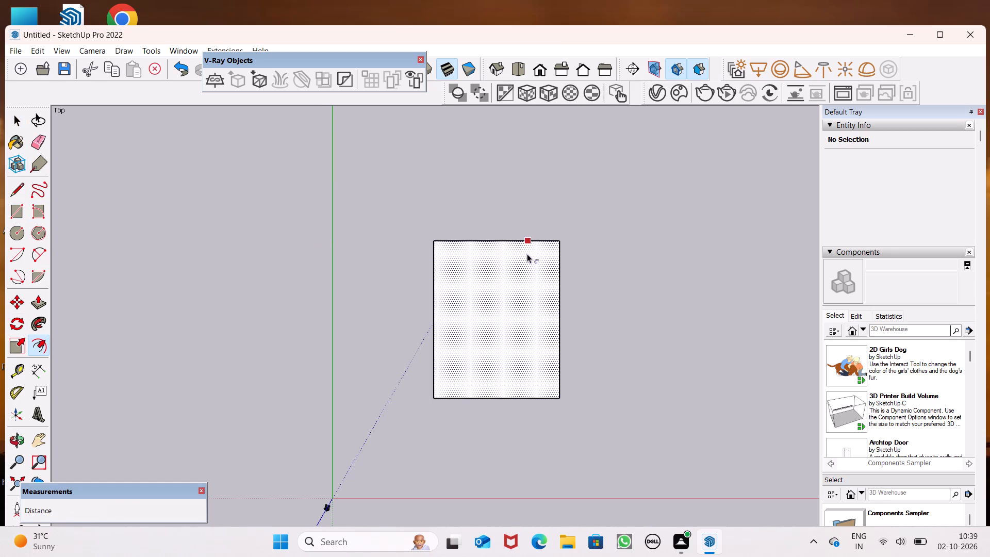
{"action": "left_click", "coordinate": [527, 254]}
{"action": "type", "text": "9\""}
{"action": "key", "text": "Return"}
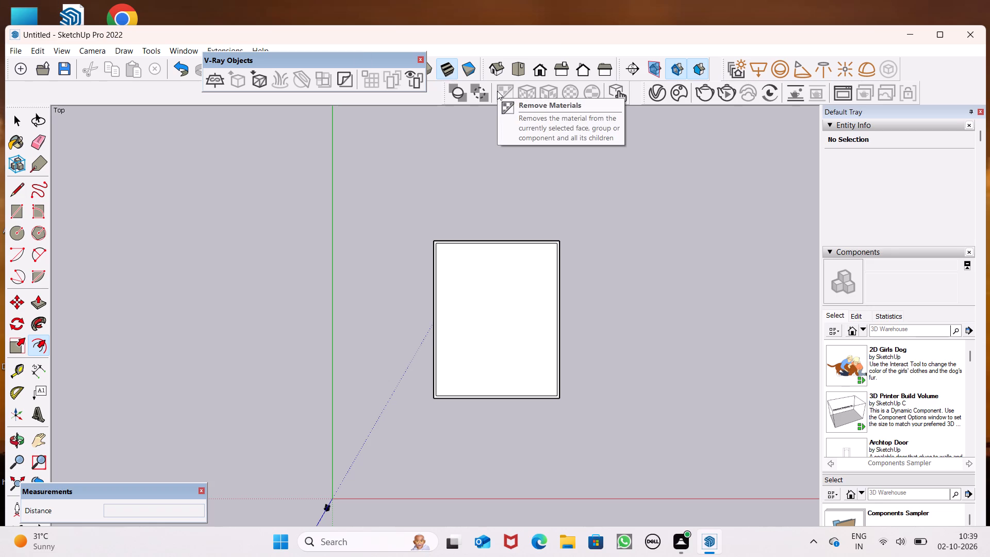
{"action": "key", "text": "space"}
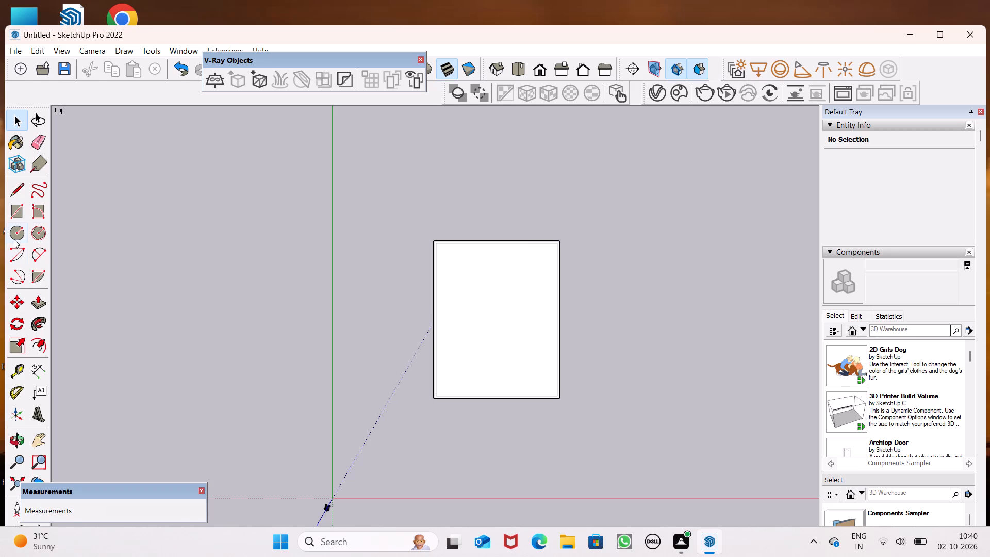
Place a vertical guide 12'6" inside the left wall's inner edge and a second one 6" further inward.
{"action": "left_click", "coordinate": [23, 192]}
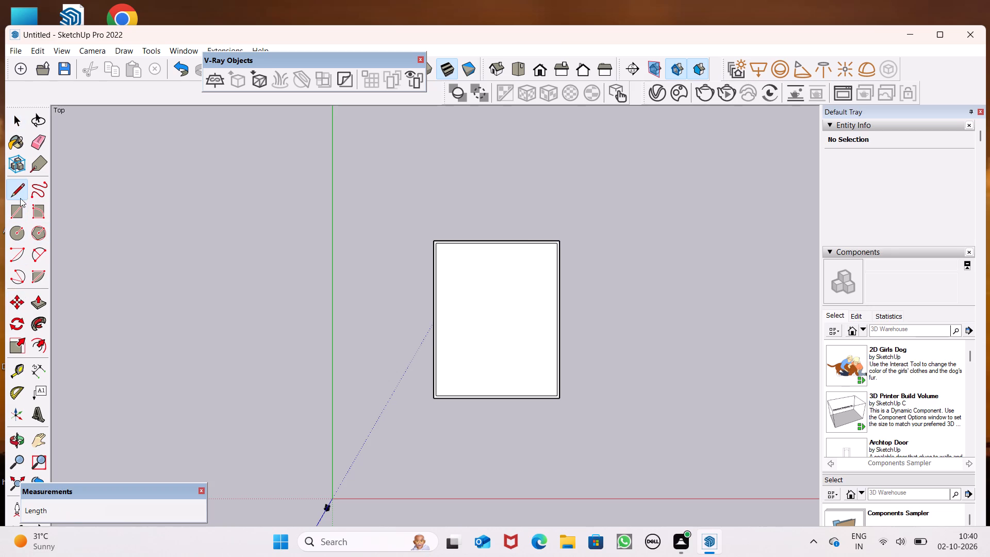
{"action": "left_click", "coordinate": [17, 373]}
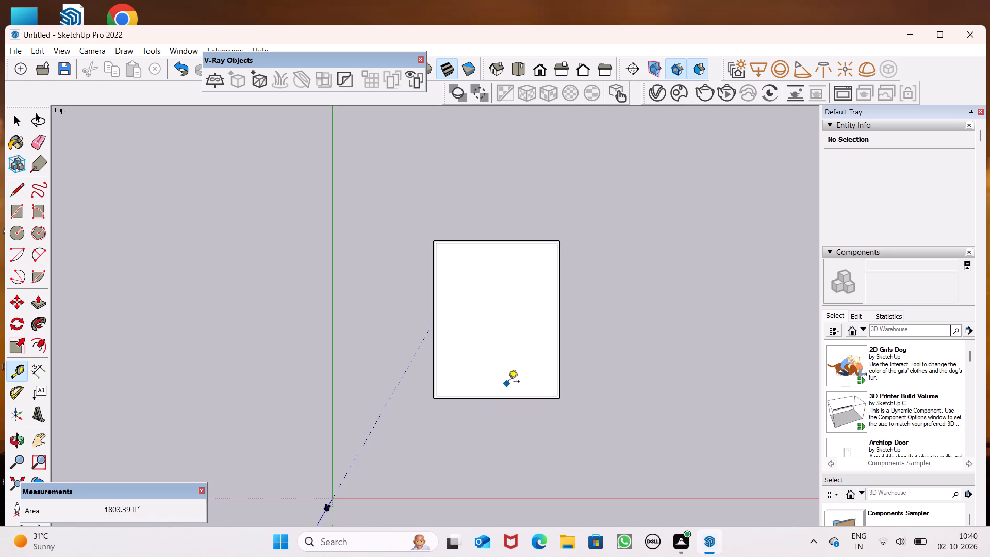
{"action": "scroll", "coordinate": [444, 366], "scroll_direction": "up", "scroll_amount": 11}
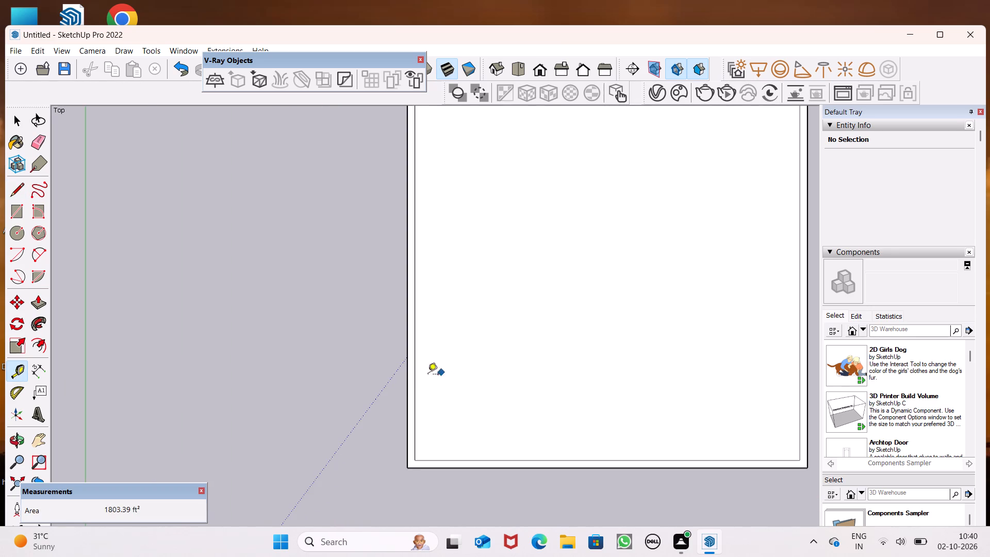
{"action": "left_click", "coordinate": [415, 375]}
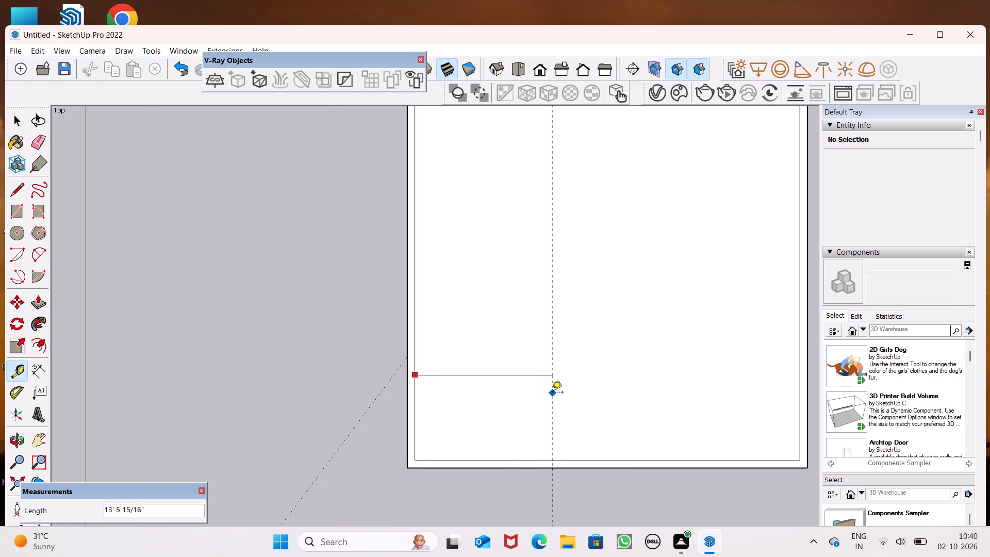
{"action": "type", "text": "12'6\""}
{"action": "key", "text": "Return"}
{"action": "scroll", "coordinate": [552, 393], "scroll_direction": "up", "scroll_amount": 1}
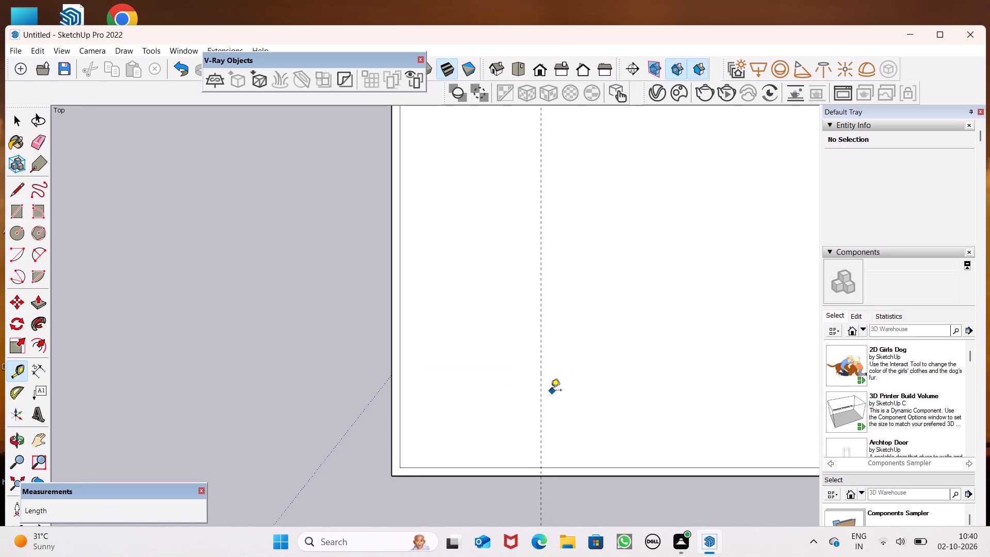
{"action": "left_click", "coordinate": [540, 398]}
{"action": "type", "text": "6\""}
{"action": "key", "text": "Return"}
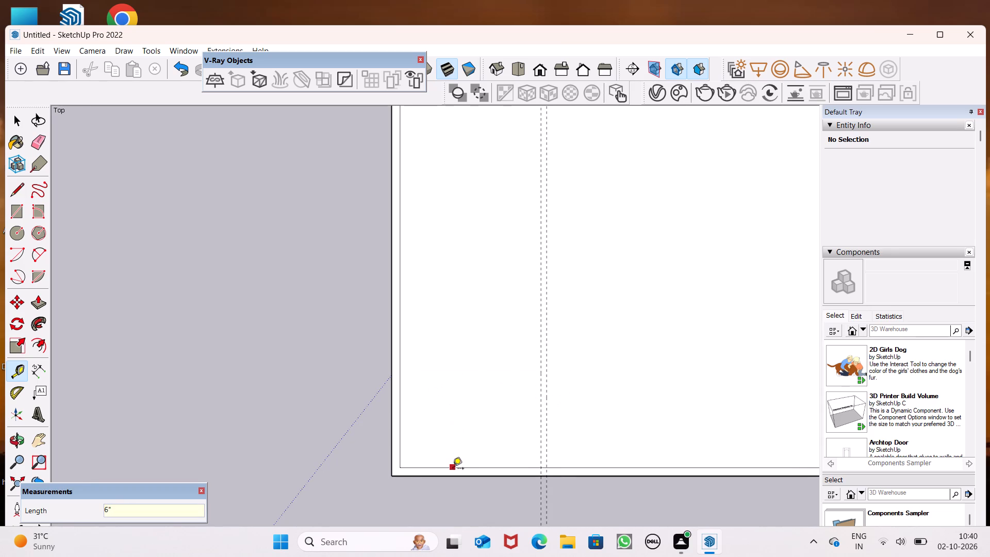
Place a horizontal guide 16'6" above the lower wall's inner edge and a second one 6" above it.
{"action": "left_click", "coordinate": [453, 469]}
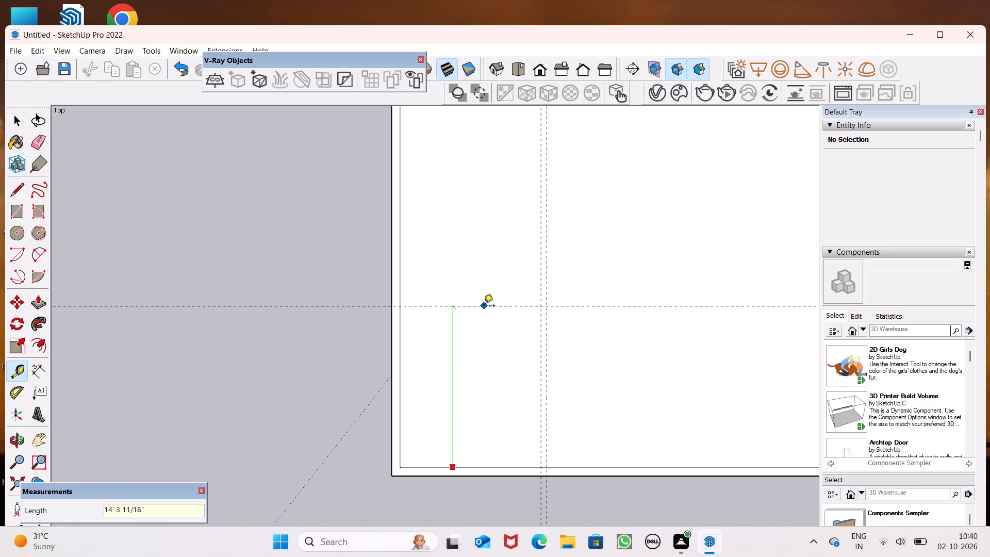
{"action": "type", "text": "16'6"}
{"action": "key", "text": "shift+quotedbl"}
{"action": "key", "text": "Return"}
{"action": "left_click", "coordinate": [514, 284]}
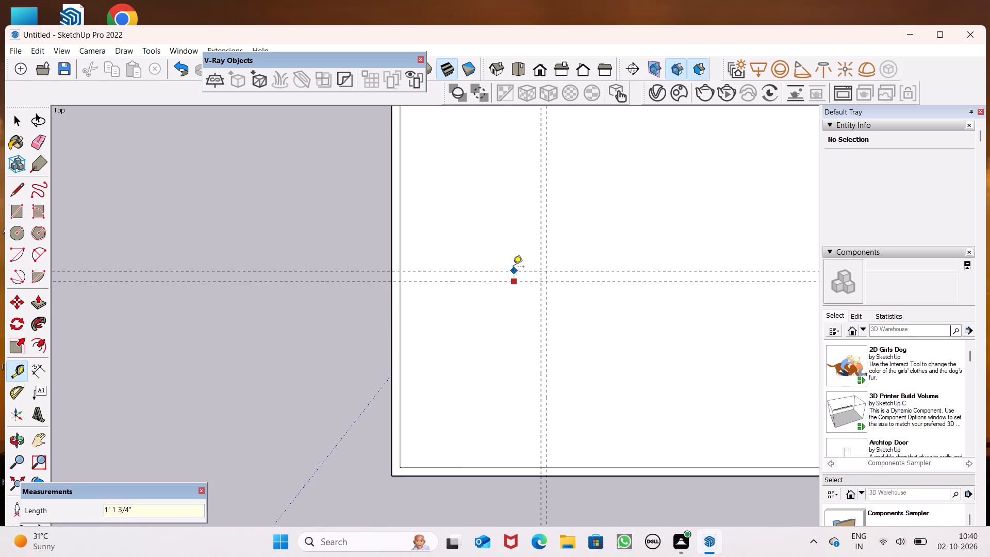
{"action": "type", "text": "6\""}
{"action": "key", "text": "Return"}
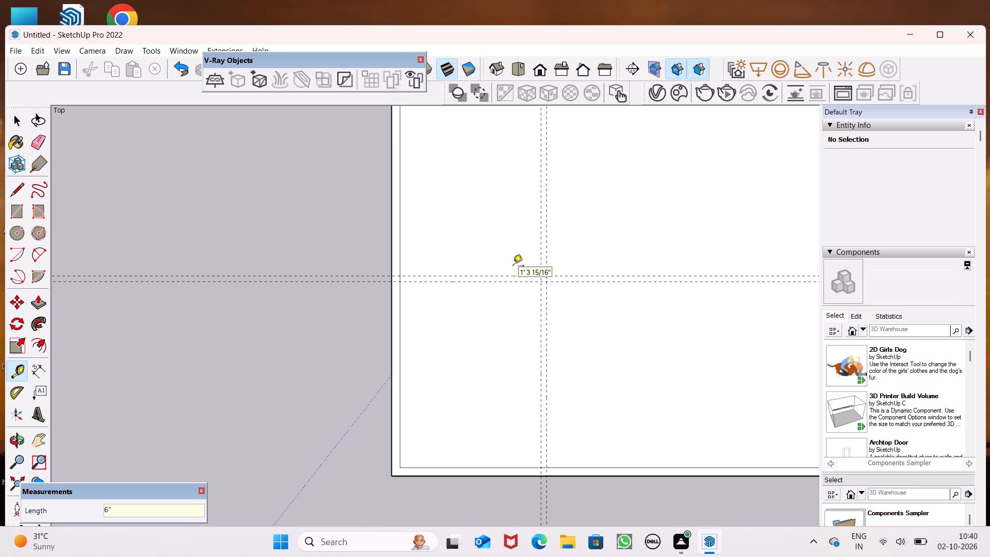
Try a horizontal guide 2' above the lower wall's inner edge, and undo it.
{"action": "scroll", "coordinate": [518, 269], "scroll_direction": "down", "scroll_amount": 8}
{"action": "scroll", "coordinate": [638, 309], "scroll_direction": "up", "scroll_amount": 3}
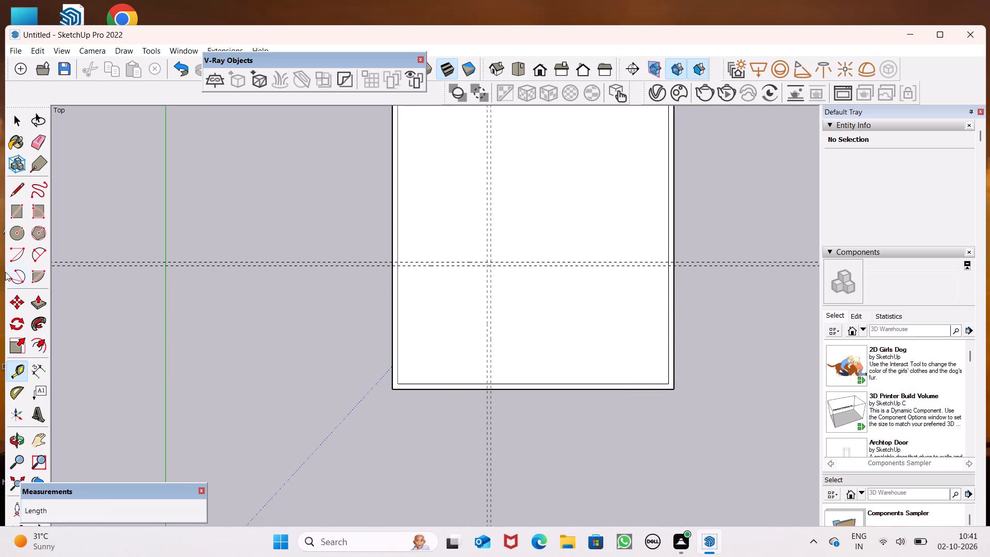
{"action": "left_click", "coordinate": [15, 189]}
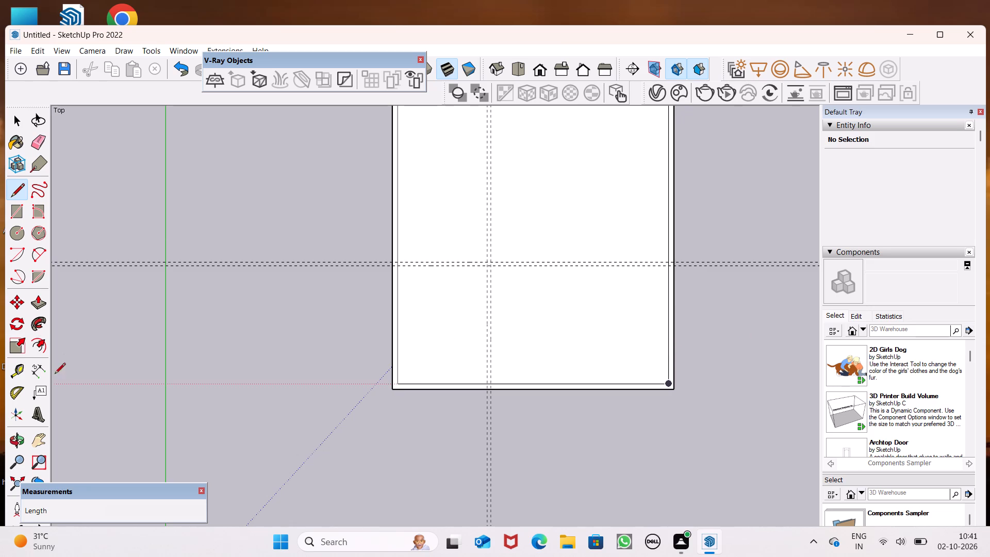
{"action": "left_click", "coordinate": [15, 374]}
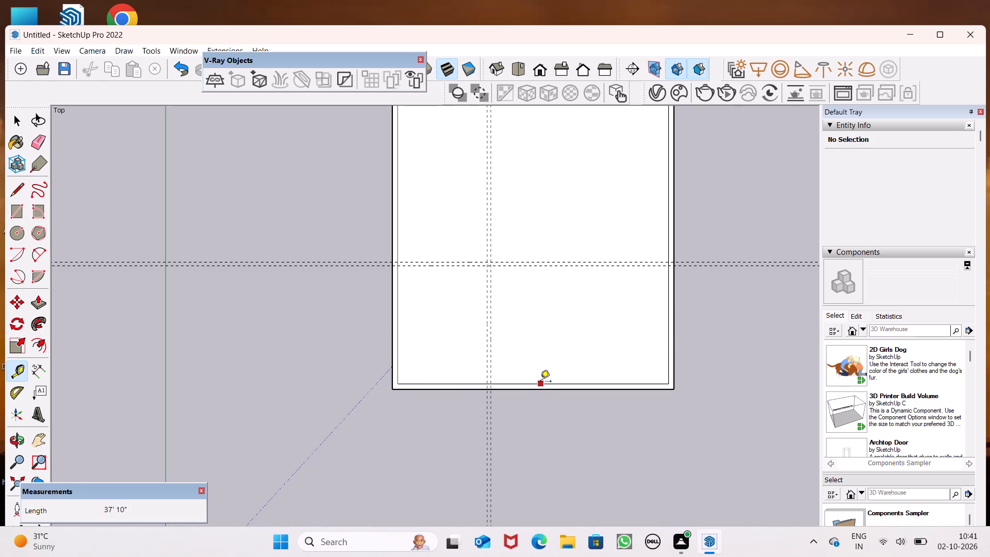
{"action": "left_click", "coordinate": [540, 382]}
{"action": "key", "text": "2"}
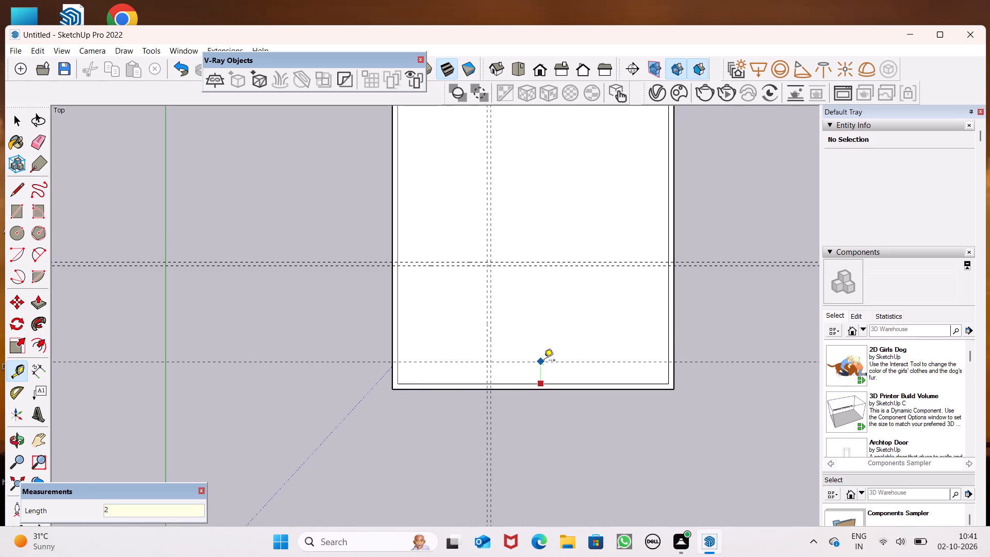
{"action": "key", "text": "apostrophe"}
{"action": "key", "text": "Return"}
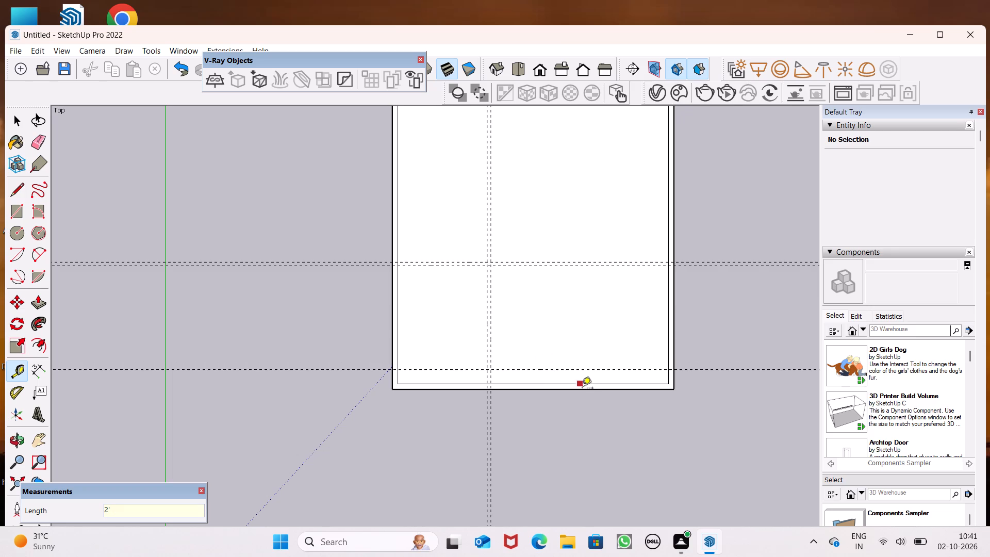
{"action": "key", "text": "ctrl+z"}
Place a horizontal guide 3' above the lower wall's inner edge.
{"action": "left_click", "coordinate": [593, 384]}
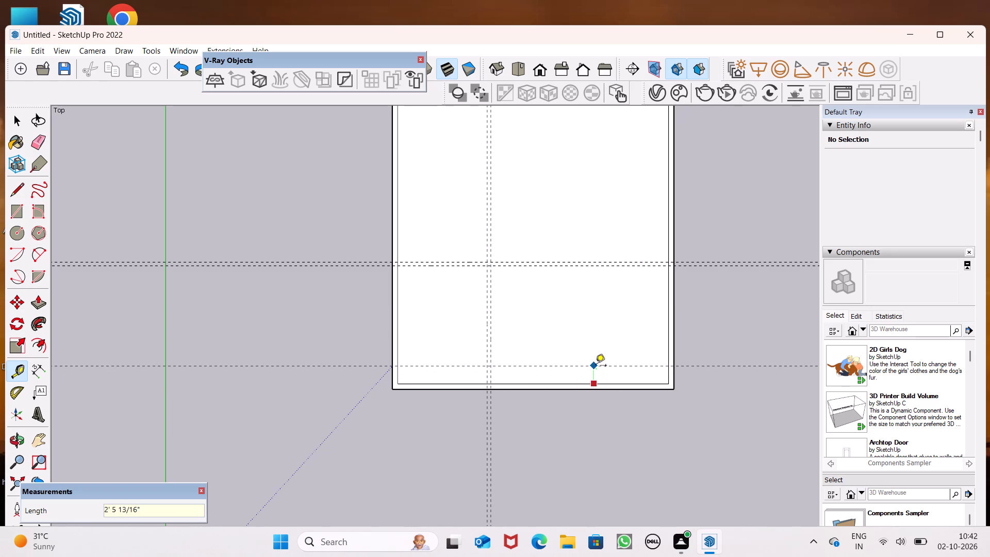
{"action": "type", "text": "3'"}
{"action": "key", "text": "Return"}
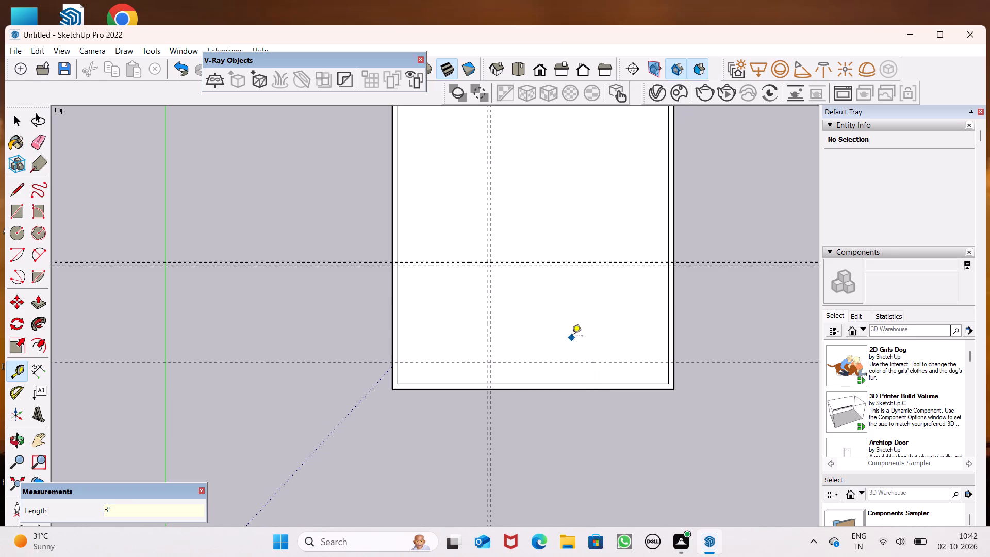
{"action": "key", "text": "space"}
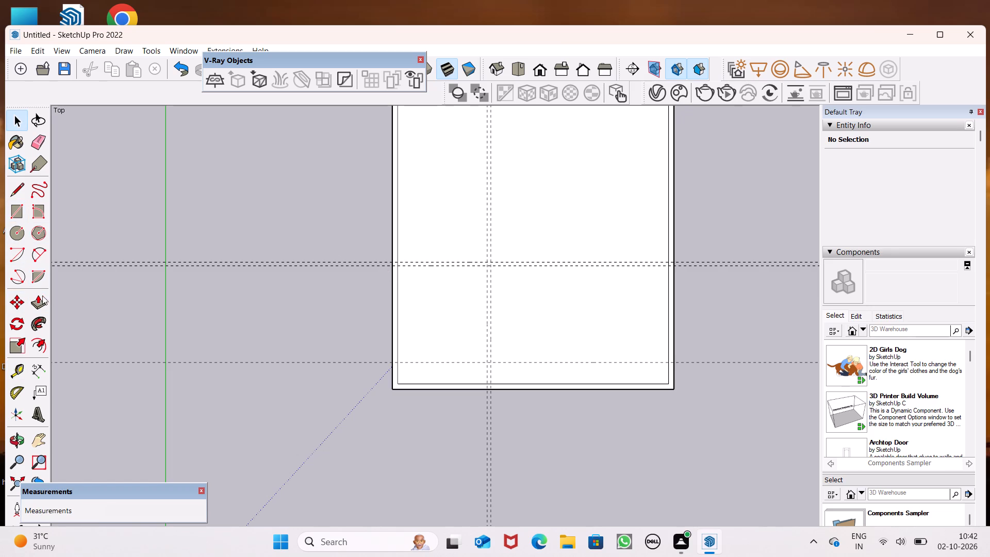
Place a horizontal guide 11'6" above the 3' guide and a second one 6" above that.
{"action": "left_click", "coordinate": [17, 373]}
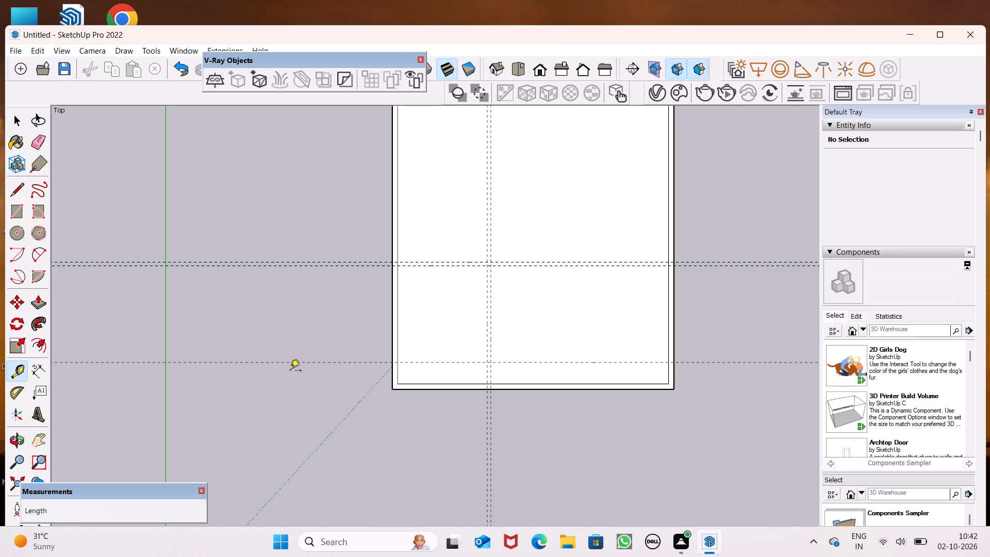
{"action": "left_click", "coordinate": [637, 362]}
{"action": "type", "text": "11"}
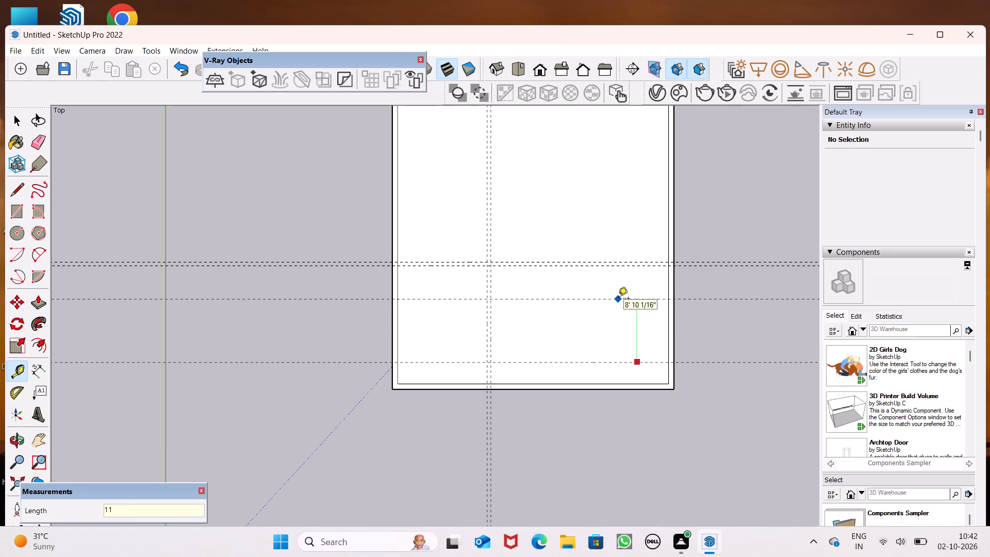
{"action": "type", "text": "'6\""}
{"action": "key", "text": "Return"}
{"action": "left_click", "coordinate": [614, 280]}
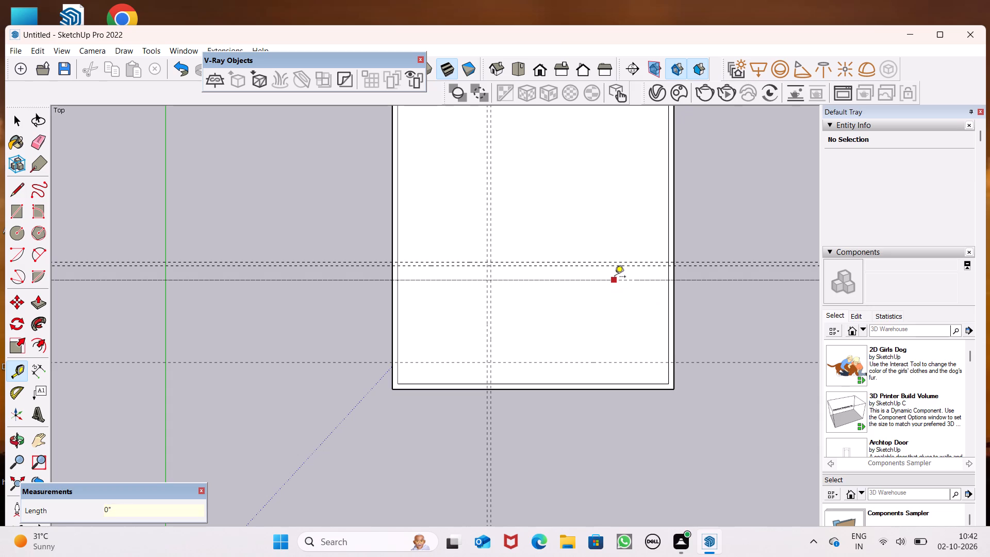
{"action": "type", "text": "6\""}
{"action": "key", "text": "Return"}
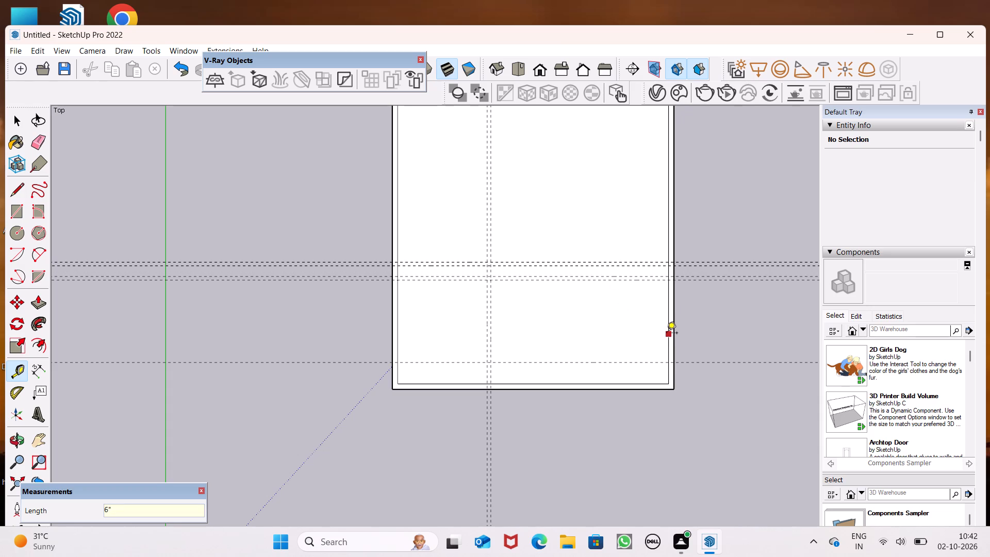
Place a vertical guide 13' inside the right wall's inner edge and a second one 6" further inward.
{"action": "left_click", "coordinate": [667, 334]}
{"action": "type", "text": "13"}
{"action": "key", "text": "apostrophe"}
{"action": "key", "text": "Return"}
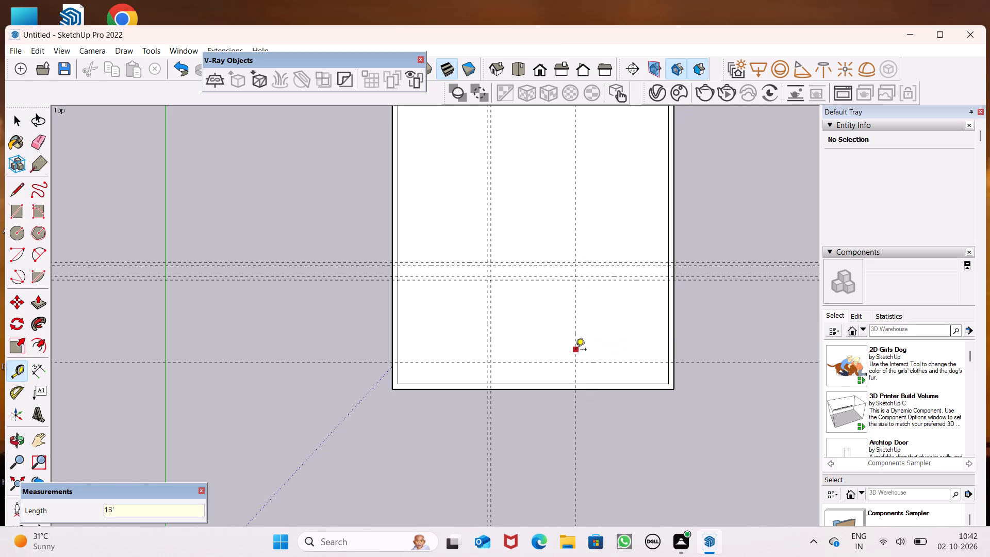
{"action": "left_click", "coordinate": [575, 350]}
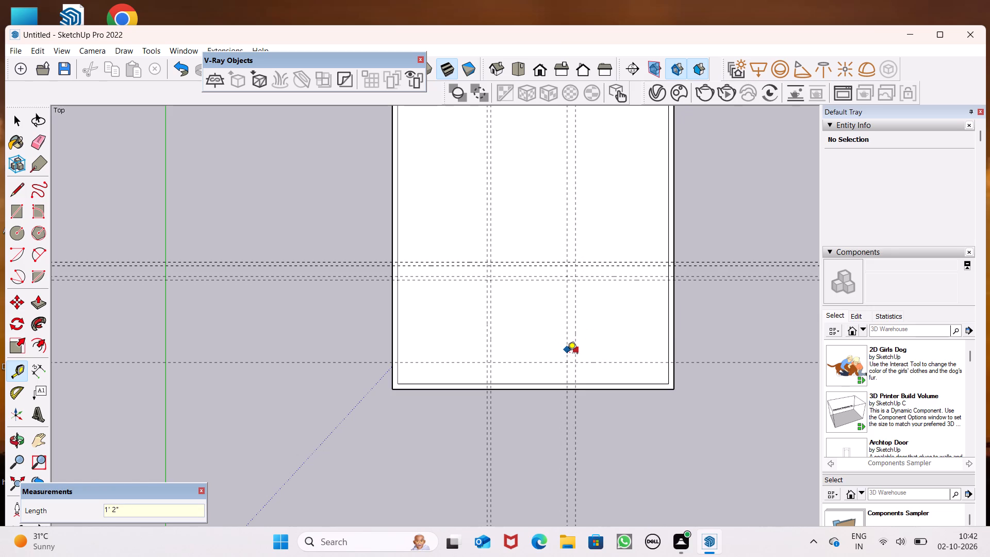
{"action": "key", "text": "6"}
{"action": "key", "text": "shift+quotedbl"}
{"action": "key", "text": "Return"}
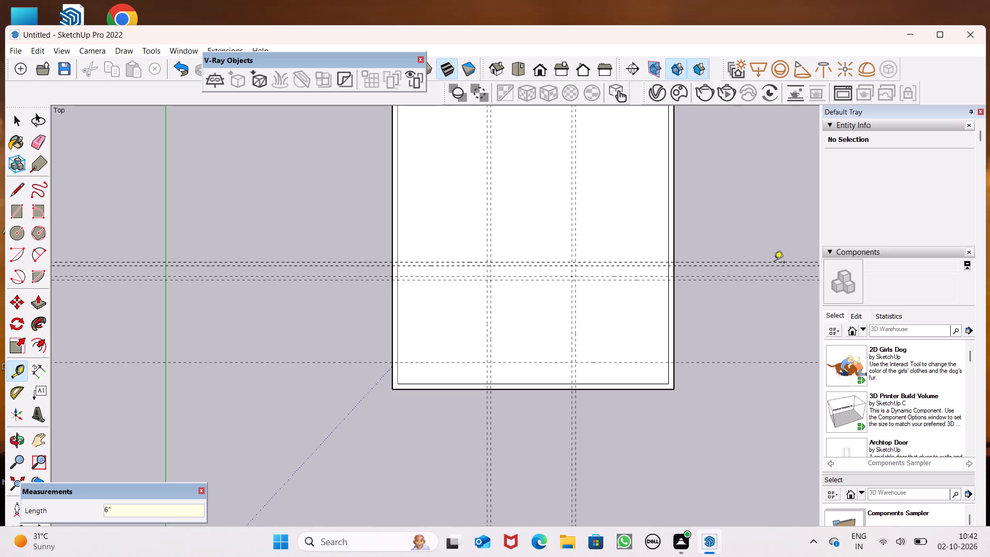
Place a horizontal guide 6" below the 3' guide near the lower wall.
{"action": "scroll", "coordinate": [641, 373], "scroll_direction": "up", "scroll_amount": 4}
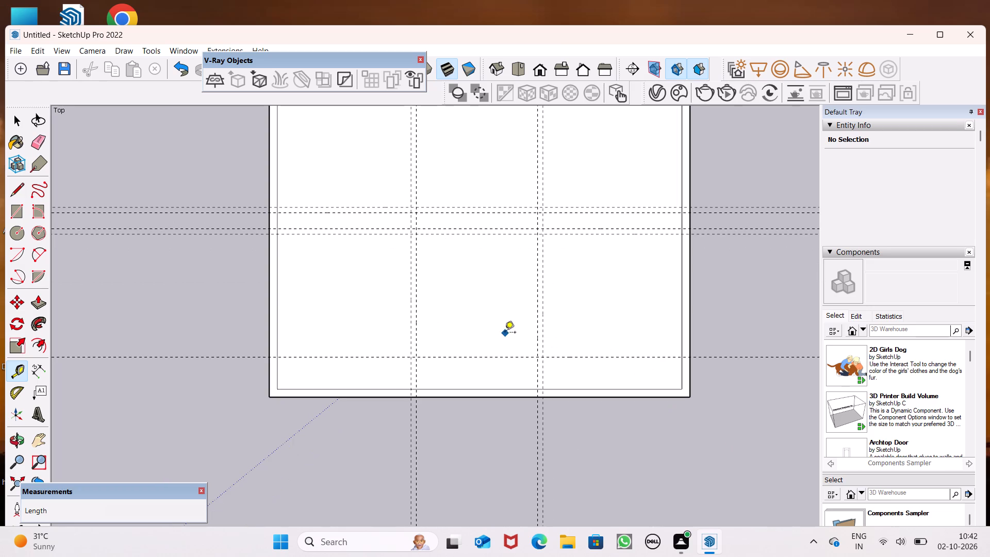
{"action": "left_click", "coordinate": [569, 357]}
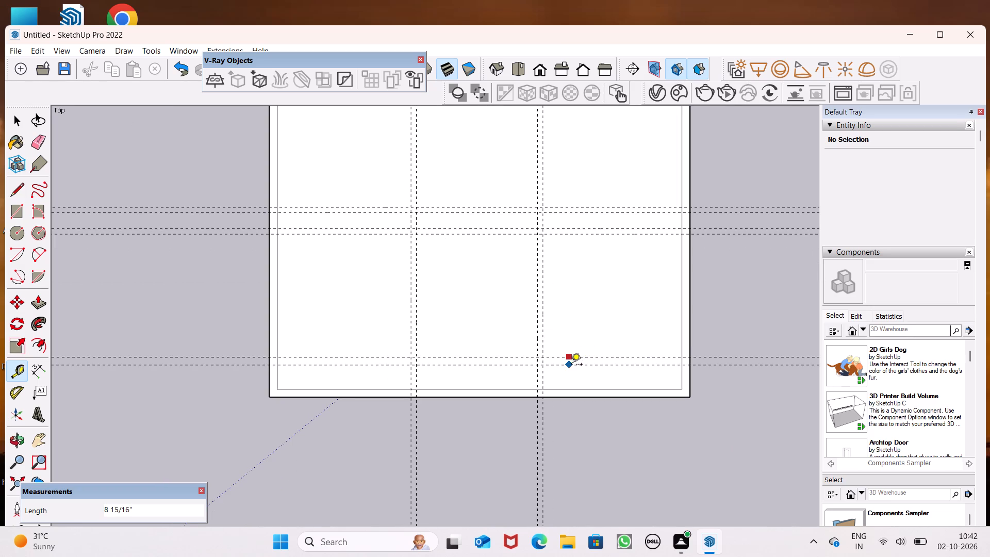
{"action": "type", "text": "6\""}
{"action": "key", "text": "Return"}
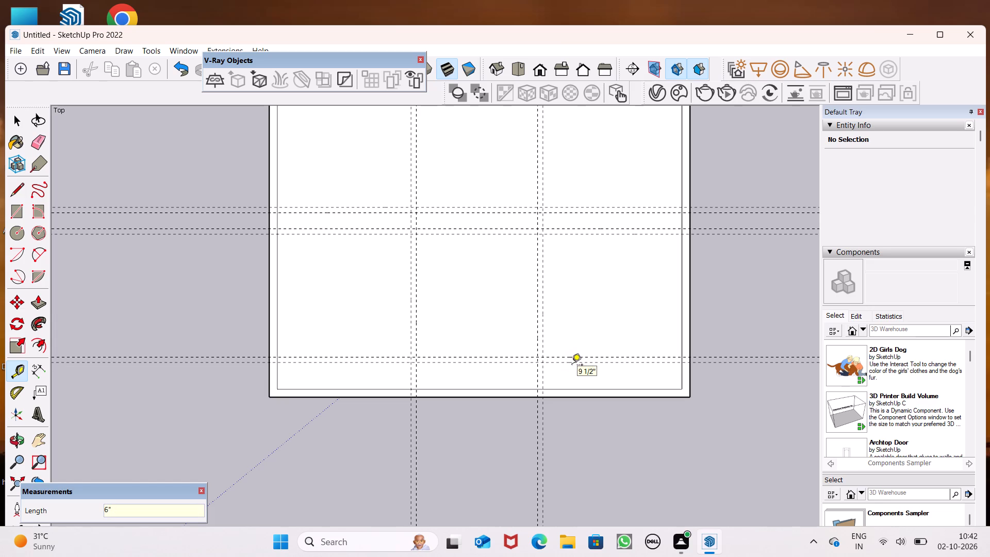
{"action": "key", "text": "space"}
Draw a 12'6" by 6" vertical wall rectangle between the right-hand pair of vertical guides, down to the lowest horizontal guide.
{"action": "left_click", "coordinate": [25, 211]}
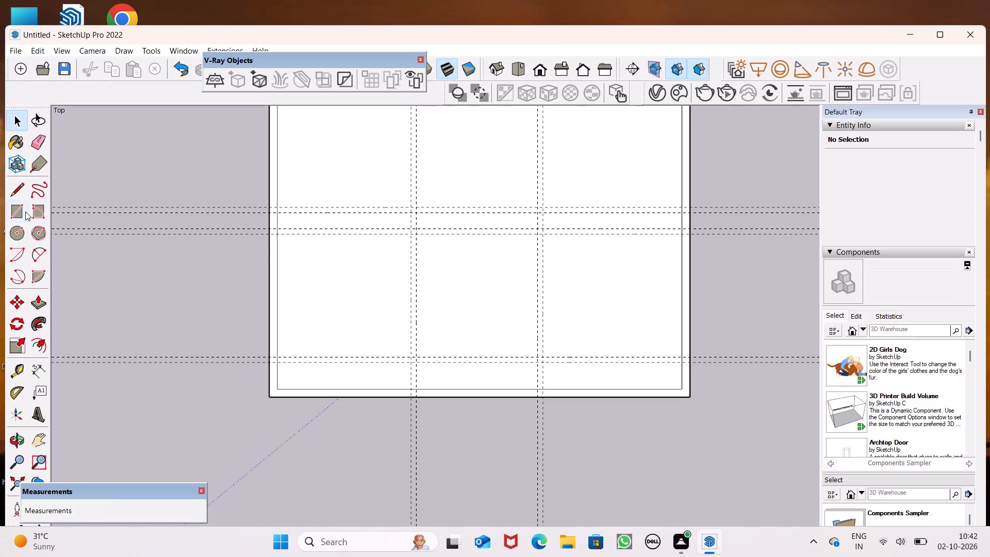
{"action": "scroll", "coordinate": [628, 249], "scroll_direction": "up", "scroll_amount": 1}
{"action": "scroll", "coordinate": [628, 249], "scroll_direction": "down", "scroll_amount": 1}
{"action": "scroll", "coordinate": [628, 249], "scroll_direction": "up", "scroll_amount": 3}
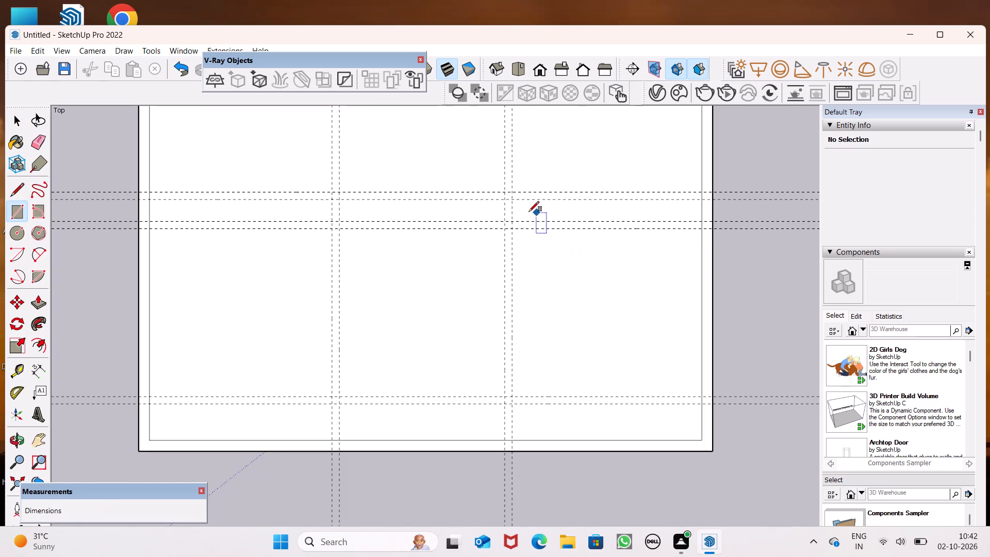
{"action": "scroll", "coordinate": [529, 211], "scroll_direction": "up", "scroll_amount": 3}
{"action": "left_click", "coordinate": [497, 225]}
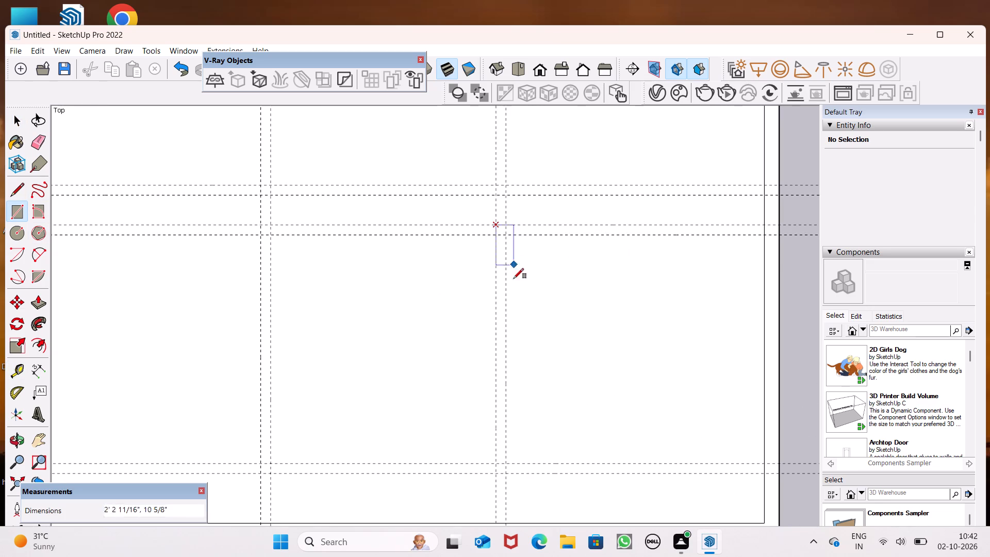
{"action": "left_click", "coordinate": [505, 474]}
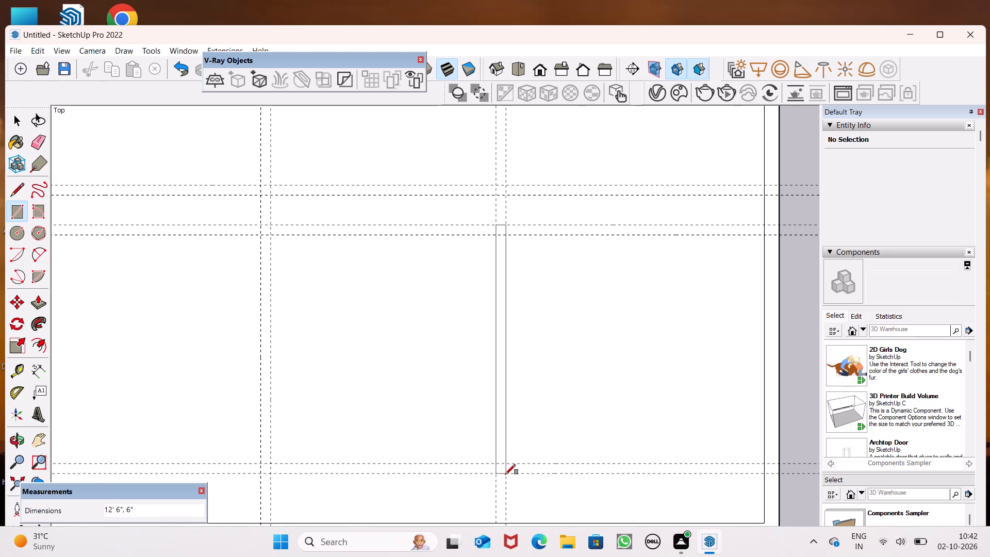
Draw a 13'6" by 6" horizontal wall rectangle from the vertical wall's upper end to the right wall's inner edge.
{"action": "left_click", "coordinate": [498, 227]}
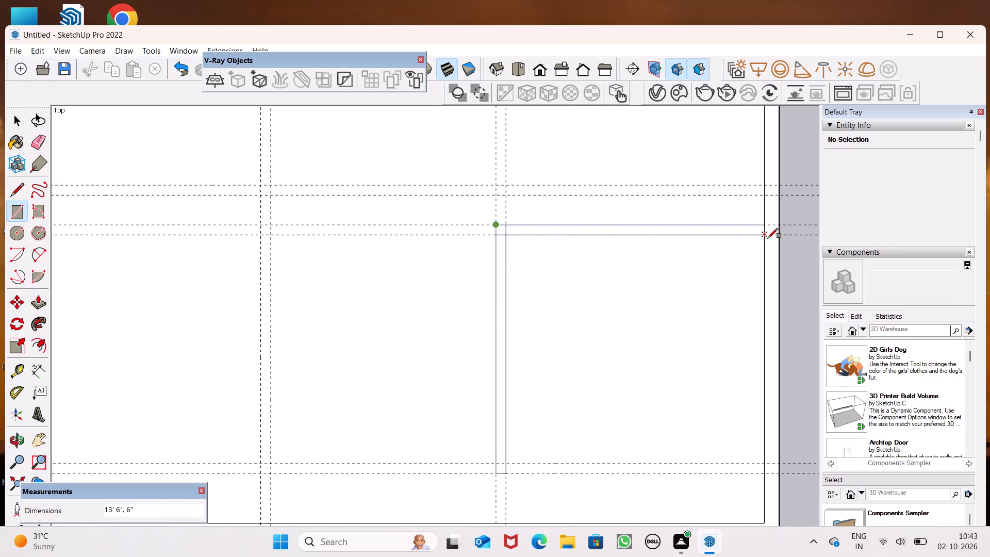
{"action": "left_click", "coordinate": [760, 237]}
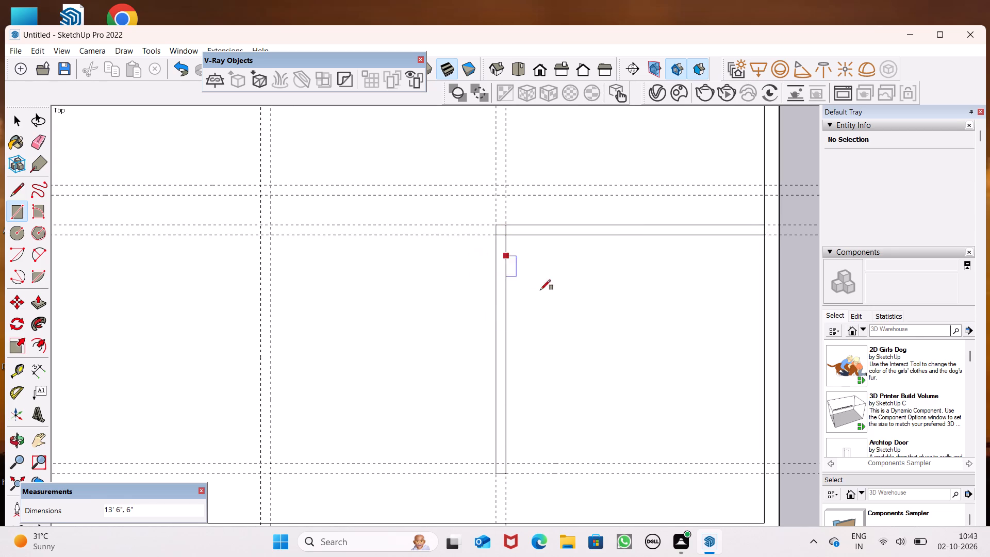
Draw a 6" horizontal wall rectangle between the lowest pair of horizontal guides, from the vertical wall's lower end to the right wall's inner edge.
{"action": "scroll", "coordinate": [541, 293], "scroll_direction": "down", "scroll_amount": 7}
{"action": "scroll", "coordinate": [568, 392], "scroll_direction": "up", "scroll_amount": 6}
{"action": "left_click", "coordinate": [480, 374]}
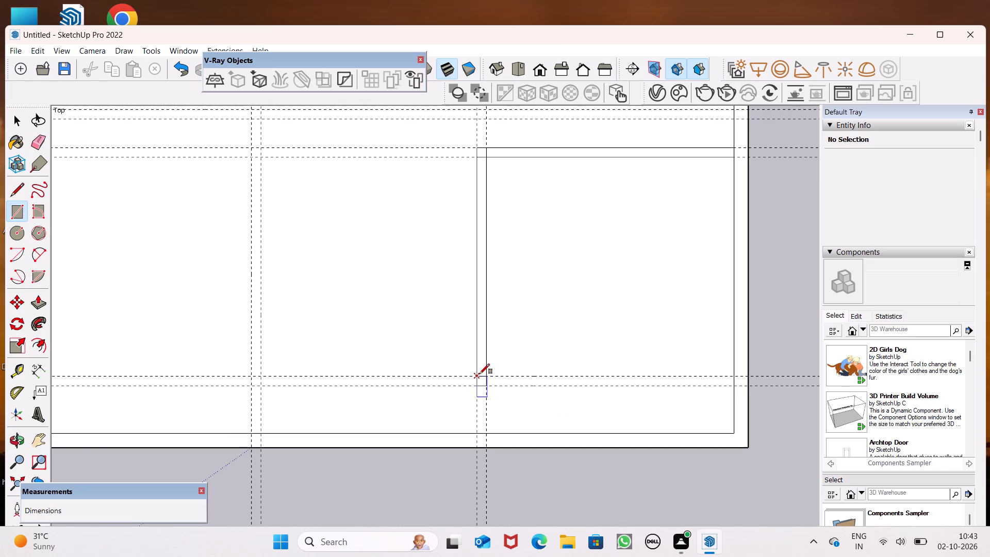
{"action": "left_click", "coordinate": [737, 388]}
Draw a 13' by 6" horizontal wall rectangle along the uppermost pair of horizontal guides, from the left wall's inner edge to the left-hand vertical guides.
{"action": "scroll", "coordinate": [646, 348], "scroll_direction": "down", "scroll_amount": 8}
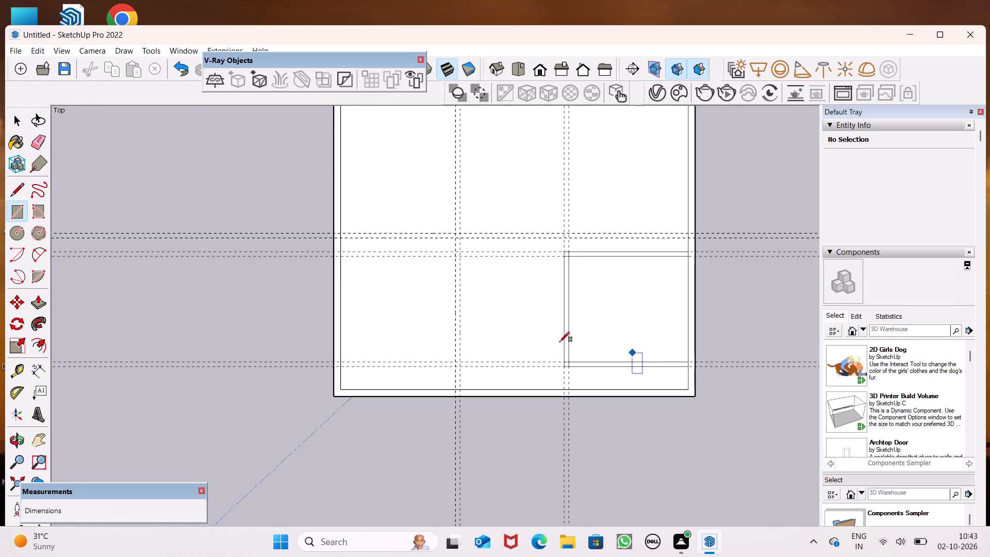
{"action": "scroll", "coordinate": [361, 267], "scroll_direction": "up", "scroll_amount": 6}
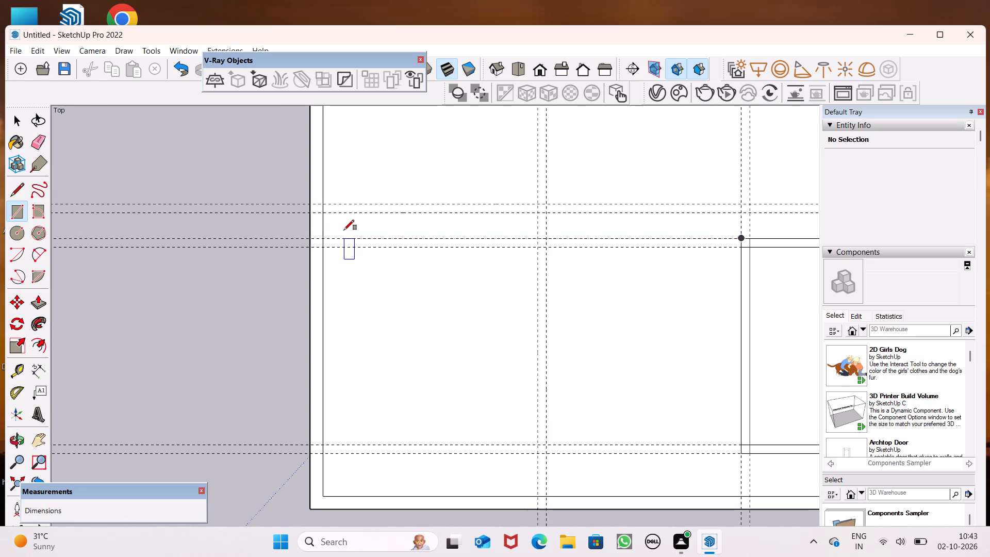
{"action": "left_click", "coordinate": [324, 202]}
{"action": "left_click", "coordinate": [546, 211]}
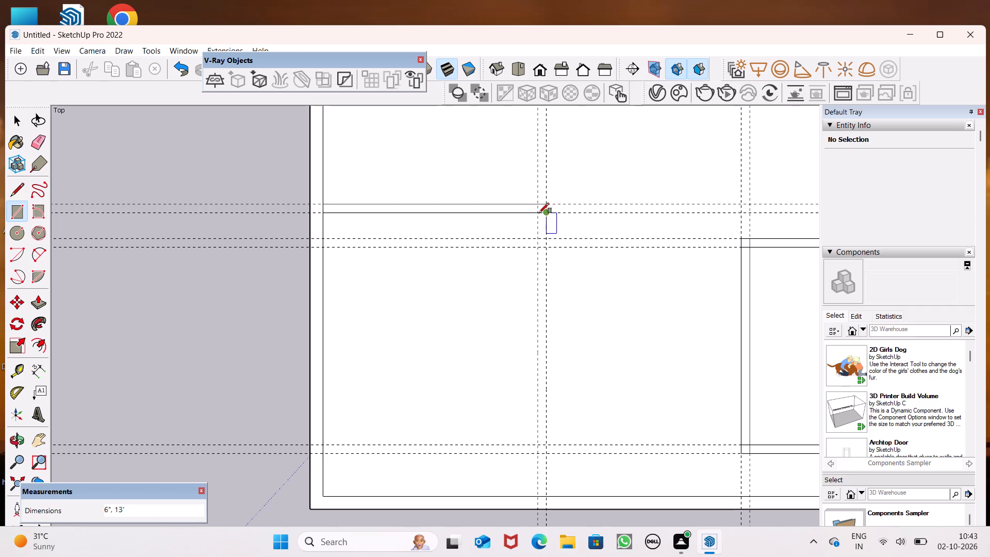
Draw a 14'6" by 6" vertical wall rectangle between the left-hand pair of vertical guides, down to the lowest horizontal guide.
{"action": "left_click", "coordinate": [537, 202]}
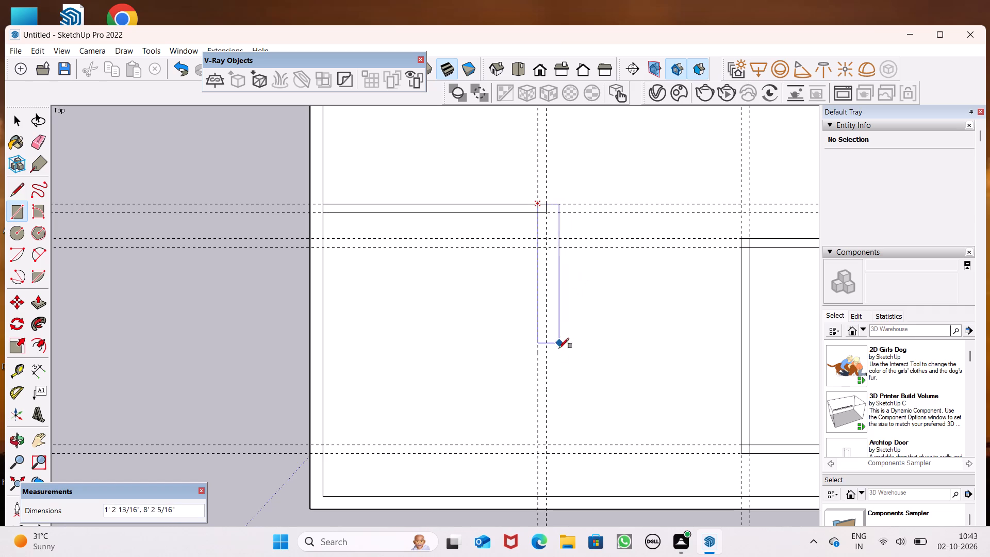
{"action": "left_click", "coordinate": [545, 454]}
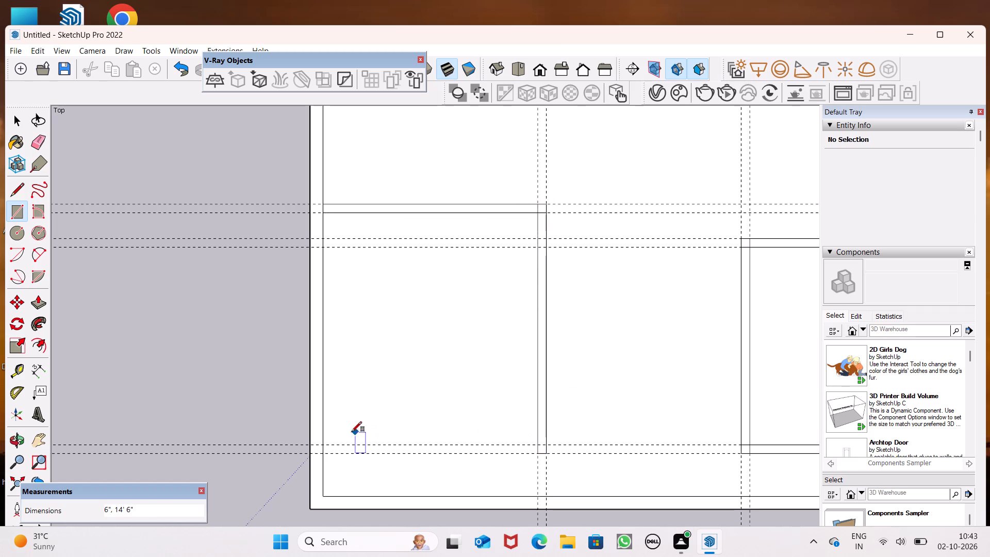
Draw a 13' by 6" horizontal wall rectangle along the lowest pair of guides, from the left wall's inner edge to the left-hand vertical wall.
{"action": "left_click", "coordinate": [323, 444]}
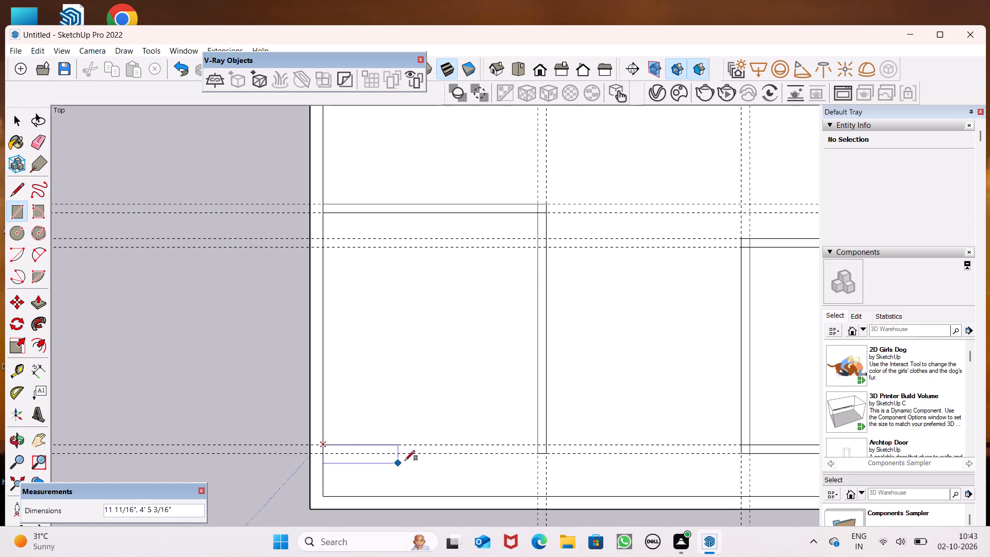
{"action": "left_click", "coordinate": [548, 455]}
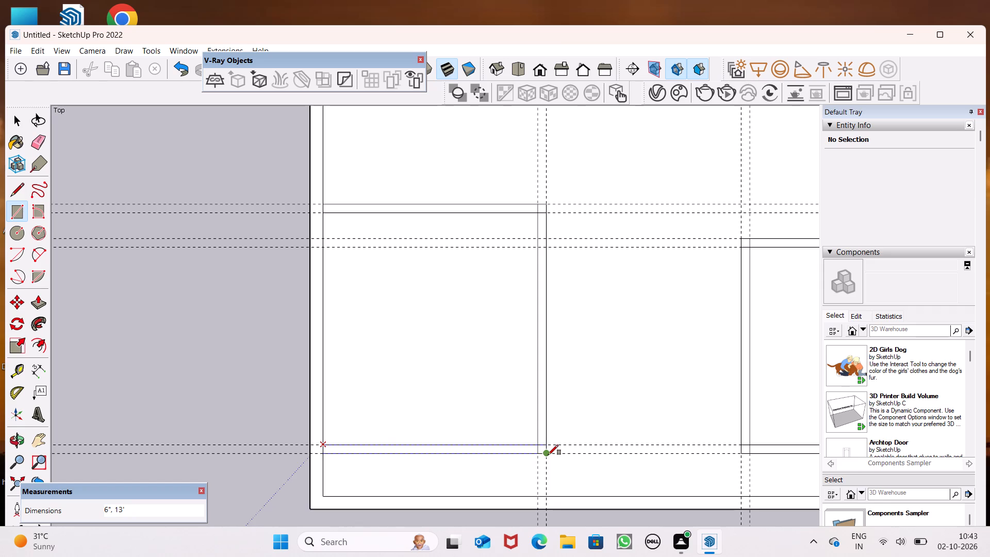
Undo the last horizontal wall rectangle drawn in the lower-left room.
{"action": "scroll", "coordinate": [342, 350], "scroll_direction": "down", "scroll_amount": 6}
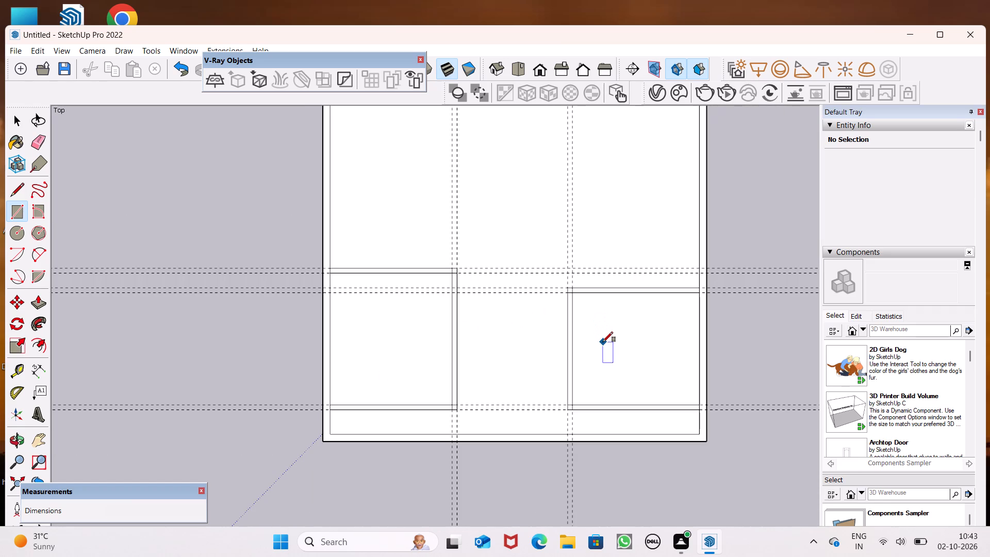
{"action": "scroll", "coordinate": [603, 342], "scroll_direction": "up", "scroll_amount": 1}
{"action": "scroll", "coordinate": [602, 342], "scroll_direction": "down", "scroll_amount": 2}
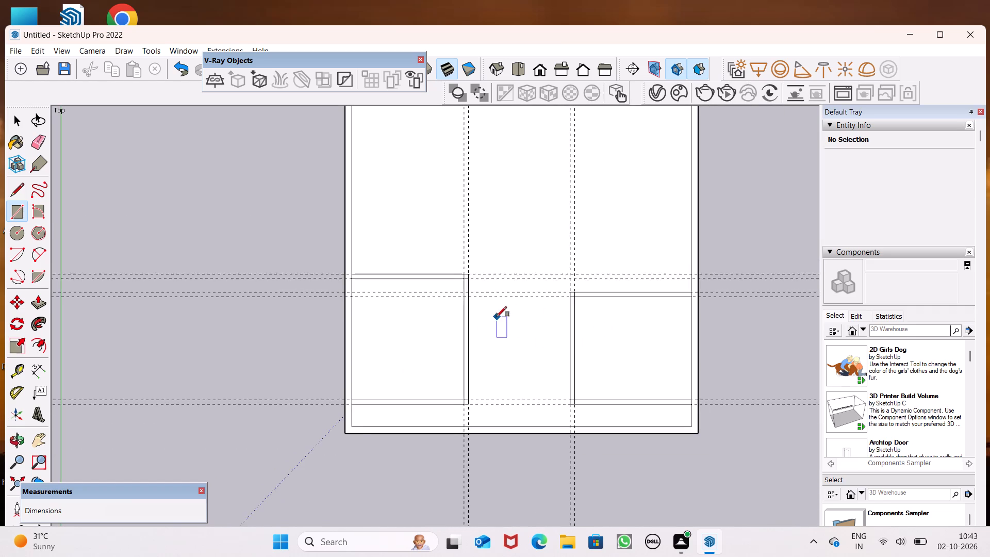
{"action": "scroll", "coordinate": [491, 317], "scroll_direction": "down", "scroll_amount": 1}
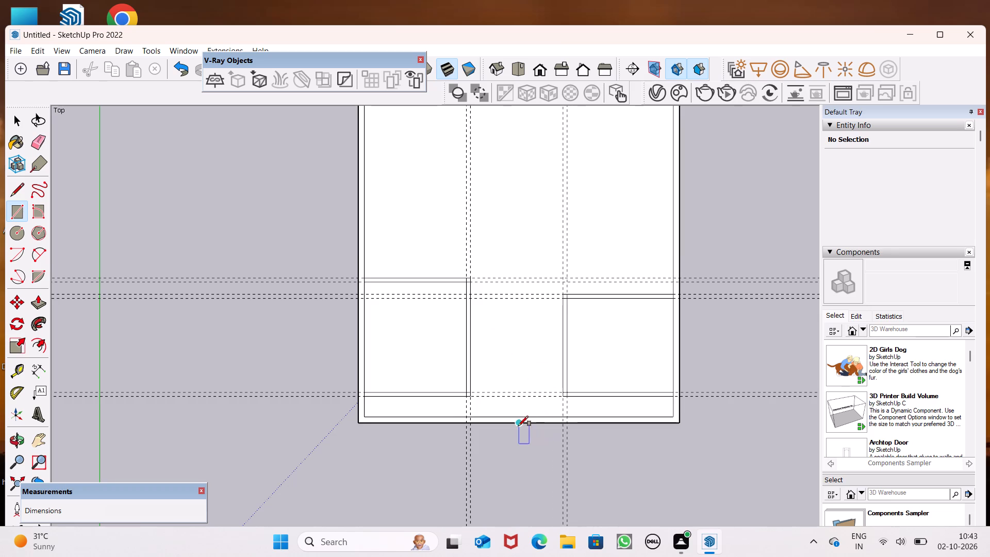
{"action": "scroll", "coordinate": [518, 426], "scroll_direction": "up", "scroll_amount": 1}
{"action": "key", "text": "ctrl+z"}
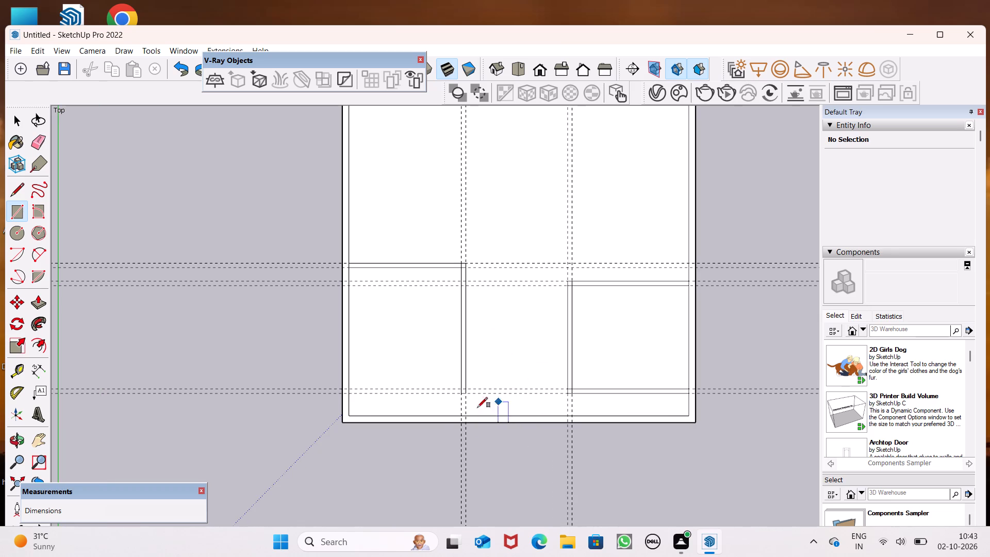
Draw a 3' by 6" rectangle extending the left-hand vertical wall down to the lower outer wall's inner edge.
{"action": "scroll", "coordinate": [463, 413], "scroll_direction": "up", "scroll_amount": 5}
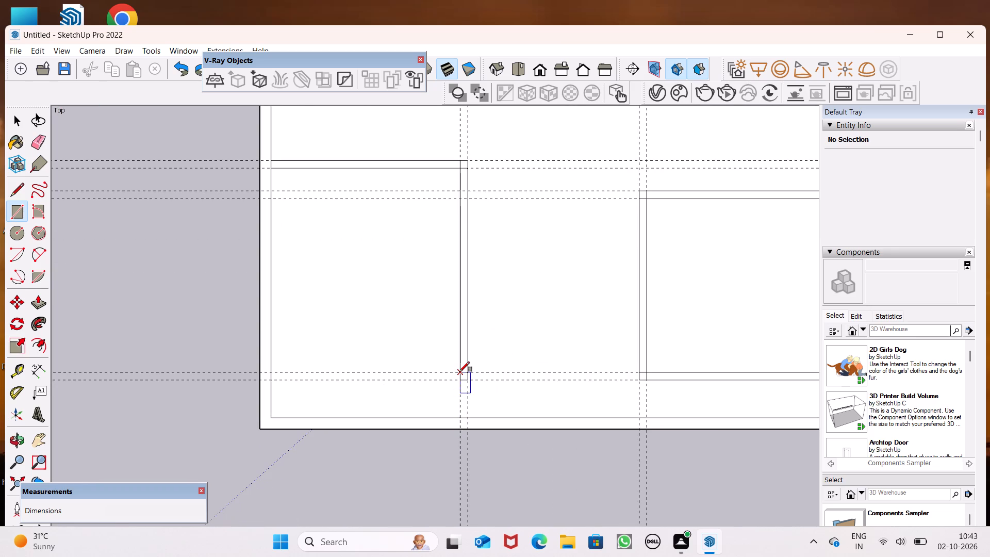
{"action": "left_click", "coordinate": [459, 372]}
{"action": "left_click", "coordinate": [468, 416]}
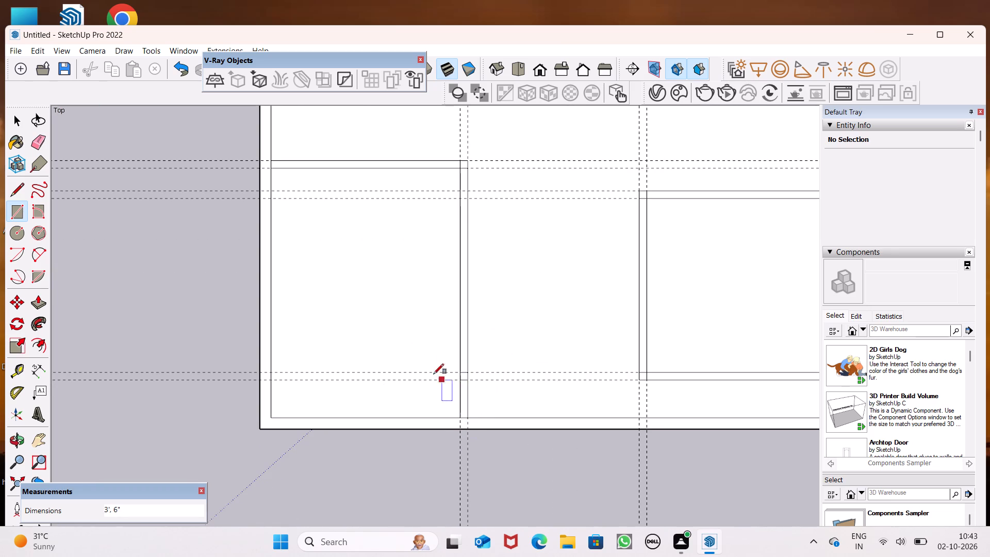
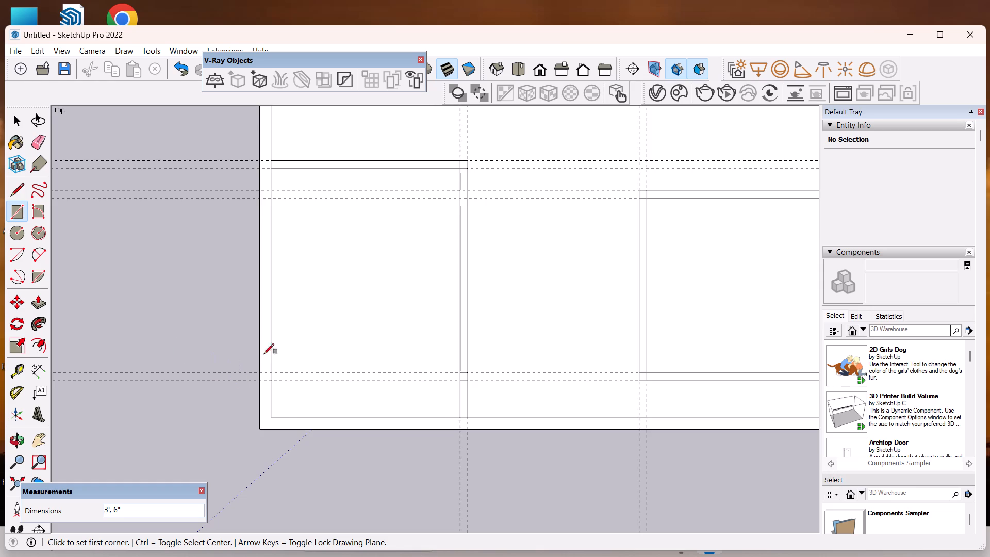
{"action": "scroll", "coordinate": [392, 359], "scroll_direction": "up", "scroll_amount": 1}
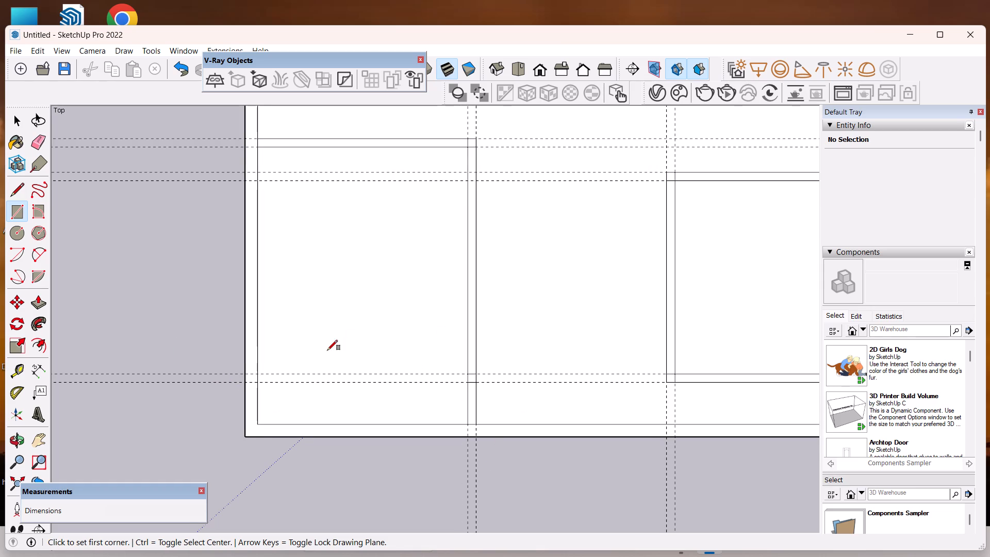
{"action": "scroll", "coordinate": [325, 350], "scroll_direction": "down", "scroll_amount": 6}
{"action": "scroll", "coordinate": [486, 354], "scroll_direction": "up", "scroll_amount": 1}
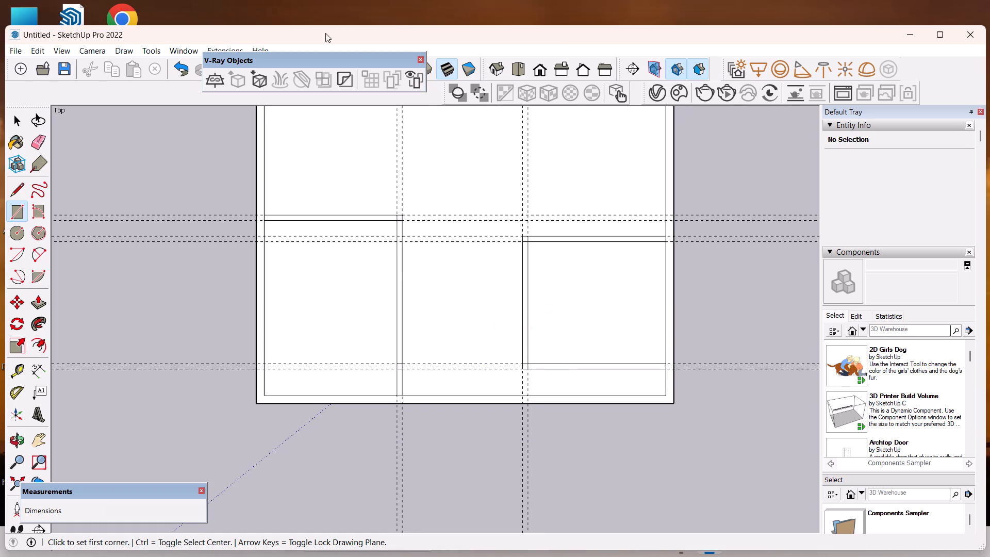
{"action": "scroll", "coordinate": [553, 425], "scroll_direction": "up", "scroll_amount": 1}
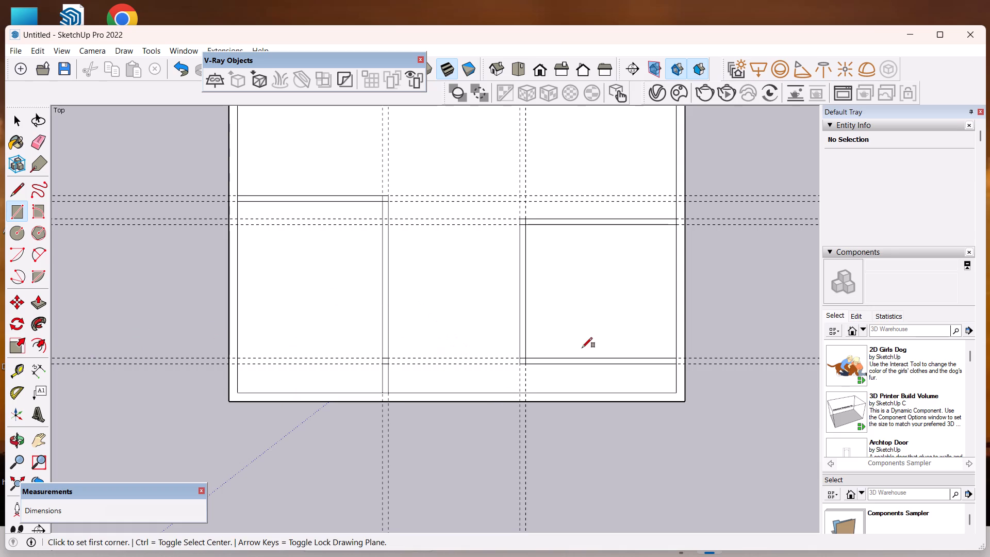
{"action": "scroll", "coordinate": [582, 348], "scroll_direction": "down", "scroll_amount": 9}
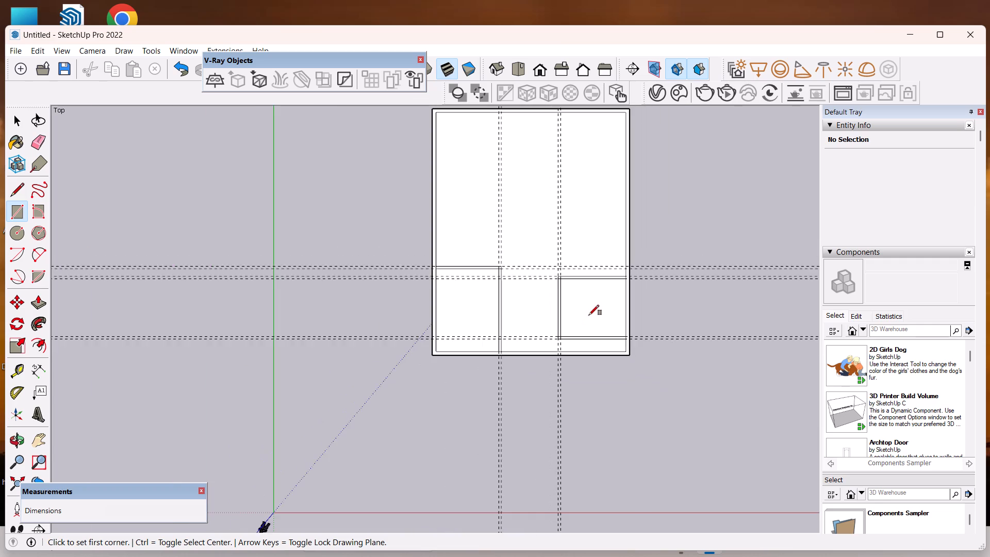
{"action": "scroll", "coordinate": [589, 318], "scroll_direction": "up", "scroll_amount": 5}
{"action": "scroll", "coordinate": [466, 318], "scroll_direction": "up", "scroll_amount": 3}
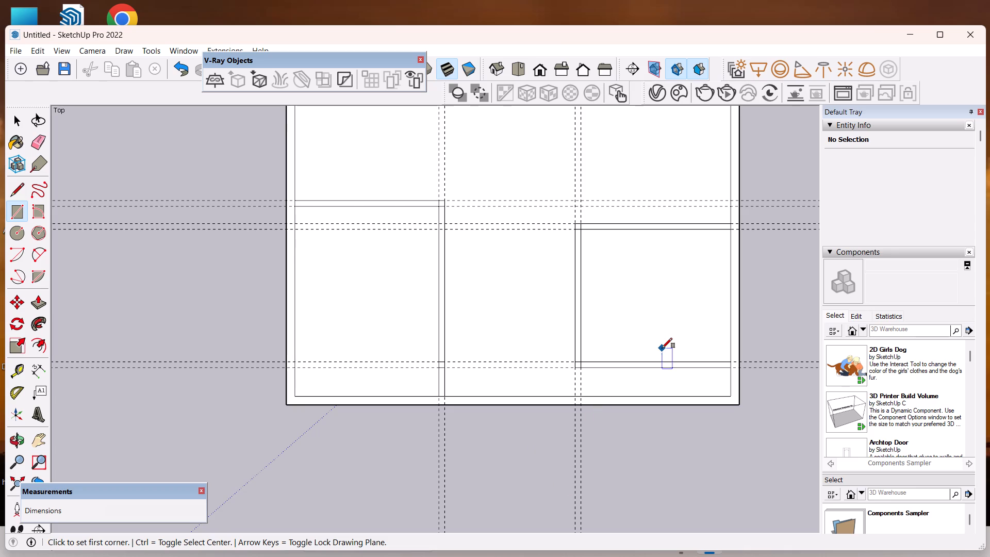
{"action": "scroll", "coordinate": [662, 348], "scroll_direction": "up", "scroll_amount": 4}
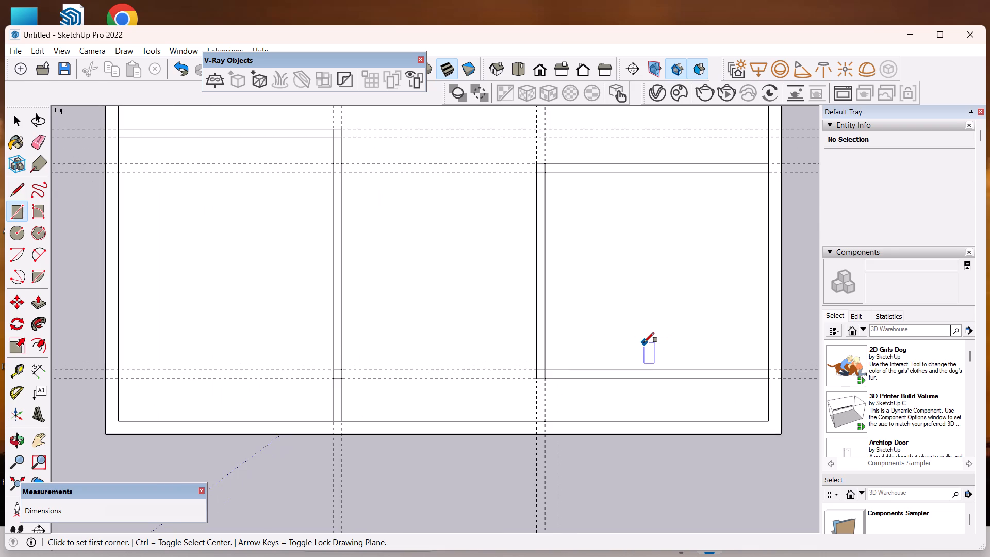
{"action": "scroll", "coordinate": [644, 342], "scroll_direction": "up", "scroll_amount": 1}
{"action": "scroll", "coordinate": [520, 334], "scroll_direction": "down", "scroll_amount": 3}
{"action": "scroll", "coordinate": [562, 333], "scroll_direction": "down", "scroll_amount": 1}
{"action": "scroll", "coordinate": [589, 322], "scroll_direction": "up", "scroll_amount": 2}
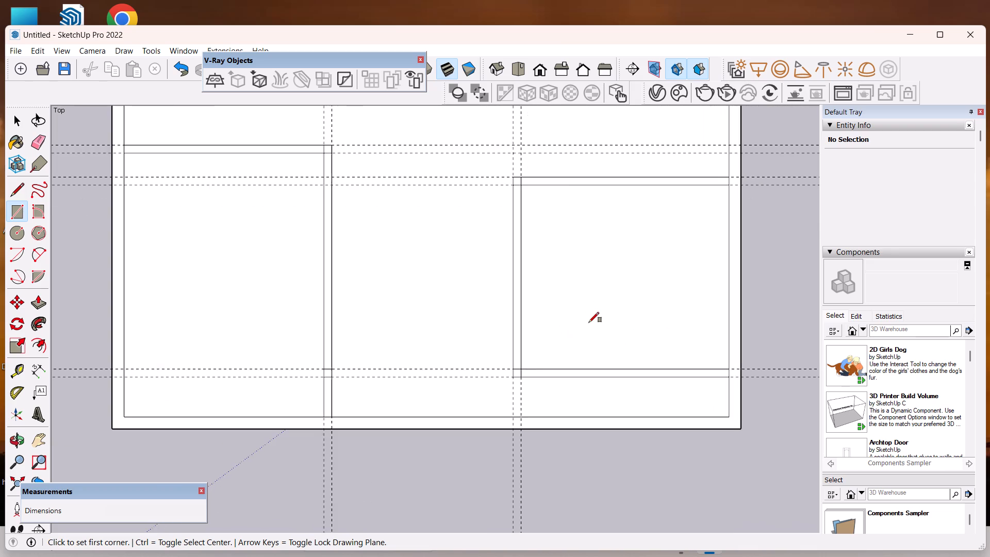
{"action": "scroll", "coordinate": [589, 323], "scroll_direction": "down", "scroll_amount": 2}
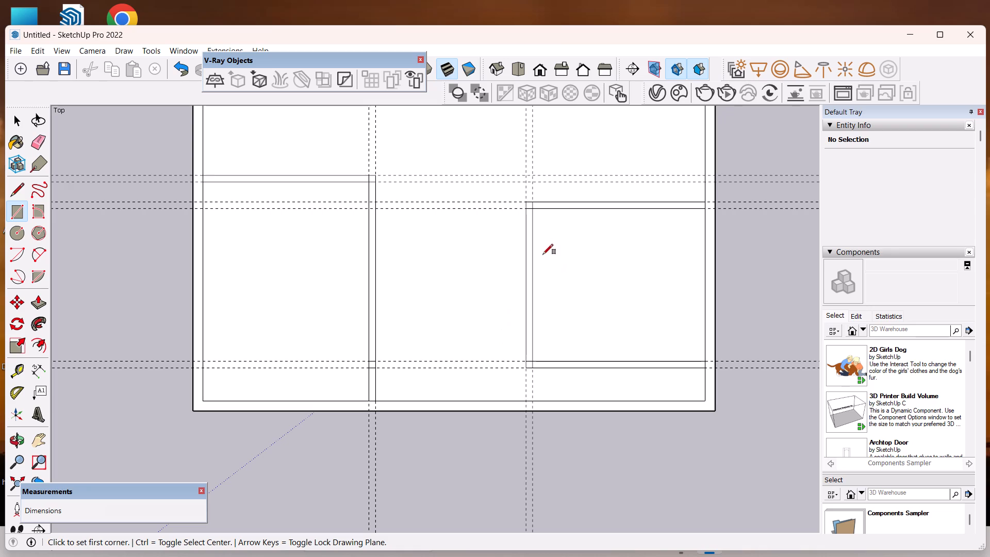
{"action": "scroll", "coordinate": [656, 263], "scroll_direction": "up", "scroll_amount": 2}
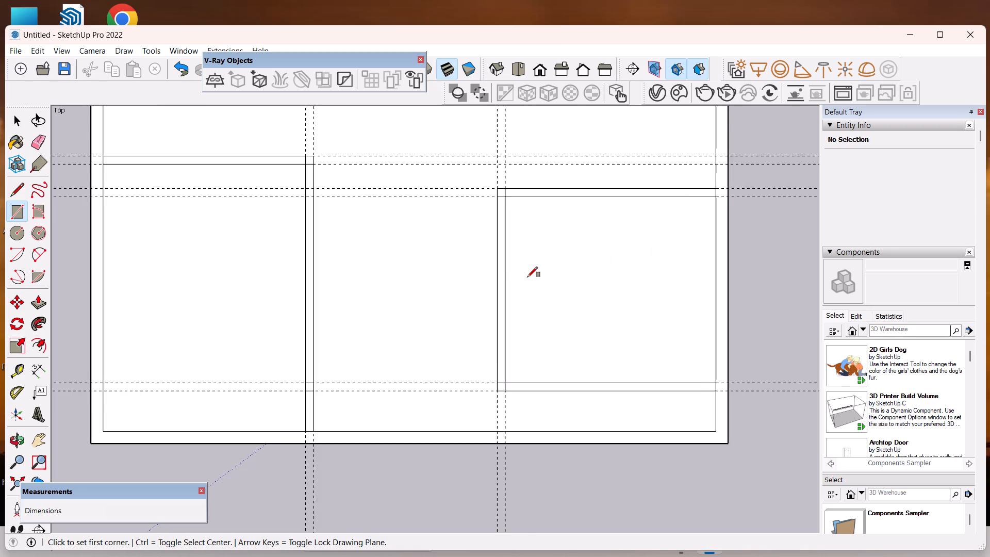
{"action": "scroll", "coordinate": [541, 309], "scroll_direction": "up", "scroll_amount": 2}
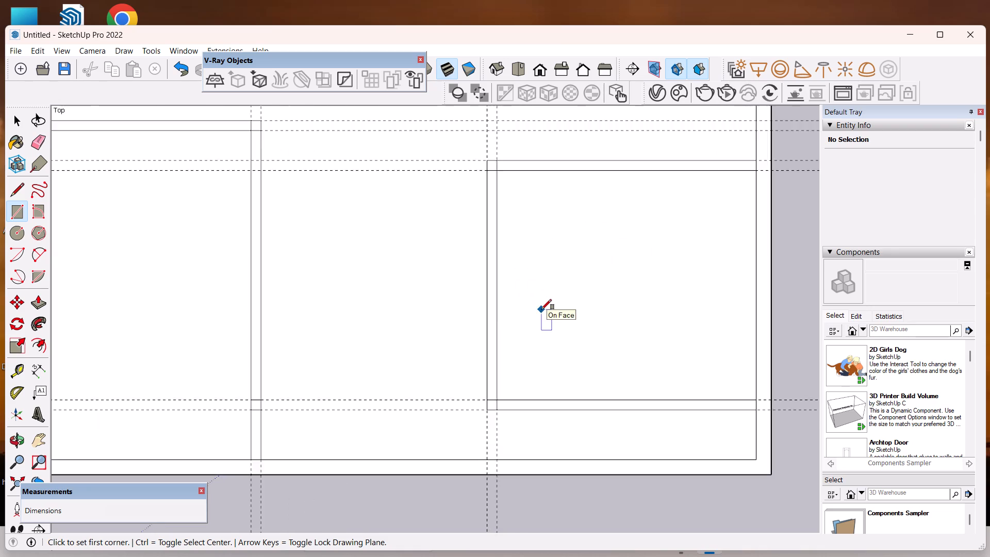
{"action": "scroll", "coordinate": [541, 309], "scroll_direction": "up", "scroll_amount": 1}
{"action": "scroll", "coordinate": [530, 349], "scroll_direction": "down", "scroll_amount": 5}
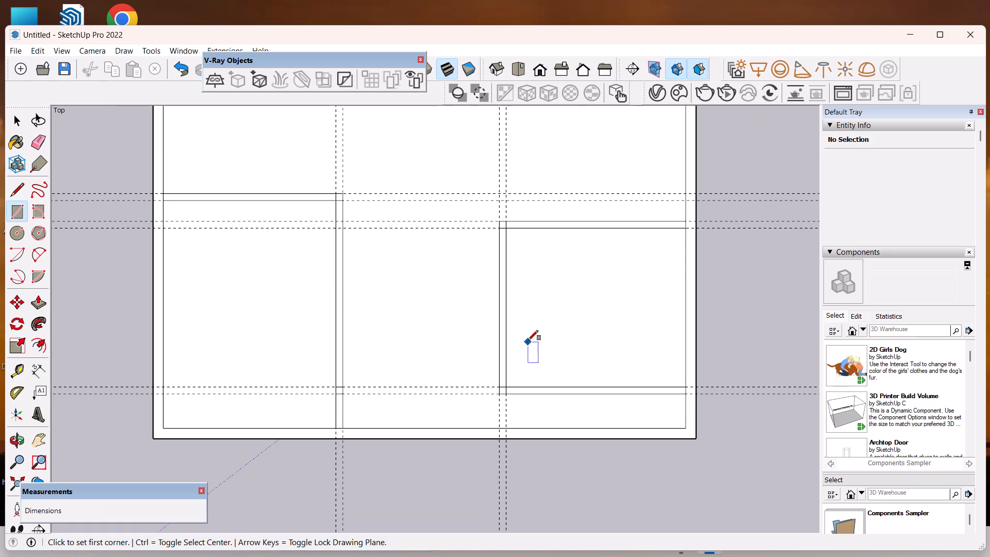
Draw an 11'4" by 6" horizontal wall rectangle along the lowest pair of guides, between the left-hand and right-hand vertical interior walls.
{"action": "scroll", "coordinate": [403, 394], "scroll_direction": "up", "scroll_amount": 2}
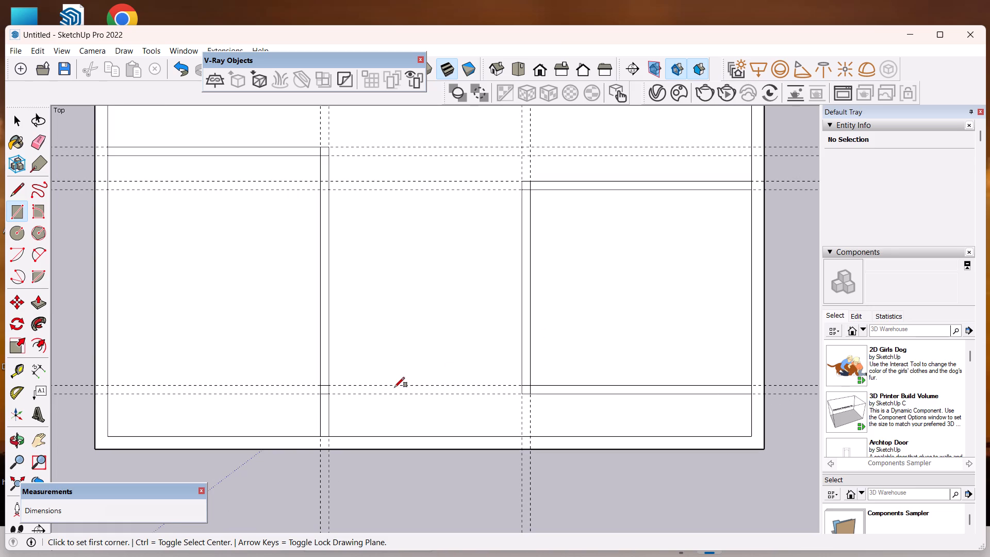
{"action": "scroll", "coordinate": [352, 376], "scroll_direction": "up", "scroll_amount": 5}
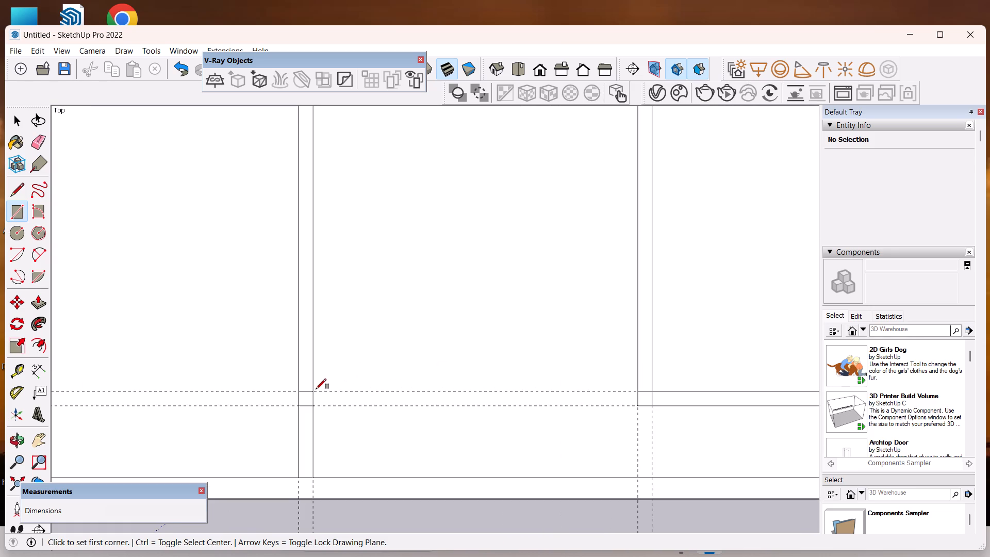
{"action": "left_click", "coordinate": [316, 389]}
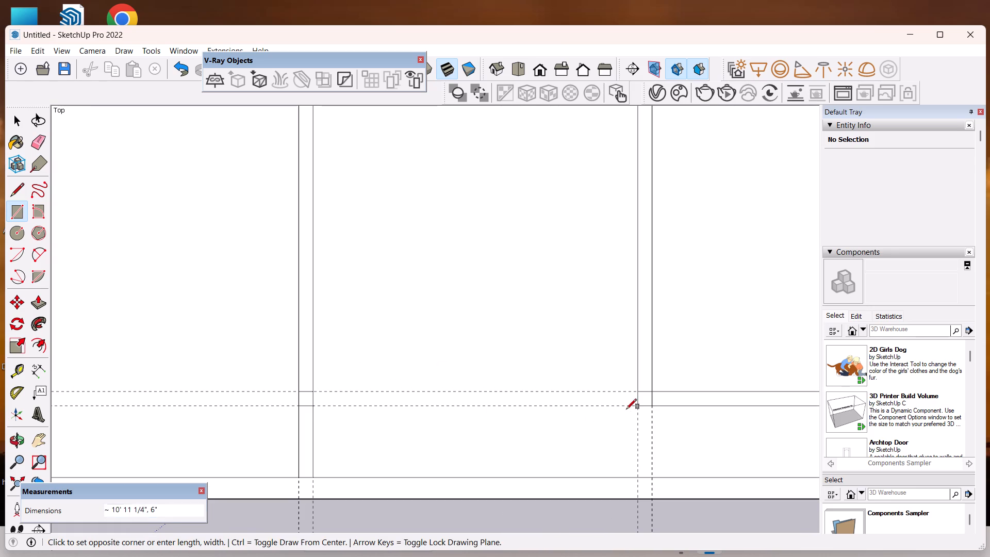
{"action": "left_click", "coordinate": [637, 407]}
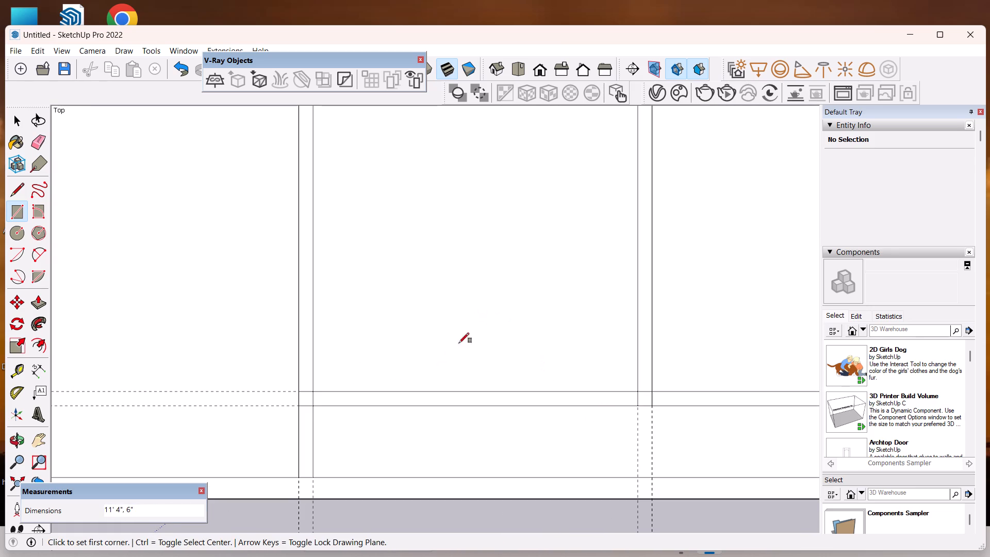
Hide all construction guides so only the floor plan's wall outlines are displayed.
{"action": "scroll", "coordinate": [447, 355], "scroll_direction": "down", "scroll_amount": 7}
{"action": "scroll", "coordinate": [463, 297], "scroll_direction": "down", "scroll_amount": 6}
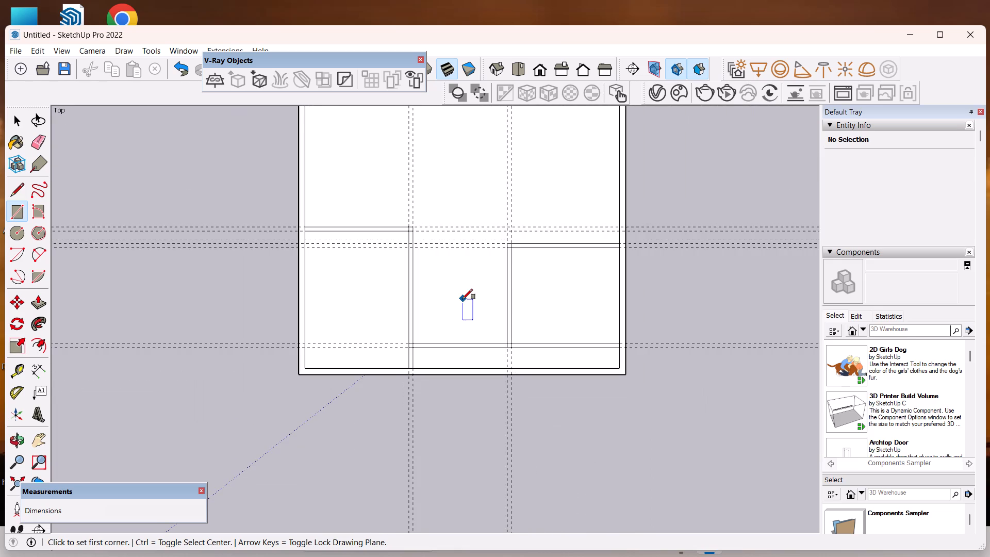
{"action": "scroll", "coordinate": [463, 305], "scroll_direction": "down", "scroll_amount": 7}
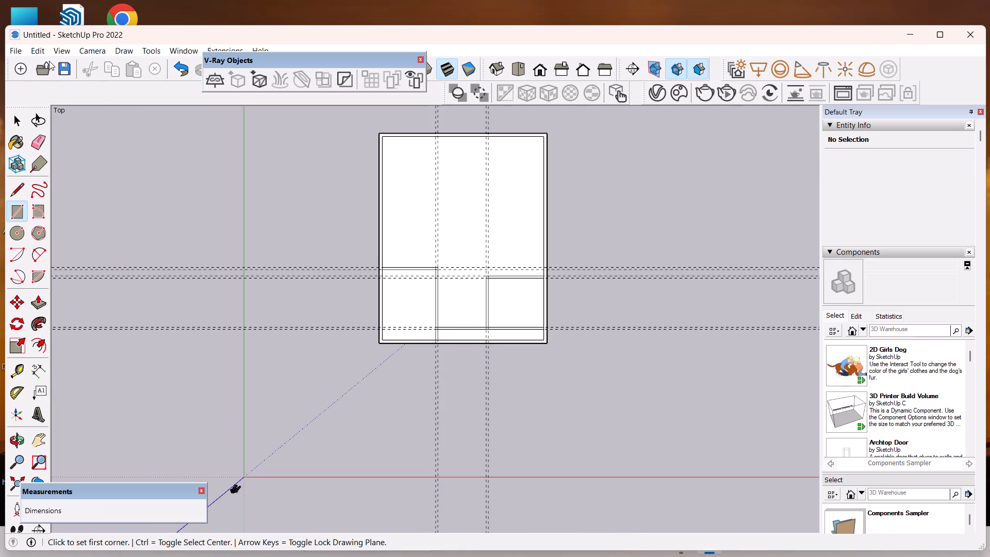
{"action": "left_click", "coordinate": [67, 52]}
{"action": "left_click", "coordinate": [87, 178]}
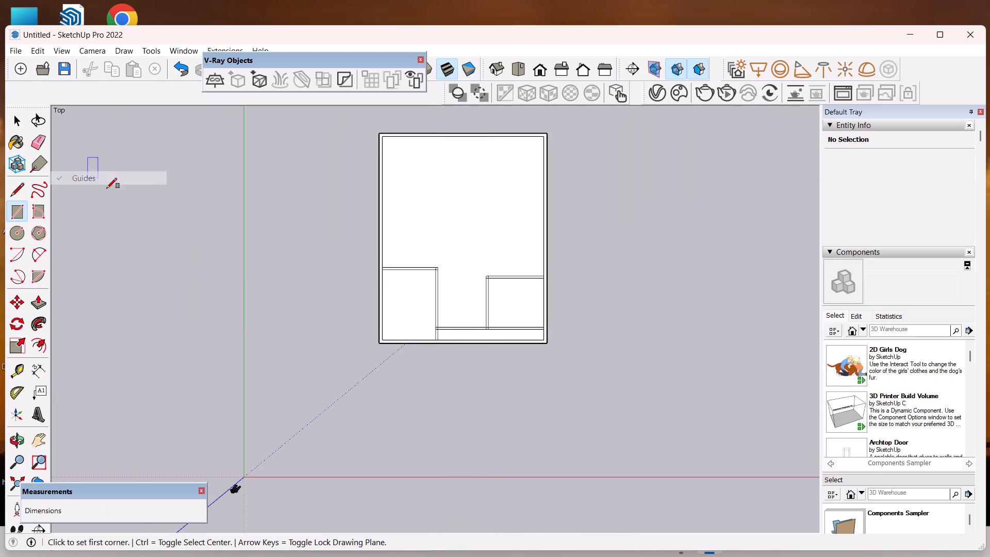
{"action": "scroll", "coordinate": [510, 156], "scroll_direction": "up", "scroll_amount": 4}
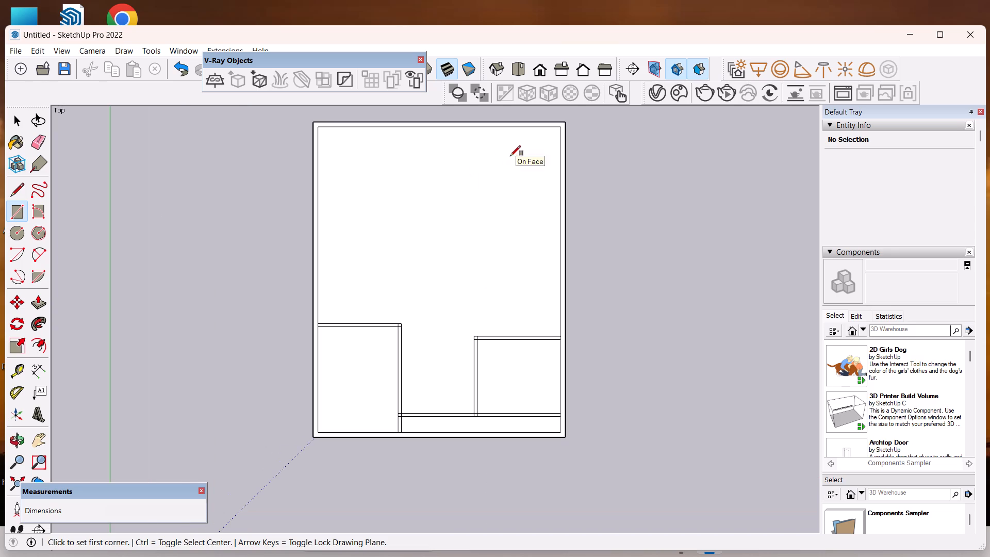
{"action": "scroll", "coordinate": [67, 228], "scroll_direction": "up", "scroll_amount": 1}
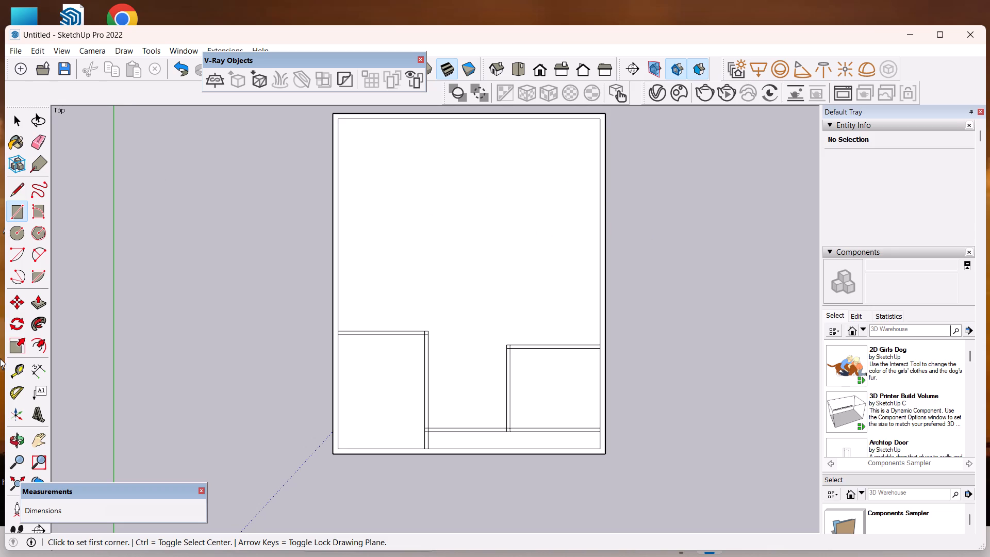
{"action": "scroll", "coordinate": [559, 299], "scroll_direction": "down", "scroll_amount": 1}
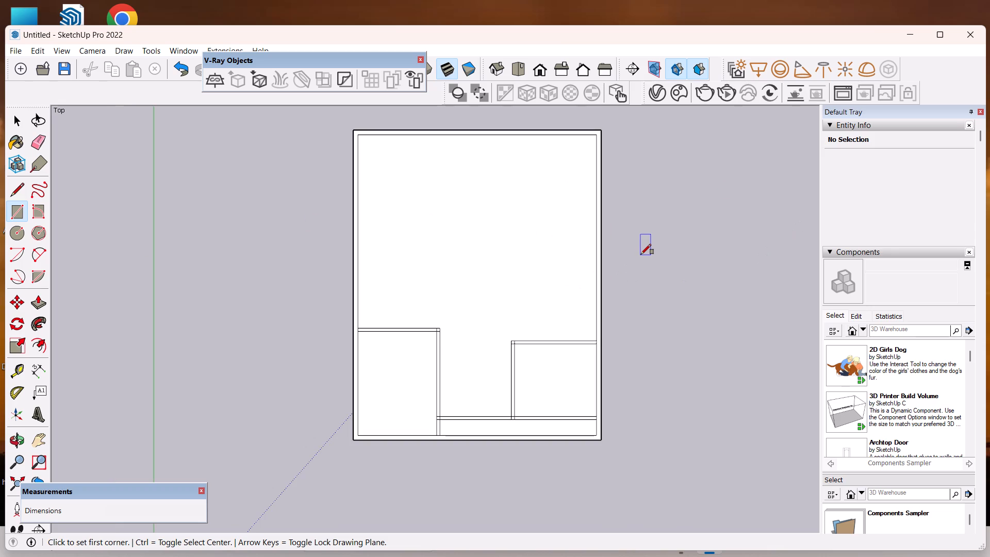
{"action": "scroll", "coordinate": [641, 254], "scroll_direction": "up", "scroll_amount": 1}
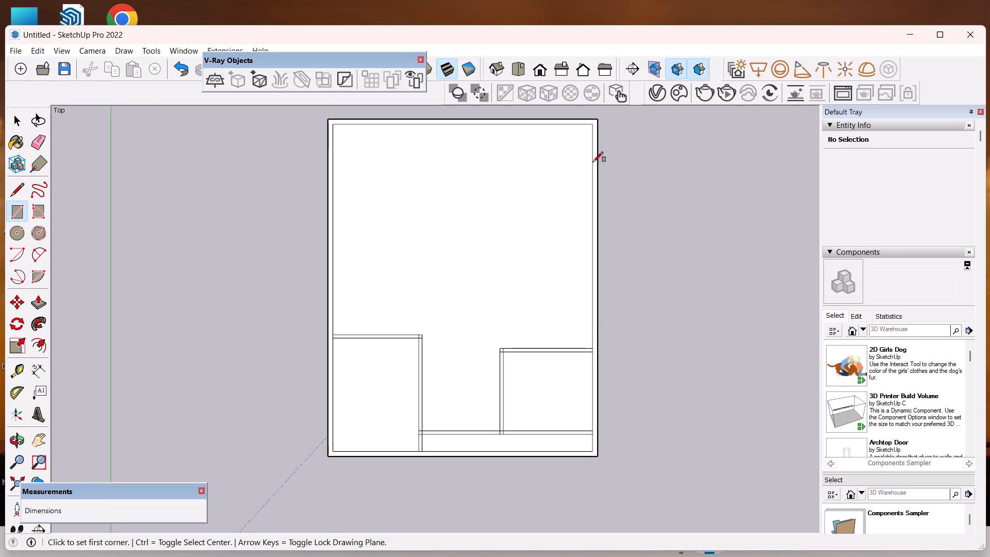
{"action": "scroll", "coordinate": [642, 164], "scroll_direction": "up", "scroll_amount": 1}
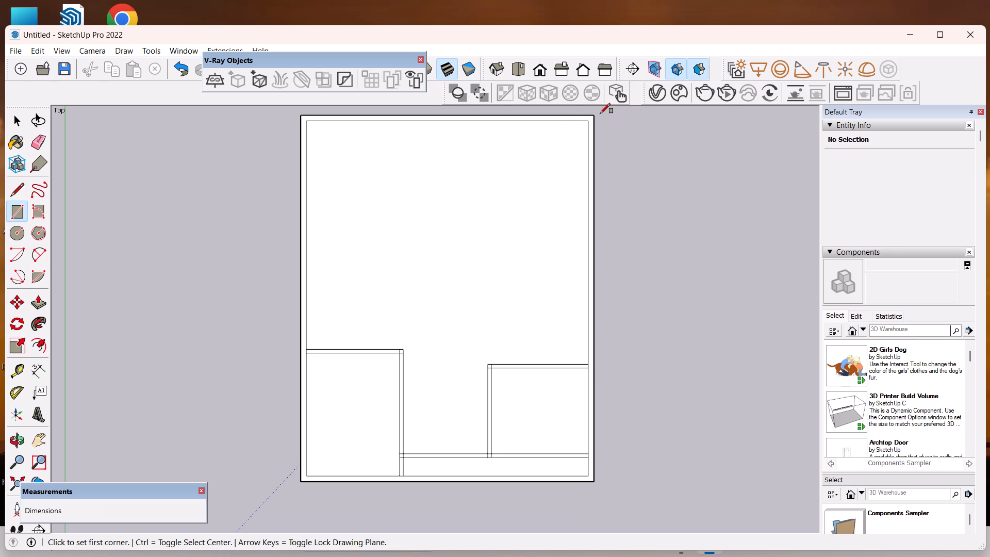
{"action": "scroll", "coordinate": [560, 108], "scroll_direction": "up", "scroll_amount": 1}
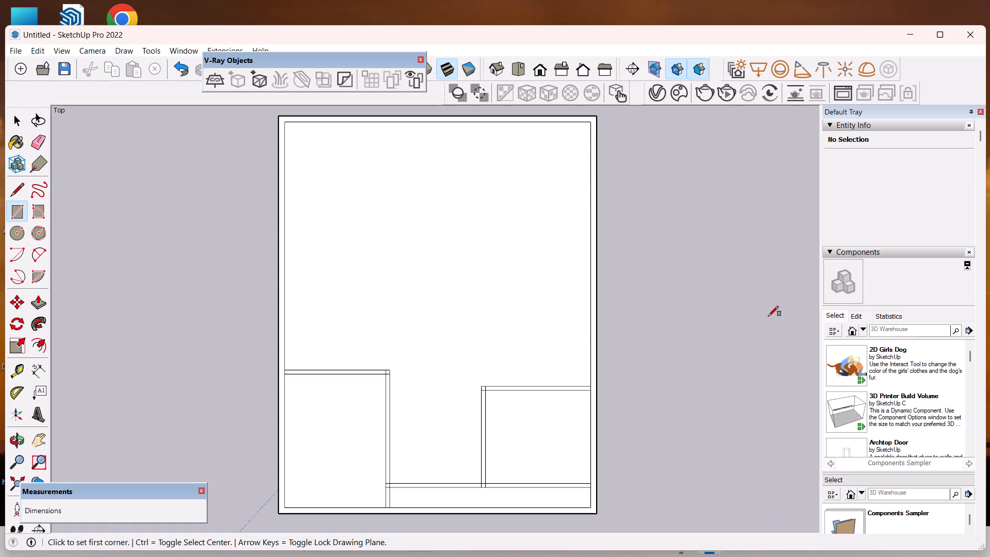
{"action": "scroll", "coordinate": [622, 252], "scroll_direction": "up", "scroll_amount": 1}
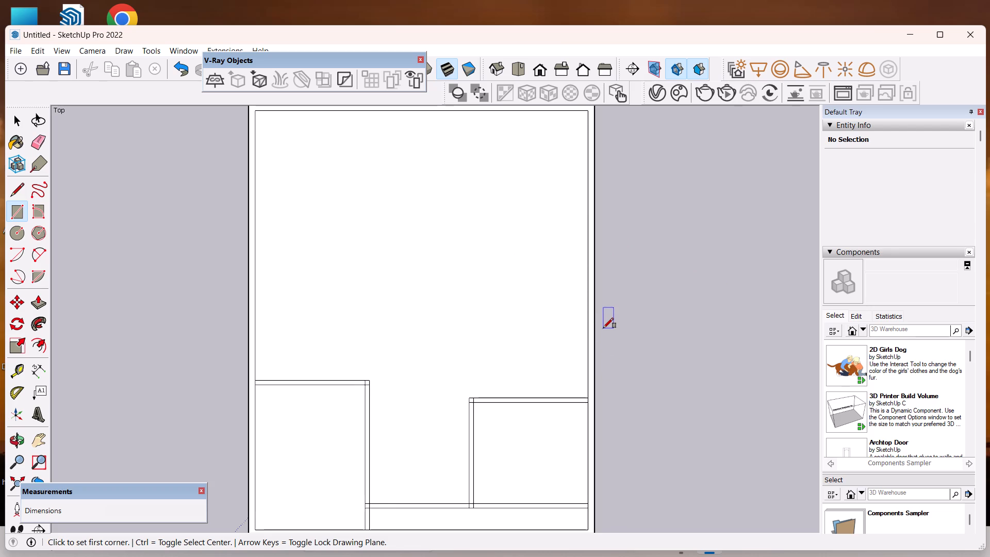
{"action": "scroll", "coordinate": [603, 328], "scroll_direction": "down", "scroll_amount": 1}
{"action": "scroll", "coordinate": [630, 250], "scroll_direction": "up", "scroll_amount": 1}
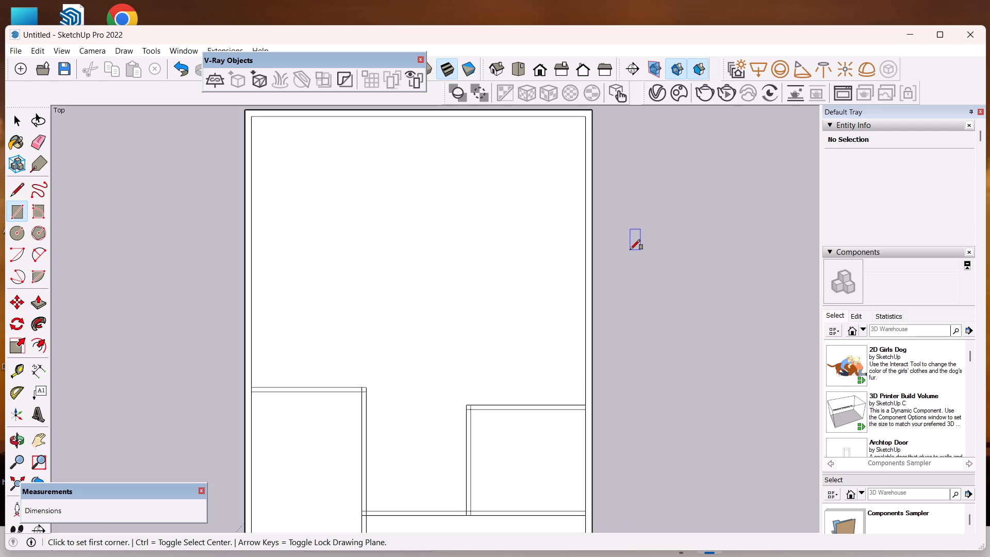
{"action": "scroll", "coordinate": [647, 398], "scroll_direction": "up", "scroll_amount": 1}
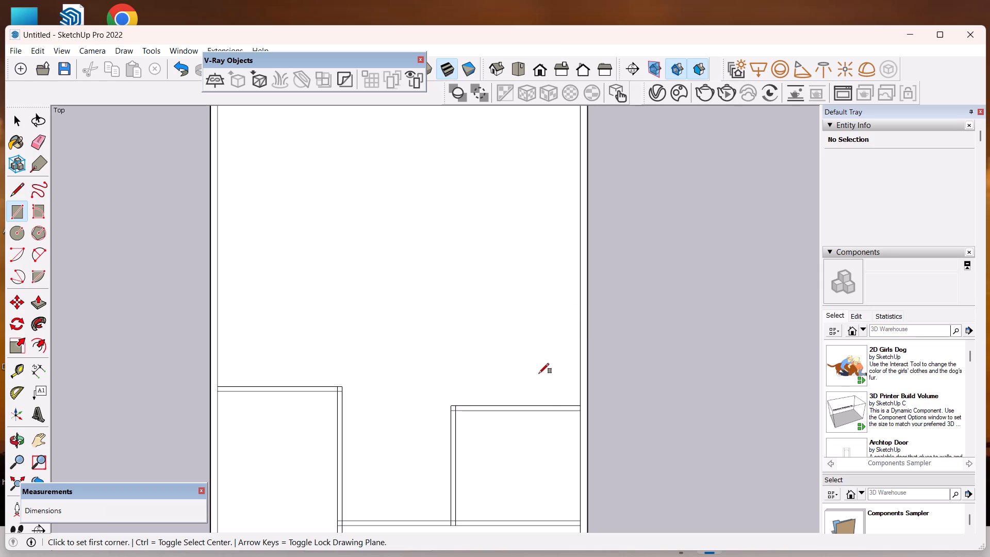
Add a vertical tape-measure guide along the inner edge of the right outer wall.
{"action": "scroll", "coordinate": [537, 417], "scroll_direction": "down", "scroll_amount": 3}
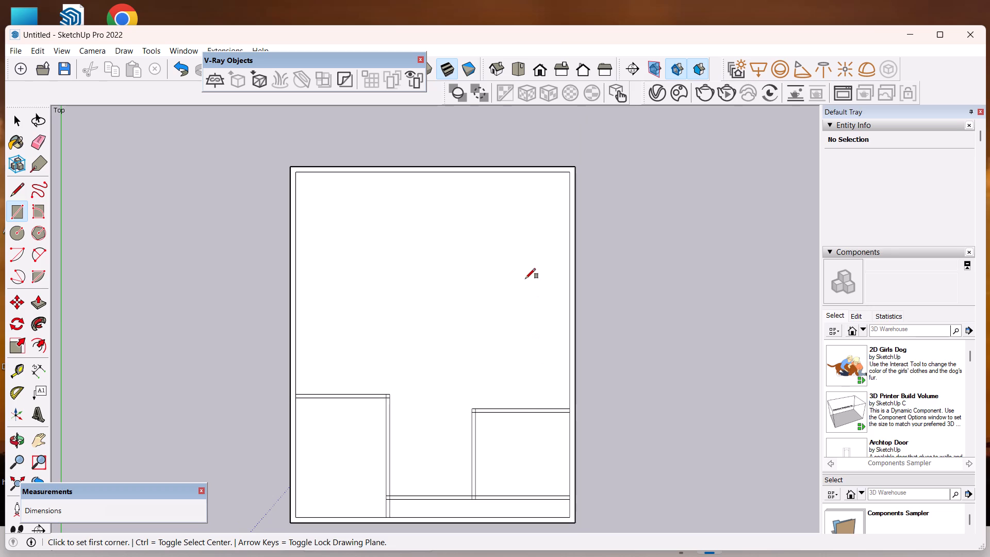
{"action": "left_click", "coordinate": [569, 196]}
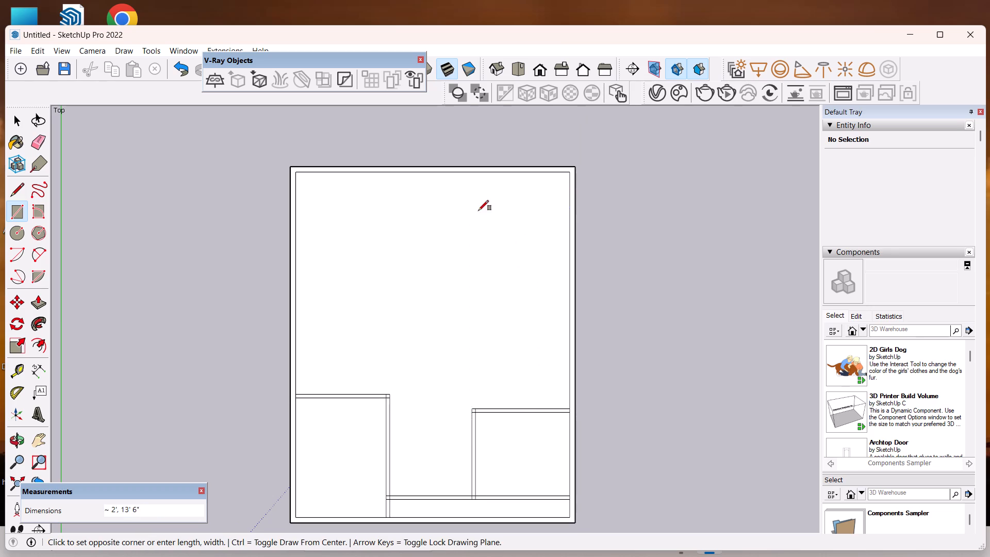
{"action": "key", "text": "space"}
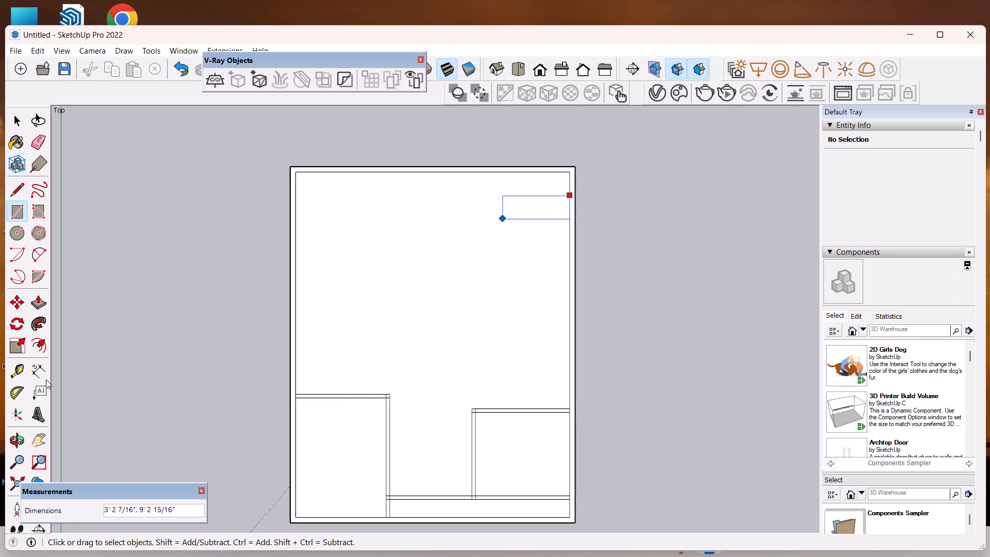
{"action": "left_click", "coordinate": [15, 367]}
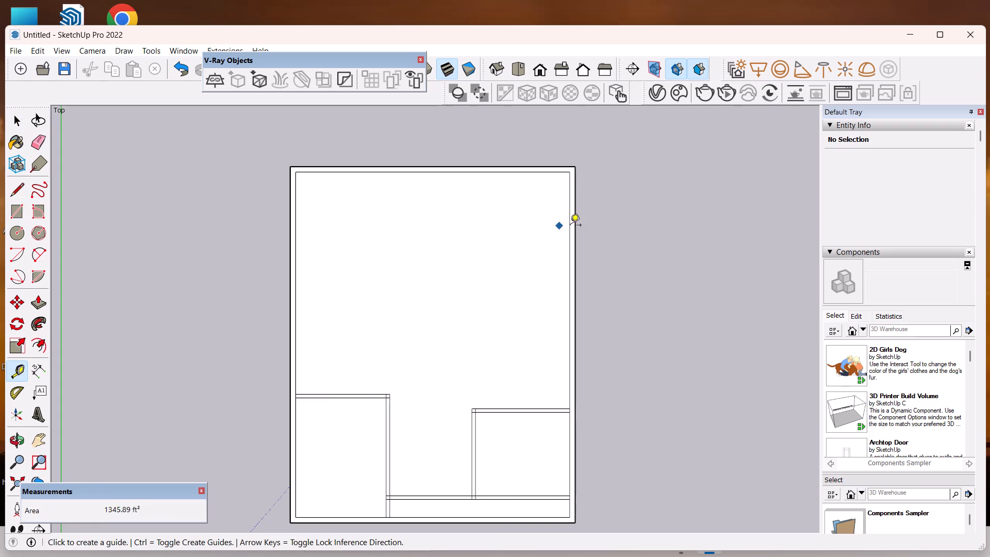
{"action": "double_click", "coordinate": [567, 225]}
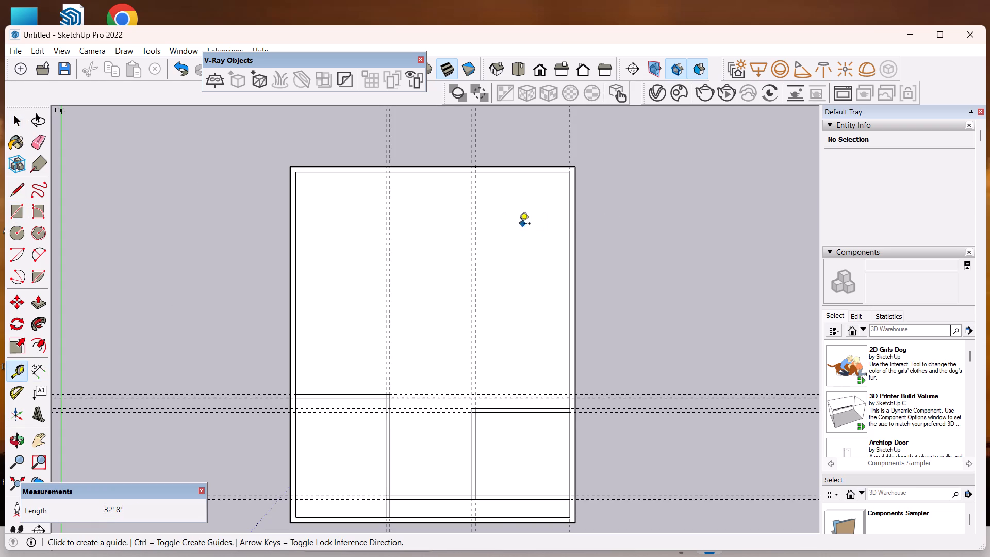
{"action": "key", "text": "space"}
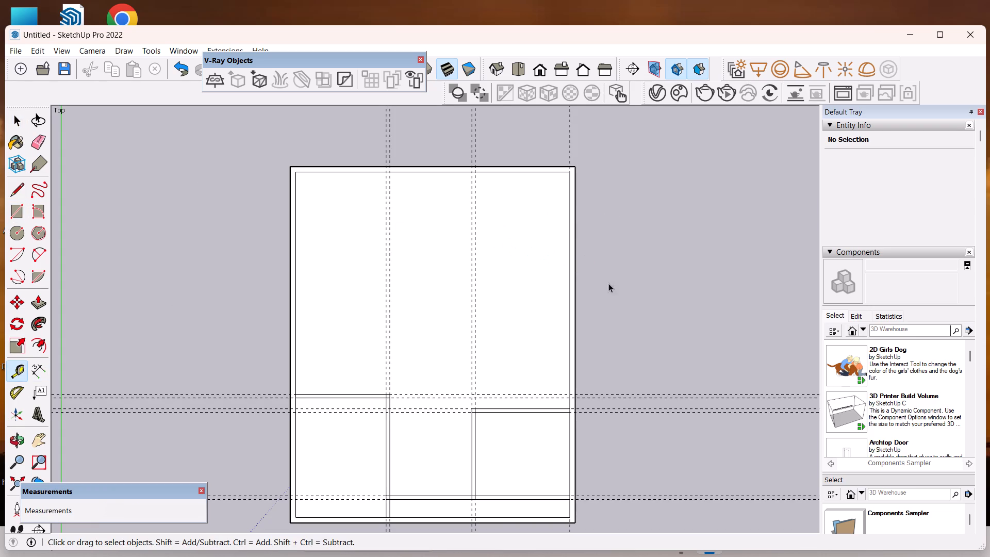
Turn off the display of the construction guides again.
{"action": "left_click", "coordinate": [70, 47]}
{"action": "left_click", "coordinate": [149, 187]}
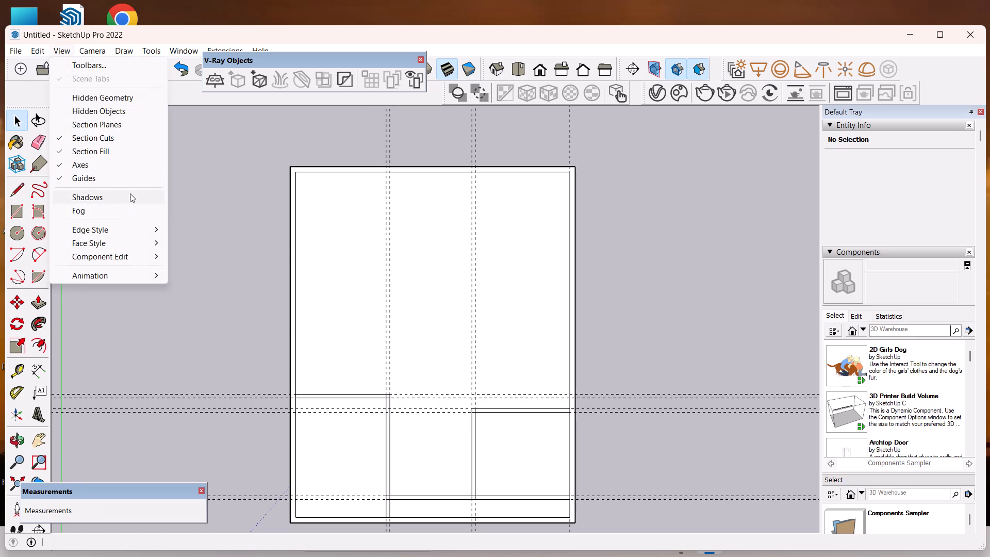
{"action": "left_click", "coordinate": [136, 181]}
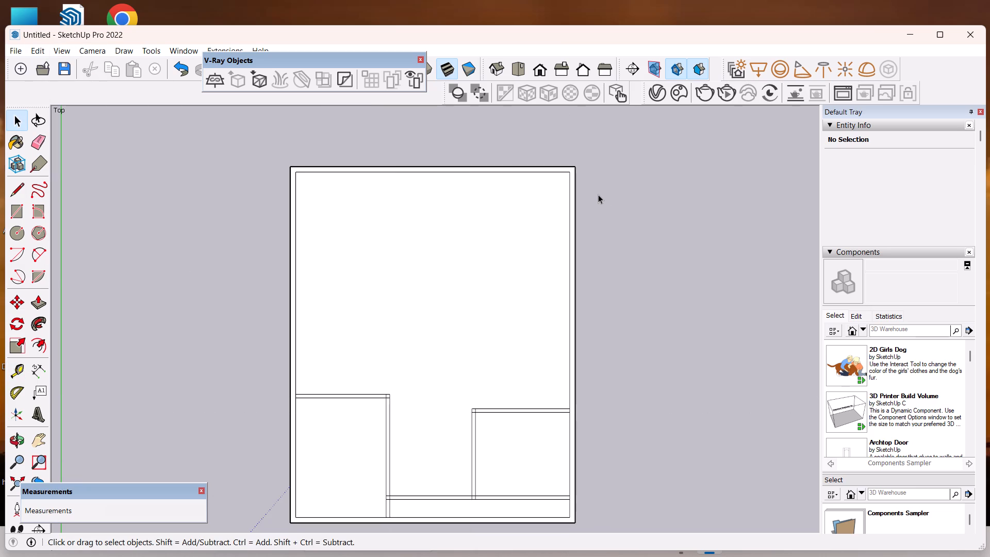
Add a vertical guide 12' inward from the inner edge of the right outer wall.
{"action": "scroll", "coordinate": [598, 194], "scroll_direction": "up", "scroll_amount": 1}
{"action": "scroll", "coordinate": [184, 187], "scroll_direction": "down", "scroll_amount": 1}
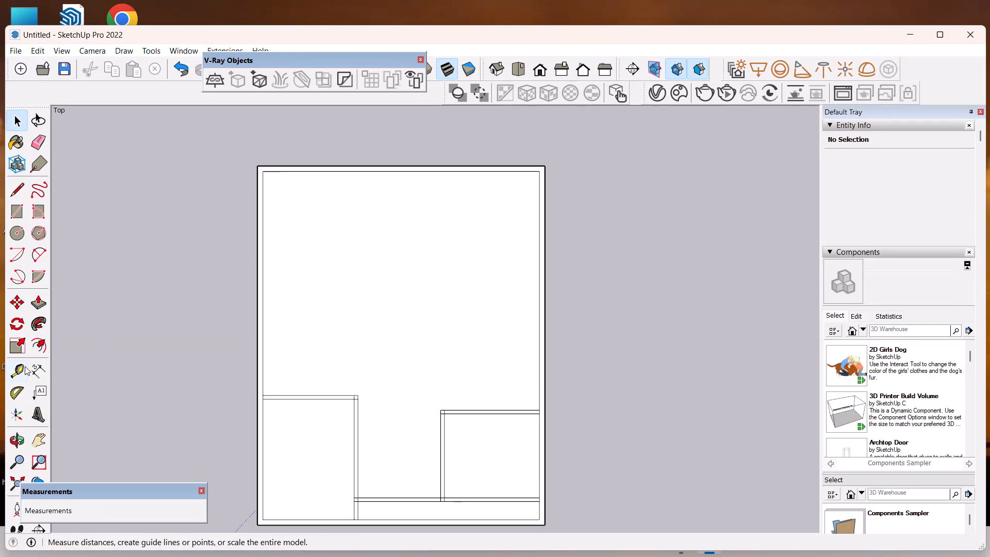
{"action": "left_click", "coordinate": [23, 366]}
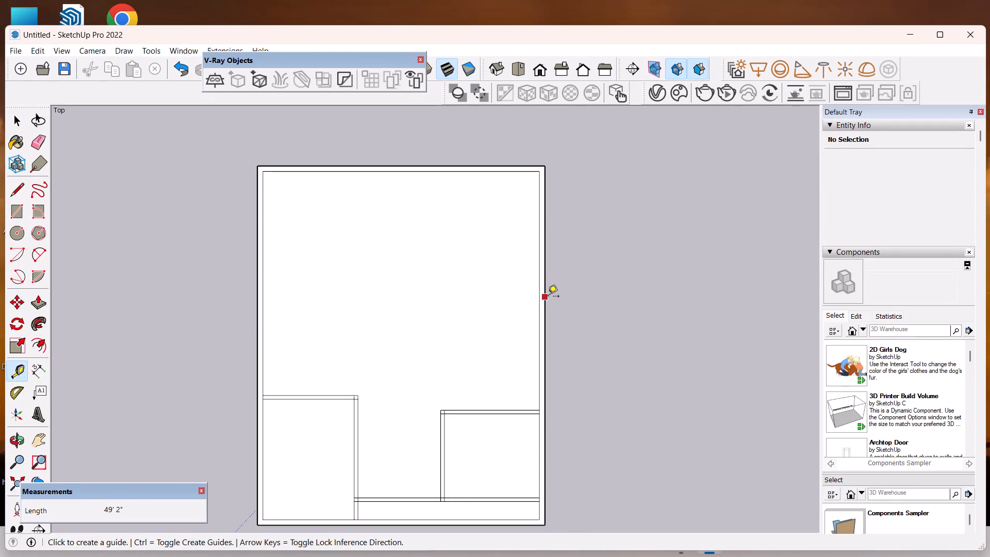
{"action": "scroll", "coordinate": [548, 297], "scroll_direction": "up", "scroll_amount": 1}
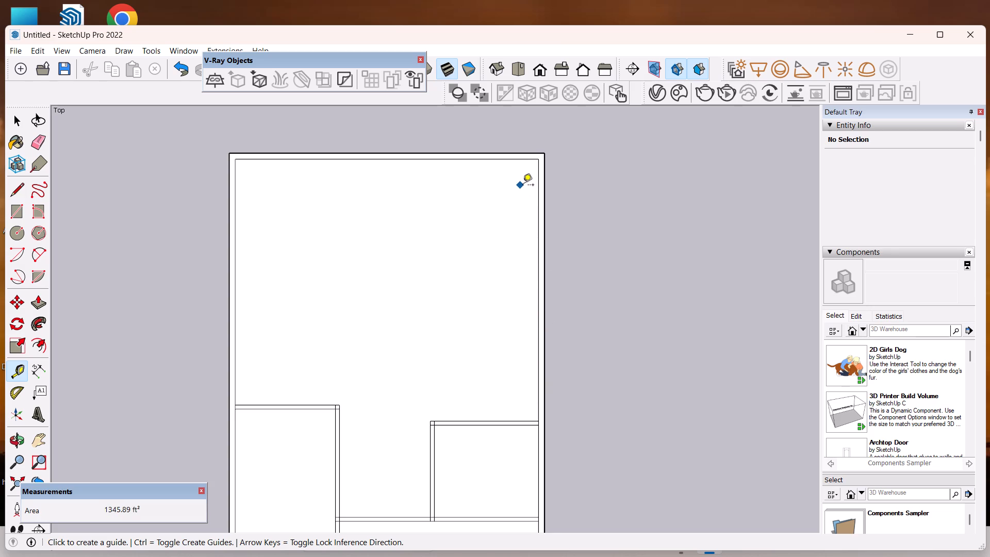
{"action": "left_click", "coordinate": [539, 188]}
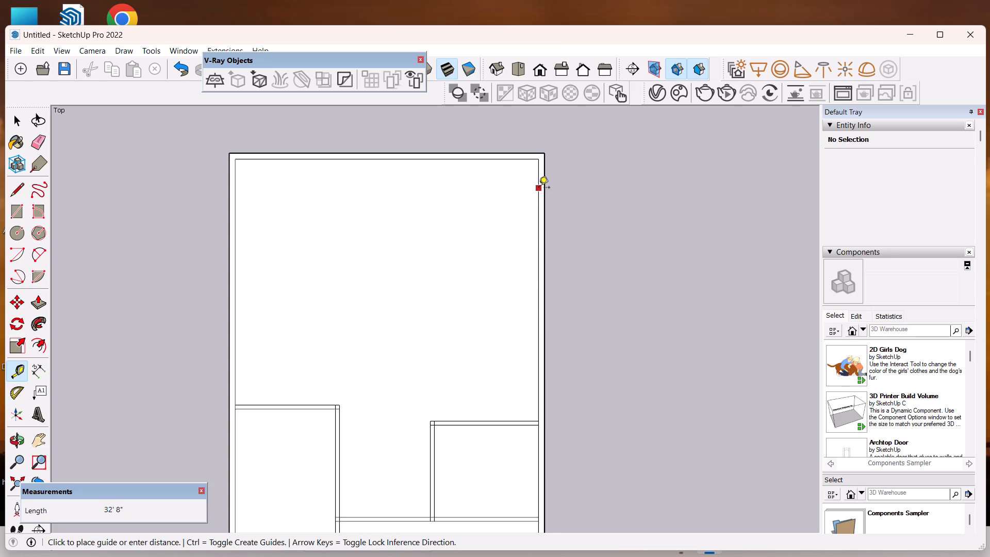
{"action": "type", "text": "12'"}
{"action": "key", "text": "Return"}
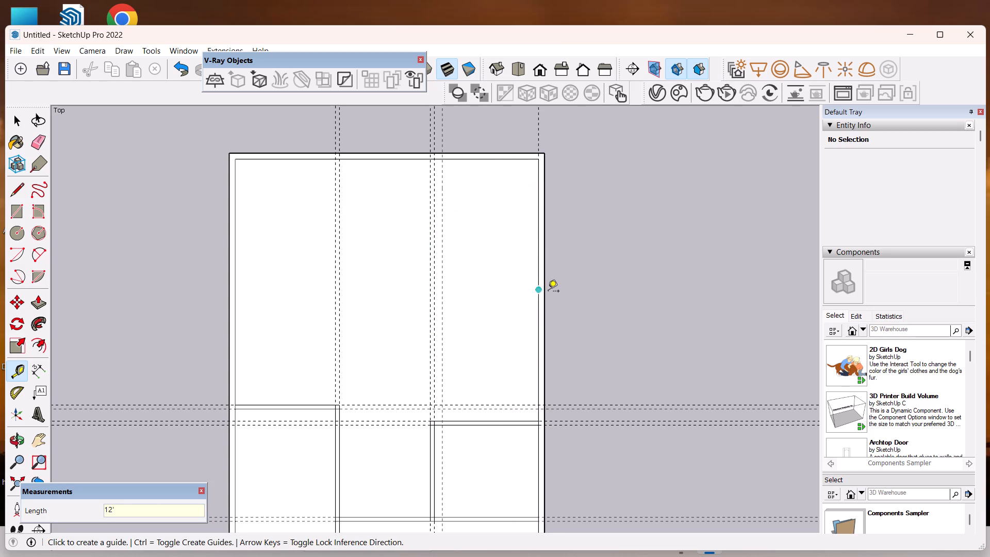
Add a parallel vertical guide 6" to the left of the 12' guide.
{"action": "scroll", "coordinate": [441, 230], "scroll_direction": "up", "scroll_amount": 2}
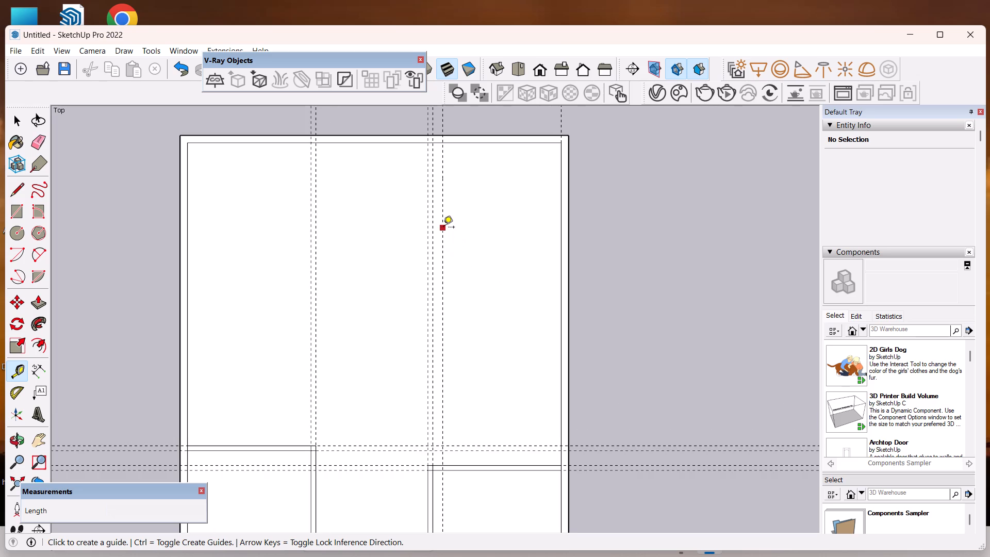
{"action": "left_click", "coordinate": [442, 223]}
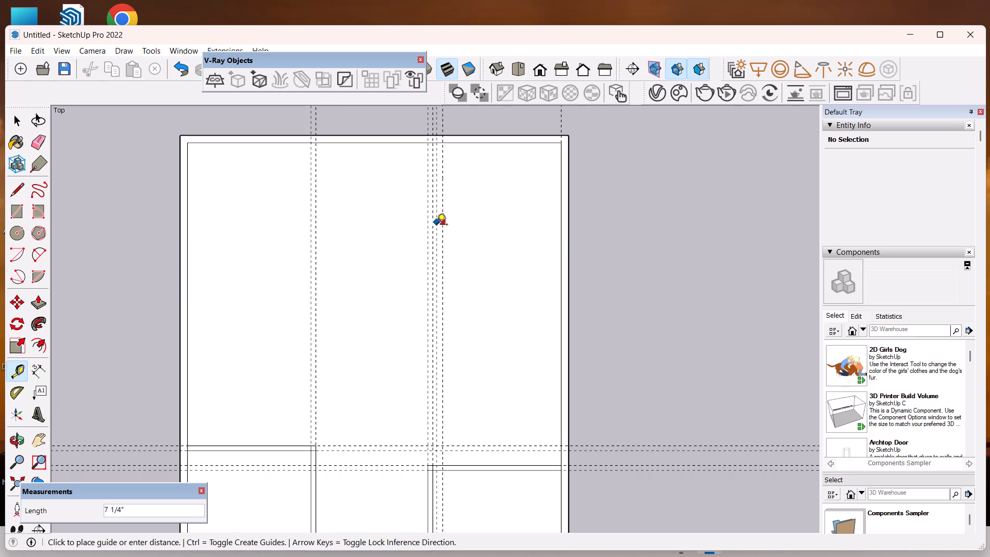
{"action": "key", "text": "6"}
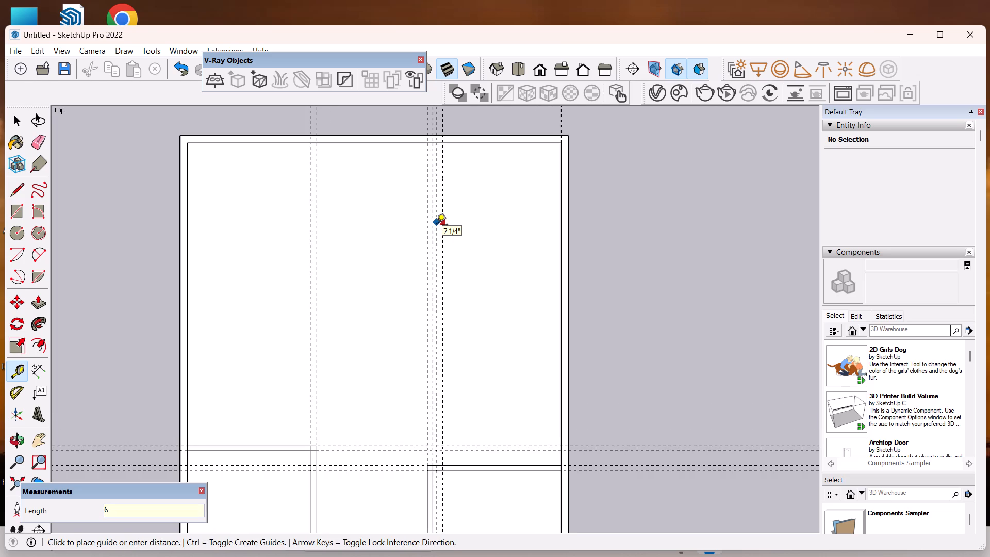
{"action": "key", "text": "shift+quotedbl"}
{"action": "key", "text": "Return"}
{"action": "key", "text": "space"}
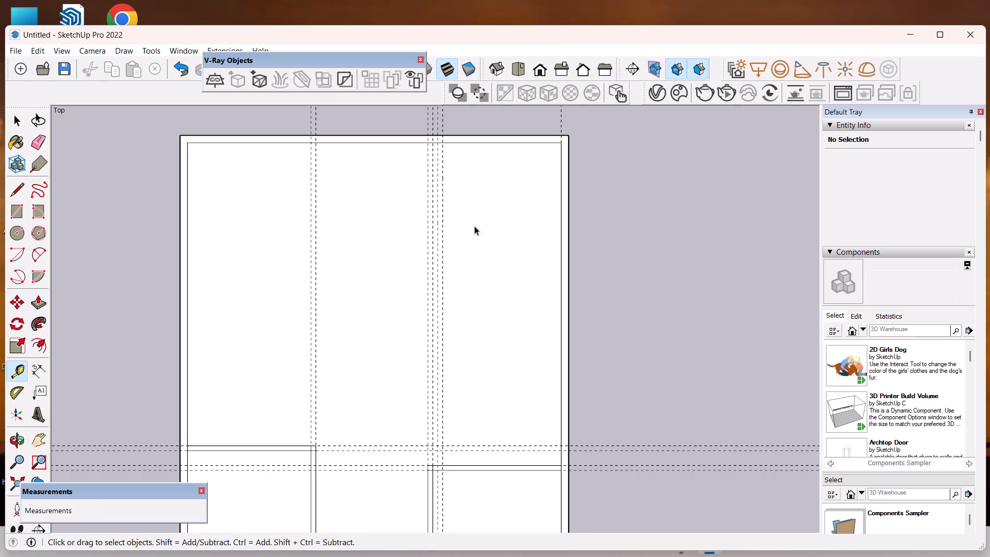
Erase all the horizontal construction guides crossing the floor plan.
{"action": "scroll", "coordinate": [480, 225], "scroll_direction": "up", "scroll_amount": 1}
{"action": "scroll", "coordinate": [473, 218], "scroll_direction": "down", "scroll_amount": 2}
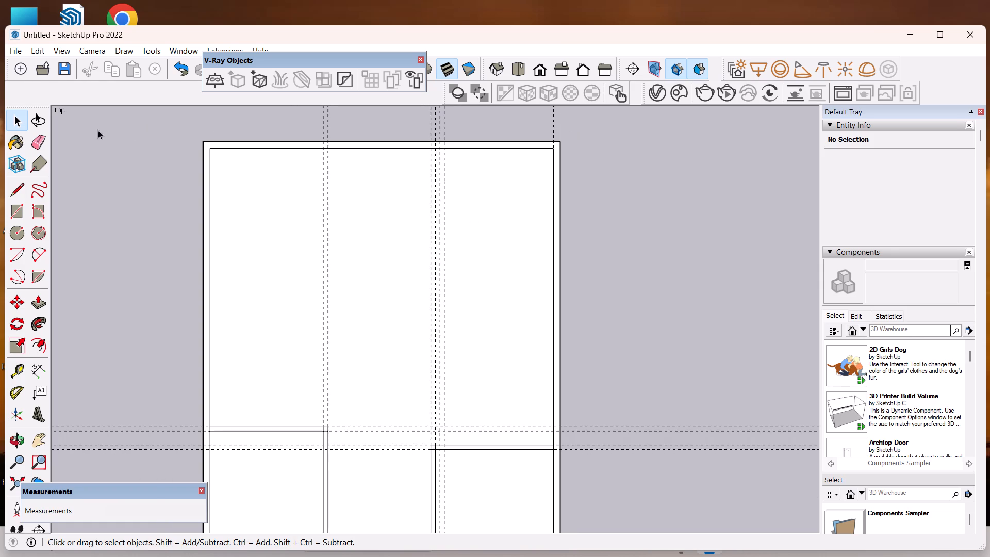
{"action": "left_click", "coordinate": [49, 137]}
{"action": "scroll", "coordinate": [222, 274], "scroll_direction": "down", "scroll_amount": 5}
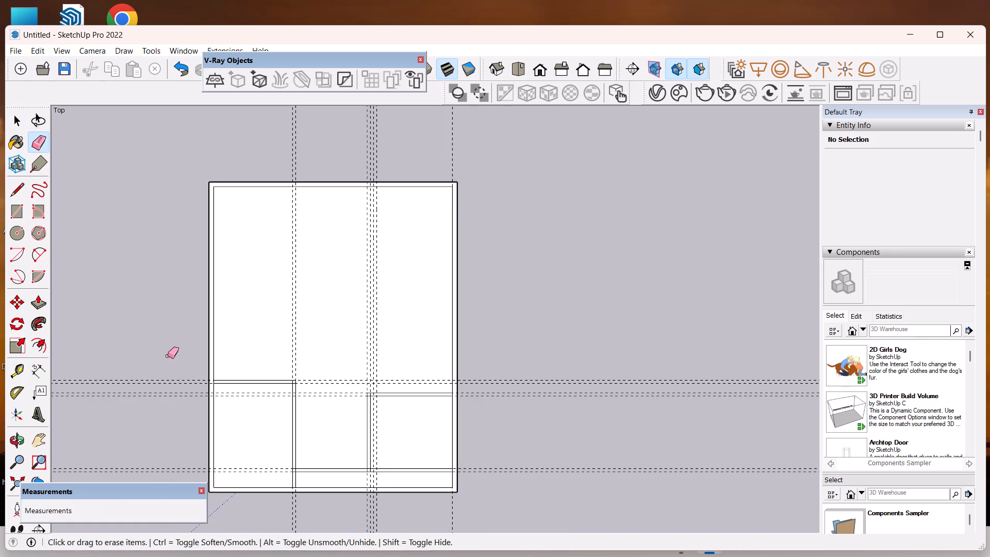
{"action": "left_click_drag", "start_coordinate": [161, 364], "coordinate": [176, 458]}
Erase the vertical guides along both vertical interior walls and along the right outer wall's inner edge, keeping the 6"-spaced pair 12' from that edge.
{"action": "scroll", "coordinate": [290, 311], "scroll_direction": "down", "scroll_amount": 5}
{"action": "scroll", "coordinate": [323, 318], "scroll_direction": "up", "scroll_amount": 1}
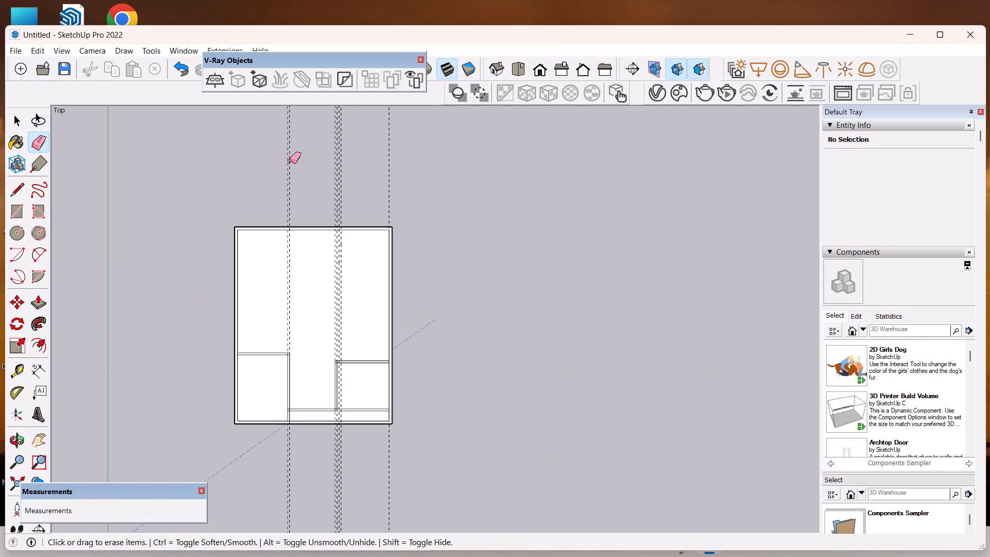
{"action": "left_click_drag", "start_coordinate": [286, 161], "coordinate": [263, 162]}
{"action": "left_click_drag", "start_coordinate": [292, 164], "coordinate": [285, 168]}
{"action": "scroll", "coordinate": [381, 175], "scroll_direction": "up", "scroll_amount": 6}
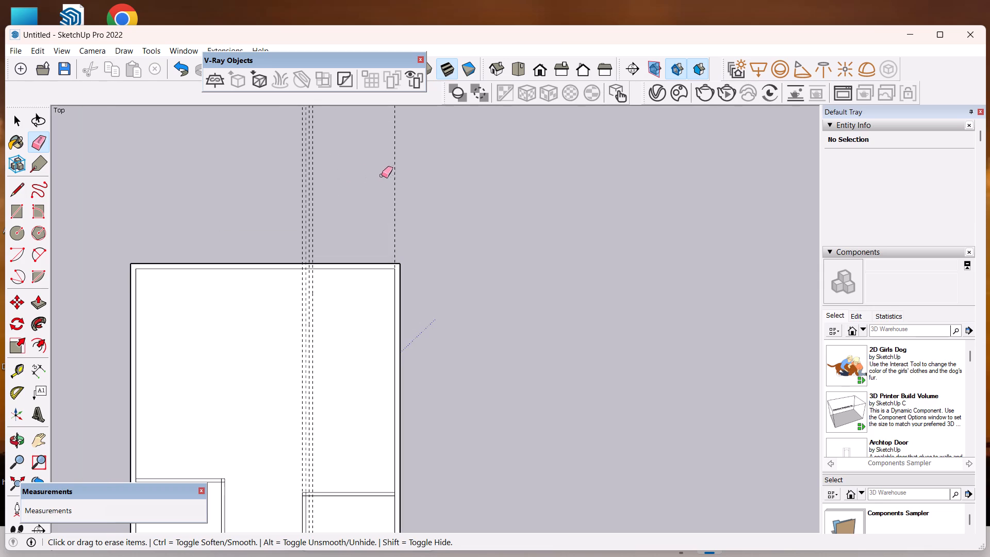
{"action": "left_click_drag", "start_coordinate": [388, 175], "coordinate": [409, 178]}
{"action": "scroll", "coordinate": [294, 221], "scroll_direction": "up", "scroll_amount": 14}
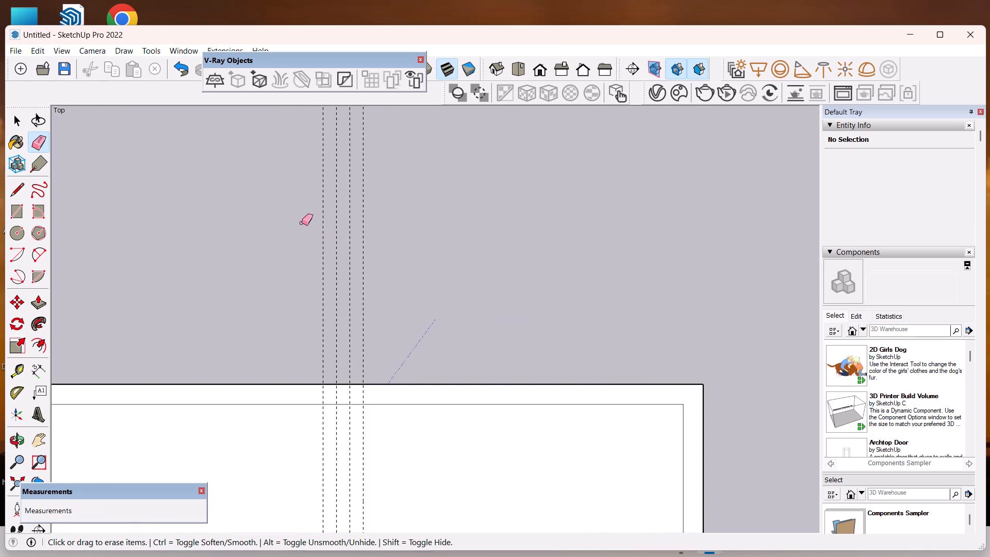
{"action": "scroll", "coordinate": [302, 223], "scroll_direction": "up", "scroll_amount": 1}
{"action": "left_click_drag", "start_coordinate": [343, 230], "coordinate": [311, 242]}
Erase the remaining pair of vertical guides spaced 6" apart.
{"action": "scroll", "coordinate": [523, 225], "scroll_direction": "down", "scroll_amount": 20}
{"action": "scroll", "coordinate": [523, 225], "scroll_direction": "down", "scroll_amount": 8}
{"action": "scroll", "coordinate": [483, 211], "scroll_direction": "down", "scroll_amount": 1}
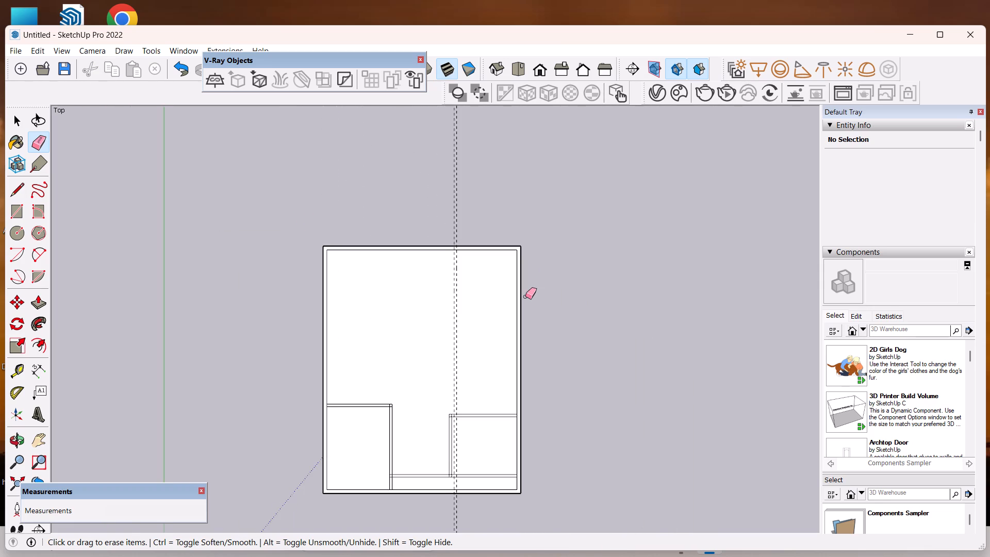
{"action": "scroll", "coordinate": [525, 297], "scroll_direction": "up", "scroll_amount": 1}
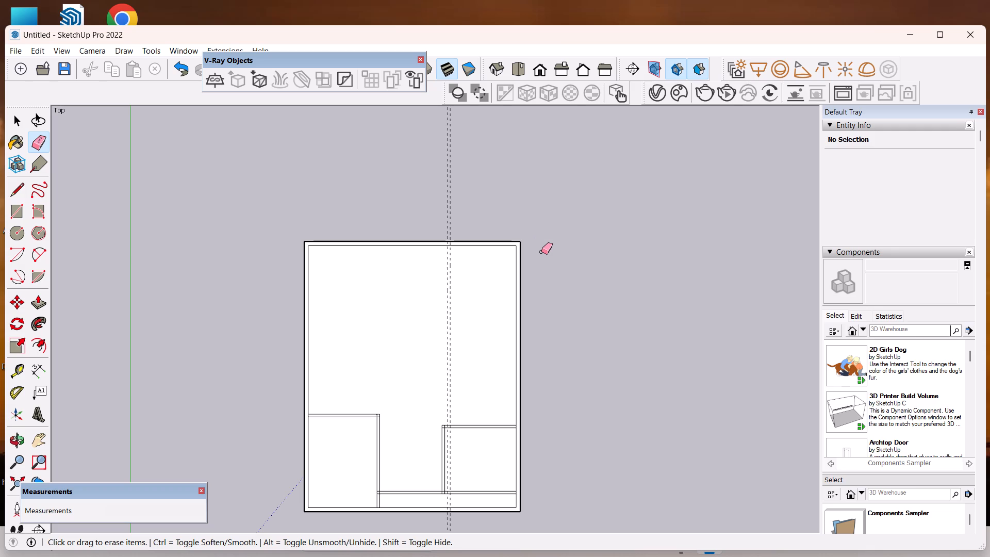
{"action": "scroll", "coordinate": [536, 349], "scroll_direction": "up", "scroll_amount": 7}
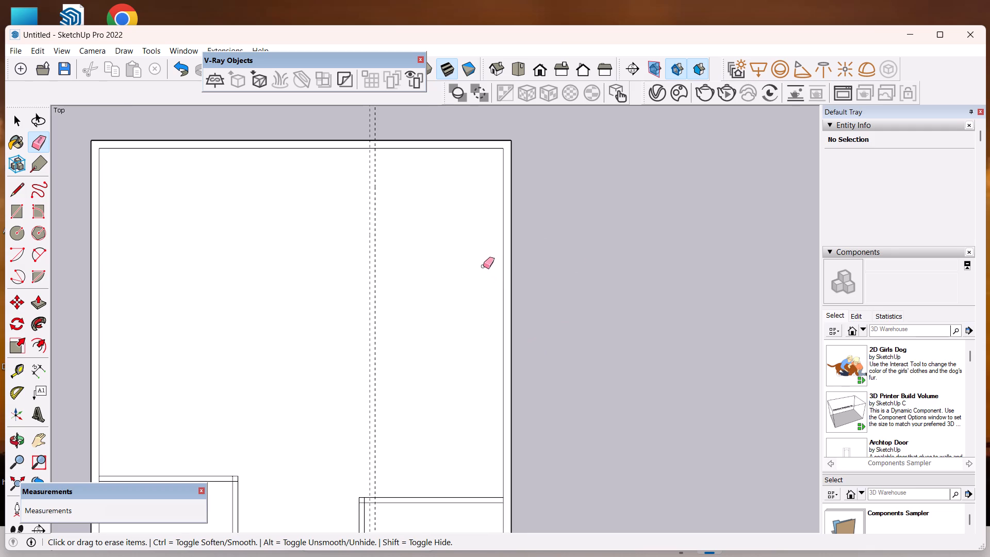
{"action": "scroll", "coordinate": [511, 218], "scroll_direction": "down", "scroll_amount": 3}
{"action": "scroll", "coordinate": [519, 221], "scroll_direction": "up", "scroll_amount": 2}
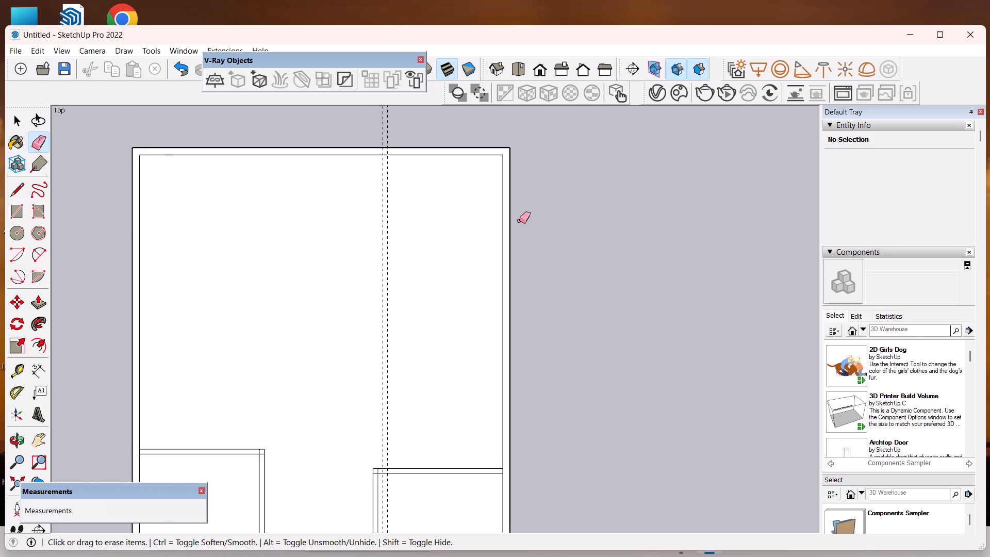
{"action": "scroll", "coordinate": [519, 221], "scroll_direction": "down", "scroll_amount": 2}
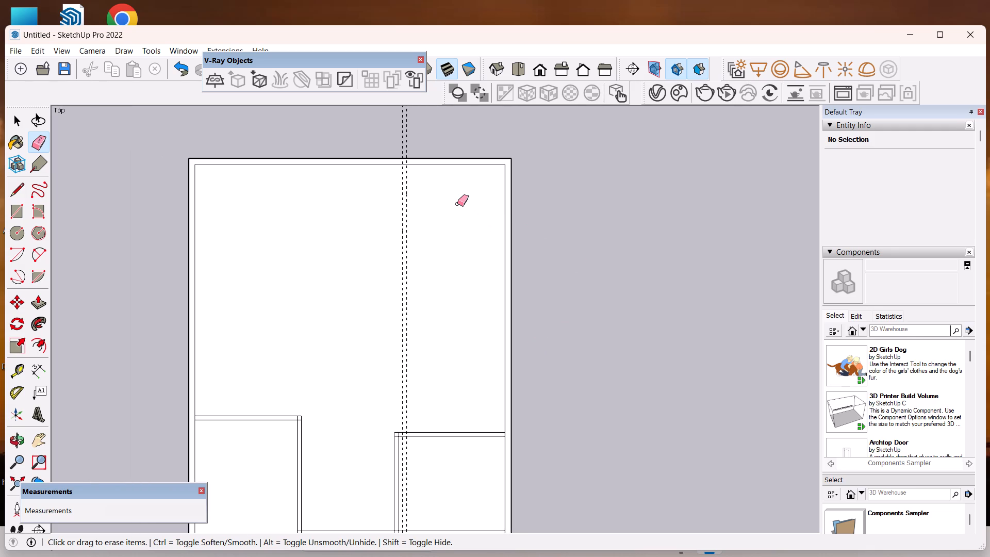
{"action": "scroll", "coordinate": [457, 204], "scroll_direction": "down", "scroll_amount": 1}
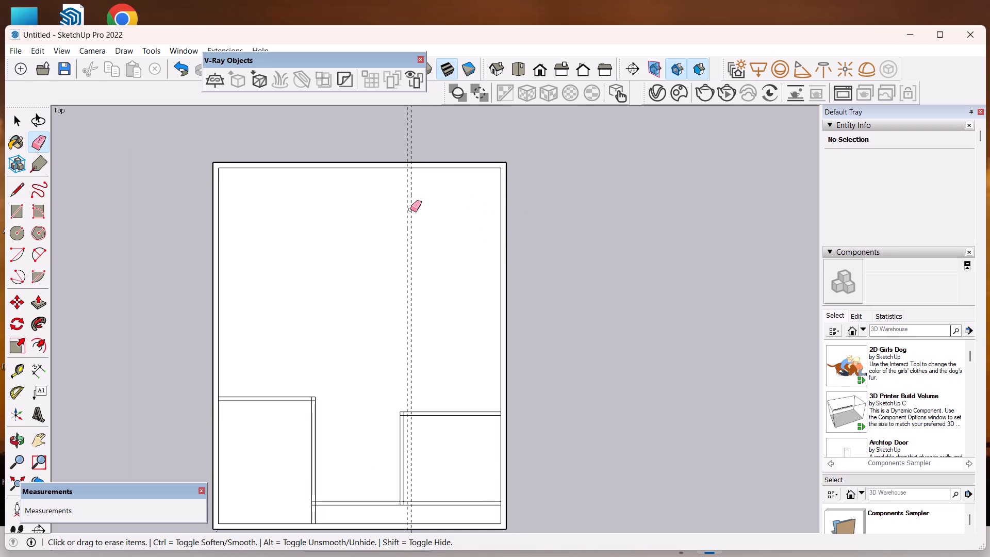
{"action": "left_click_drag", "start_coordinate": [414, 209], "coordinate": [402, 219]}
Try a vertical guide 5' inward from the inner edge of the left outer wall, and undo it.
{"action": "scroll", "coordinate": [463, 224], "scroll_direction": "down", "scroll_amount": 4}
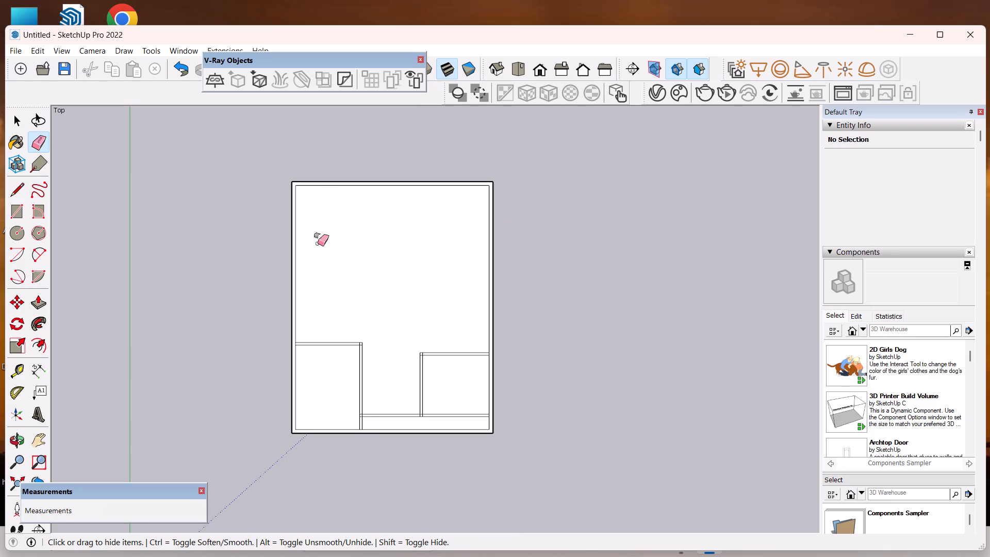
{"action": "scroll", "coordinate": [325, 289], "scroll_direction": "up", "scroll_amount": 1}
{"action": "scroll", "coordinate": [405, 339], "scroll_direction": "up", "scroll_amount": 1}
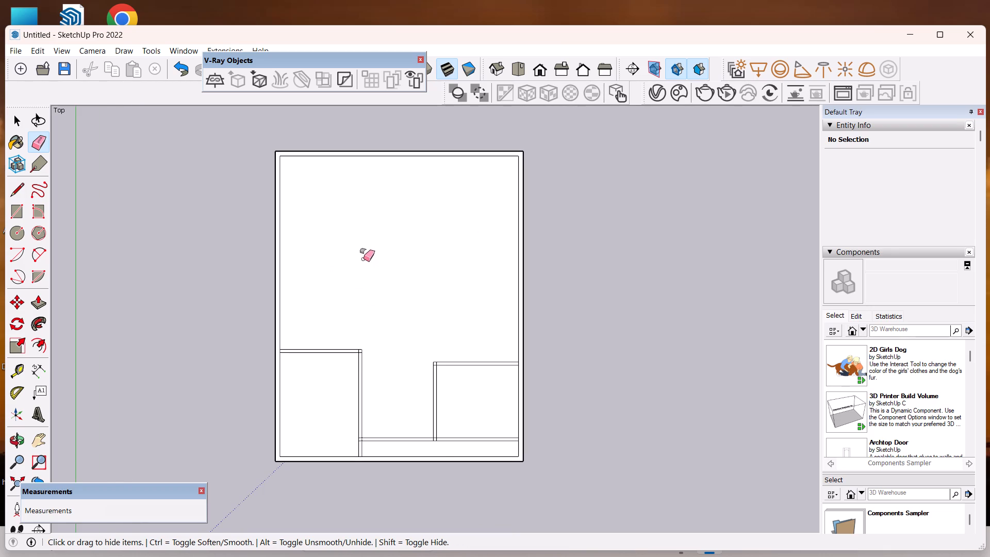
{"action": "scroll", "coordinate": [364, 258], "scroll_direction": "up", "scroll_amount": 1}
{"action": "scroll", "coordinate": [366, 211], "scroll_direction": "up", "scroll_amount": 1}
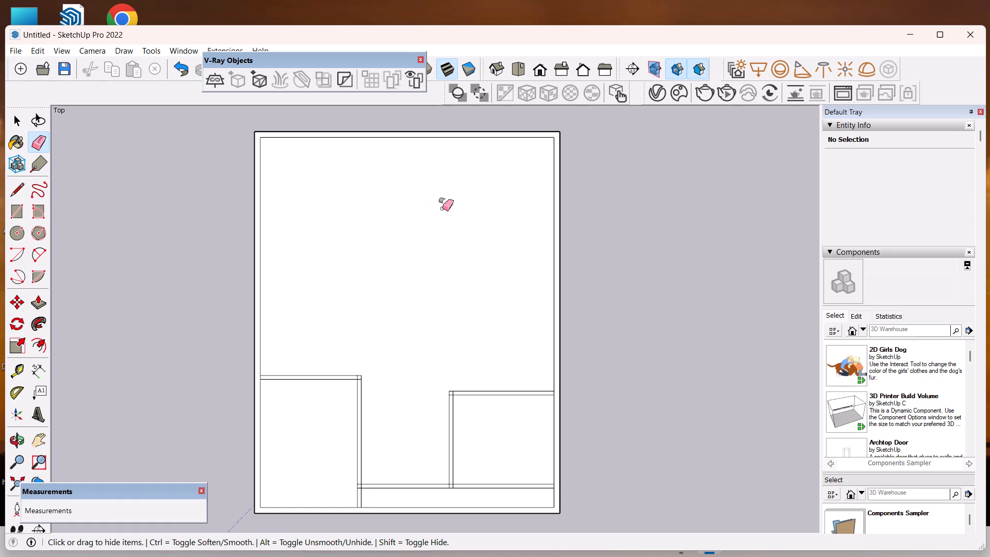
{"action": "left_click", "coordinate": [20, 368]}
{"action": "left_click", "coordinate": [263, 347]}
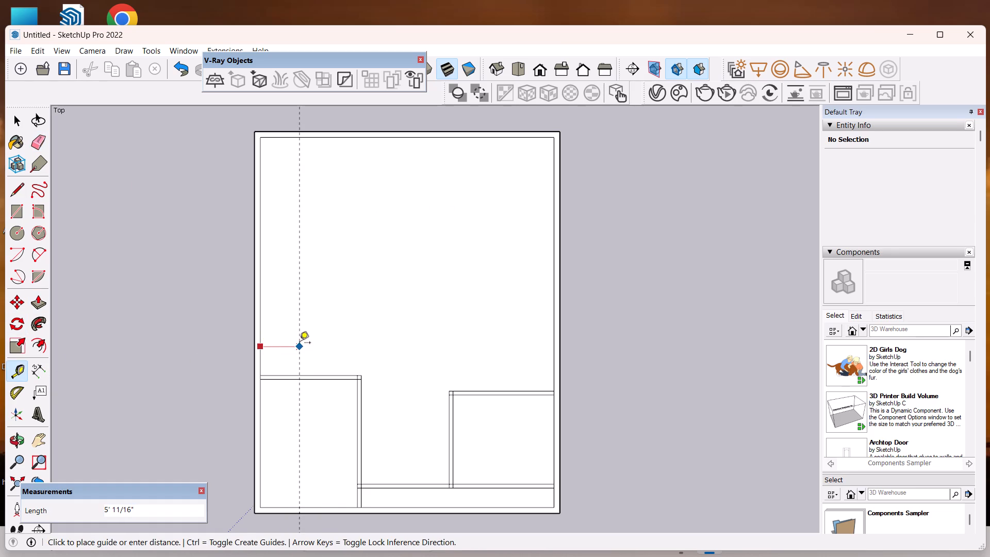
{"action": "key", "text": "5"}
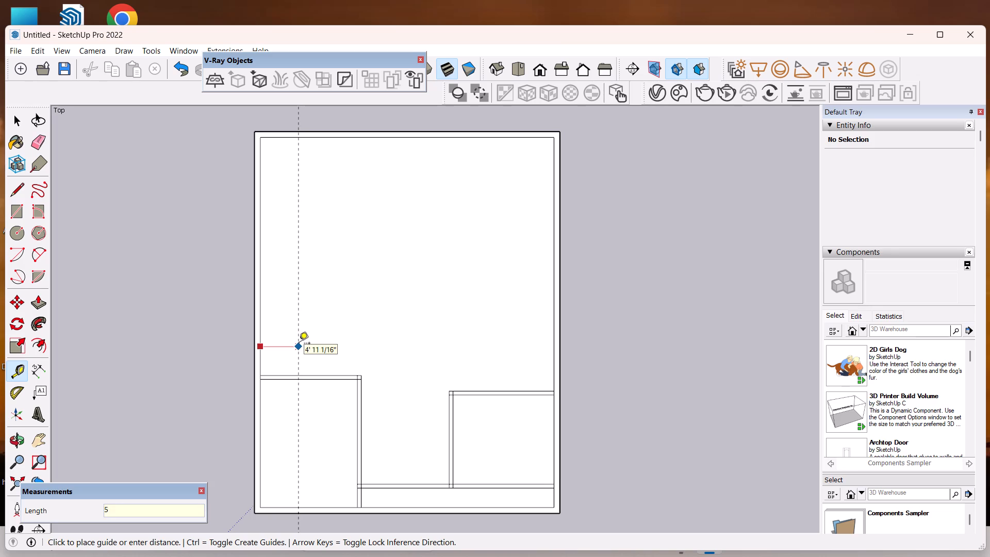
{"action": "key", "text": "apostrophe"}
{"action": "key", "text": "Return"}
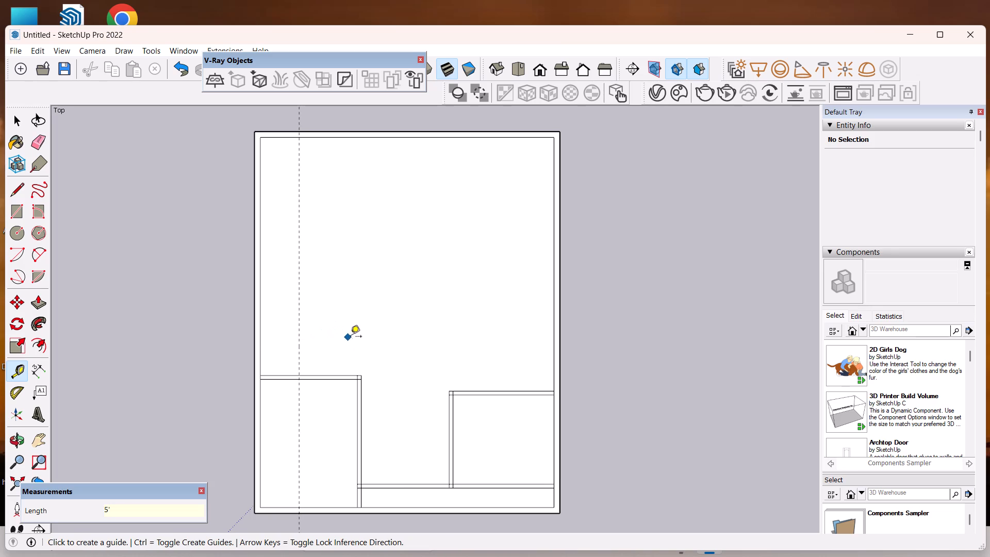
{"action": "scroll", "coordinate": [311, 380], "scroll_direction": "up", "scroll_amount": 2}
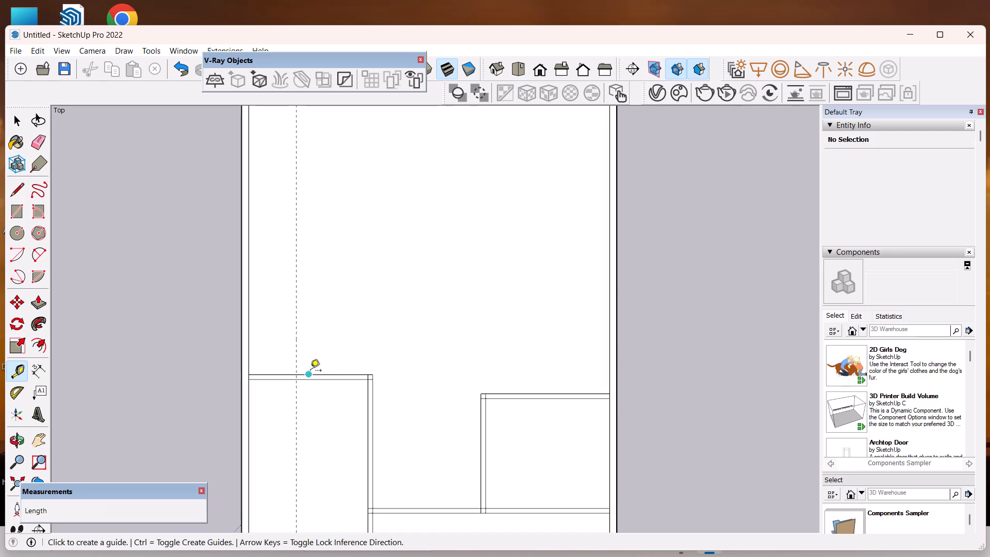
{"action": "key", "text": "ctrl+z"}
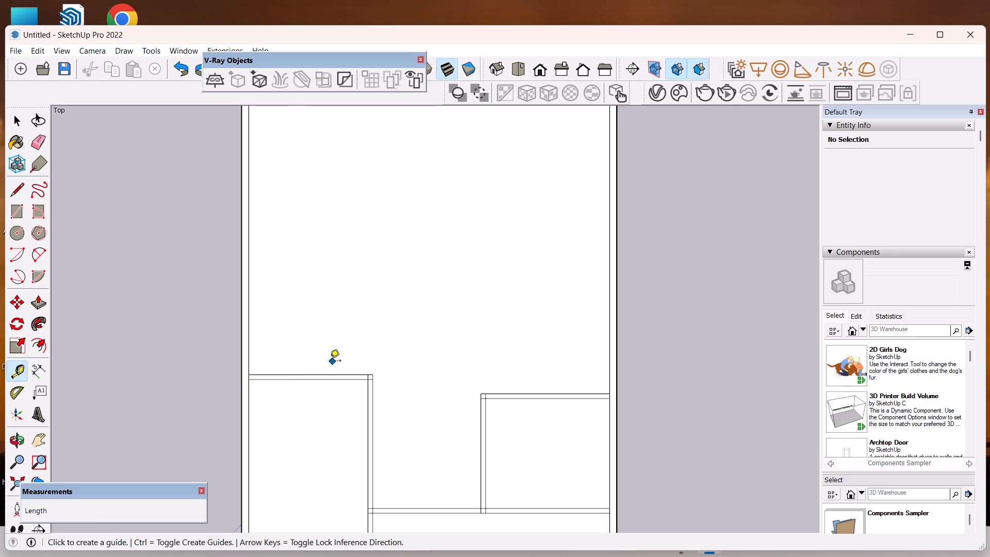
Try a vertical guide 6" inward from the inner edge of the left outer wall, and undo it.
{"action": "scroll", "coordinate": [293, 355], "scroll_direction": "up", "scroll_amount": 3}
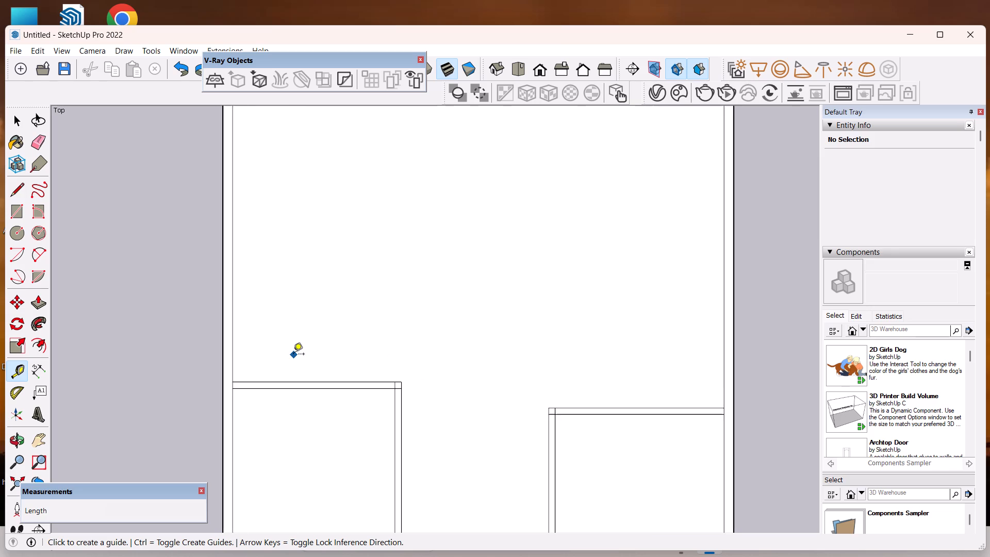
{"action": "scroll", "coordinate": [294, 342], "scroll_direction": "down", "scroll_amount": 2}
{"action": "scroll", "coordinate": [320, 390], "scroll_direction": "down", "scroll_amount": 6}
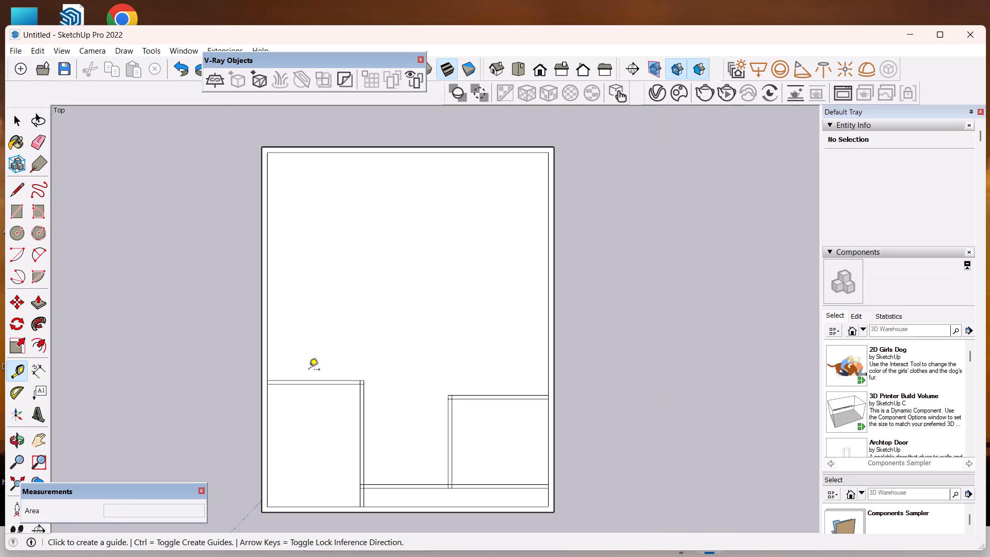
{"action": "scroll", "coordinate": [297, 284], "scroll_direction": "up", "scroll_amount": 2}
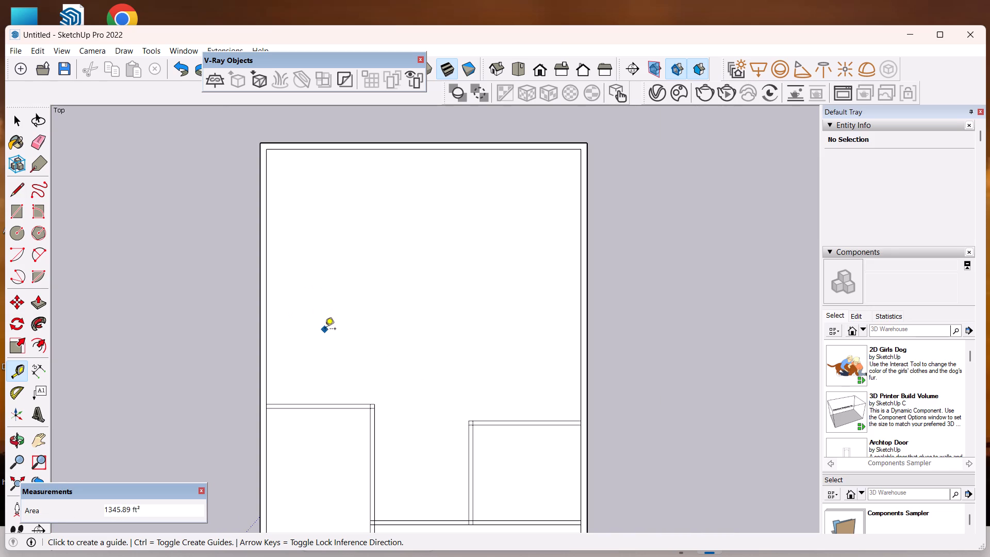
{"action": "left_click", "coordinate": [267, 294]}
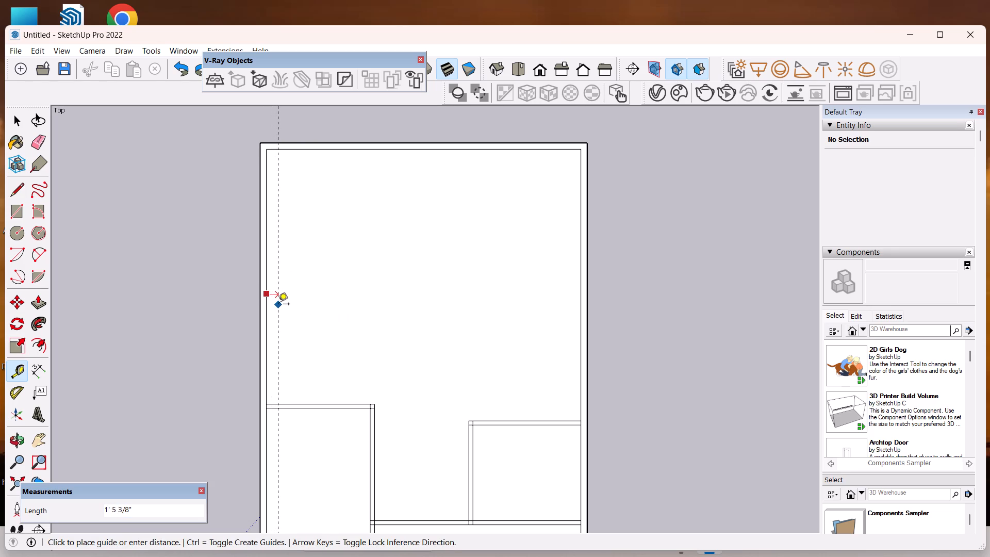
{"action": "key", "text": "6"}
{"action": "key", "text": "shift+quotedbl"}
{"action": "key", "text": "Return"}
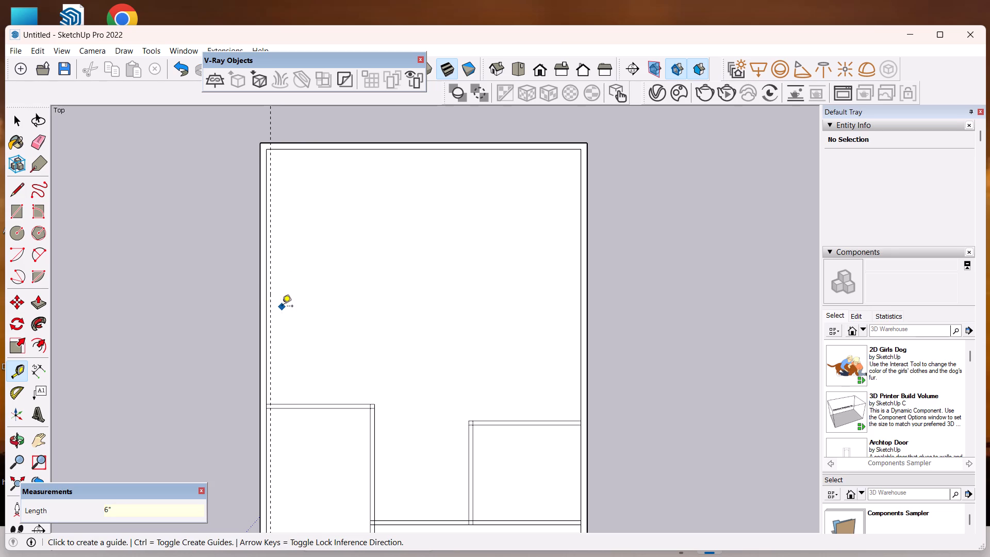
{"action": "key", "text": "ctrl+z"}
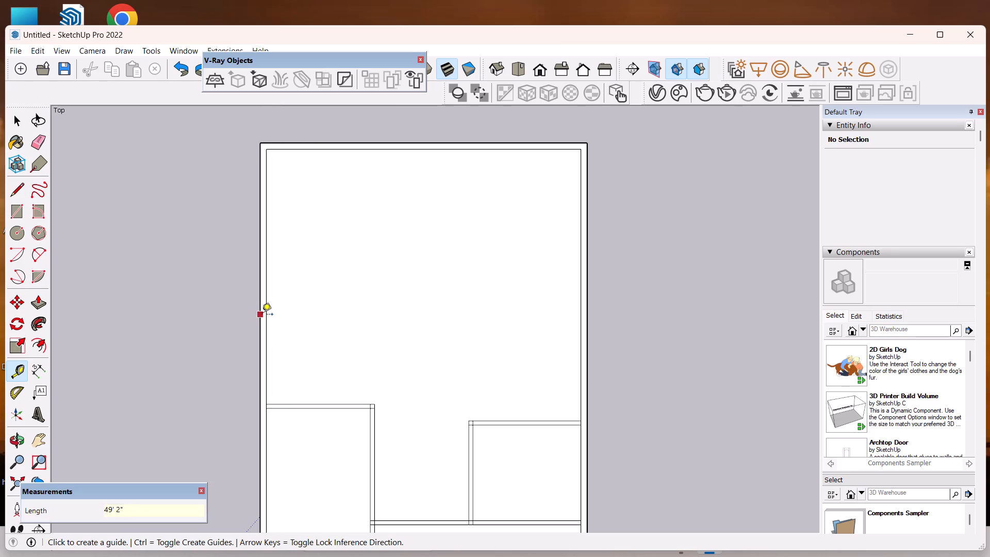
Place a vertical guide 9" inward from the inner edge of the left outer wall.
{"action": "left_click", "coordinate": [265, 313]}
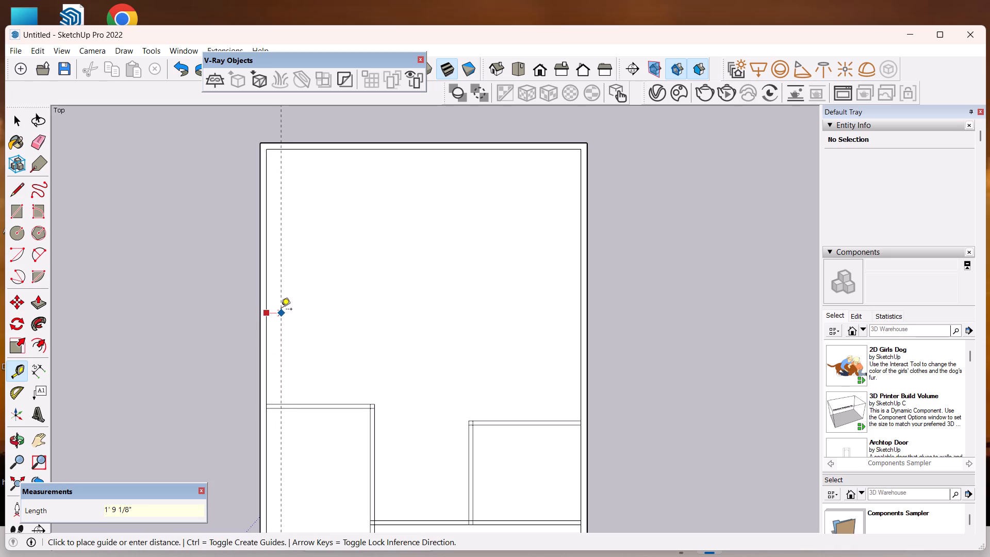
{"action": "key", "text": "9"}
{"action": "key", "text": "shift+quotedbl"}
{"action": "key", "text": "Return"}
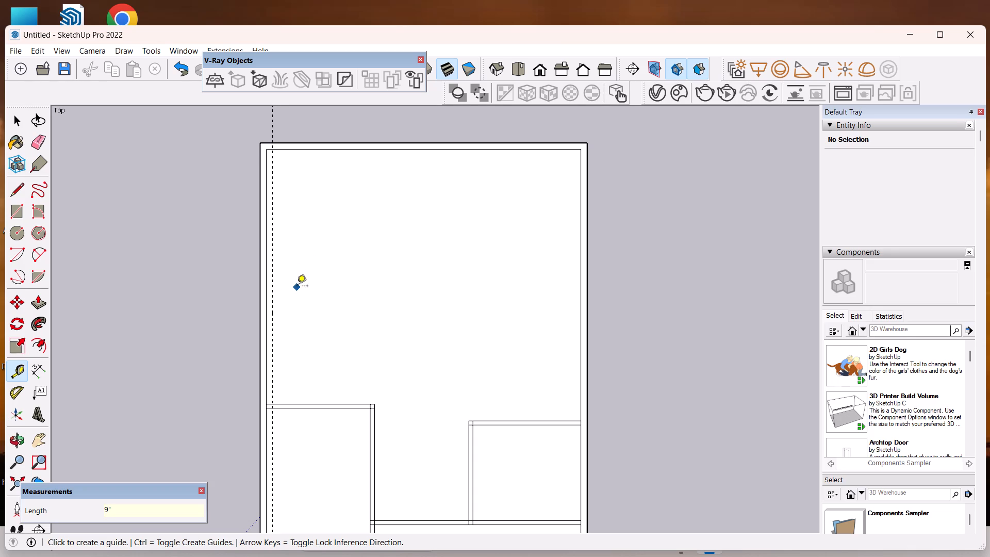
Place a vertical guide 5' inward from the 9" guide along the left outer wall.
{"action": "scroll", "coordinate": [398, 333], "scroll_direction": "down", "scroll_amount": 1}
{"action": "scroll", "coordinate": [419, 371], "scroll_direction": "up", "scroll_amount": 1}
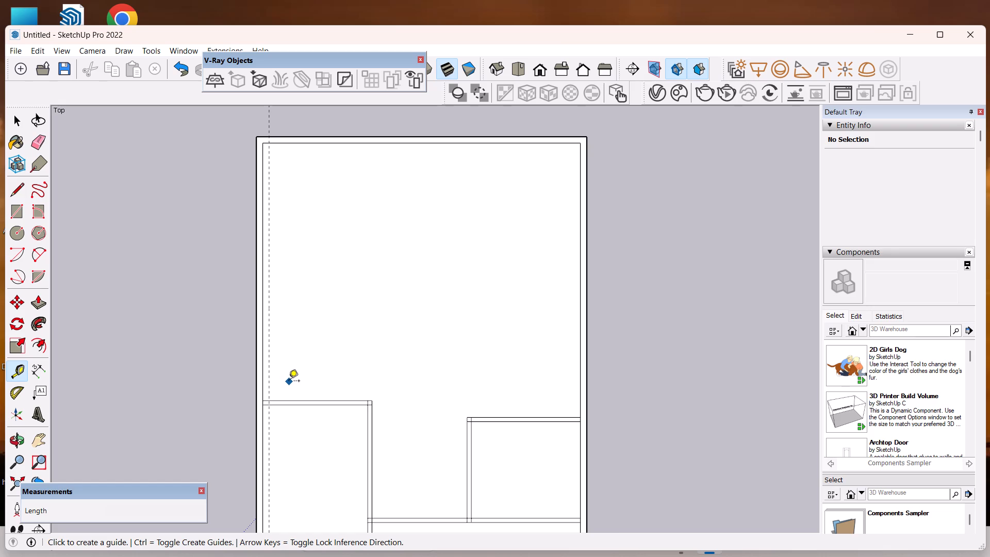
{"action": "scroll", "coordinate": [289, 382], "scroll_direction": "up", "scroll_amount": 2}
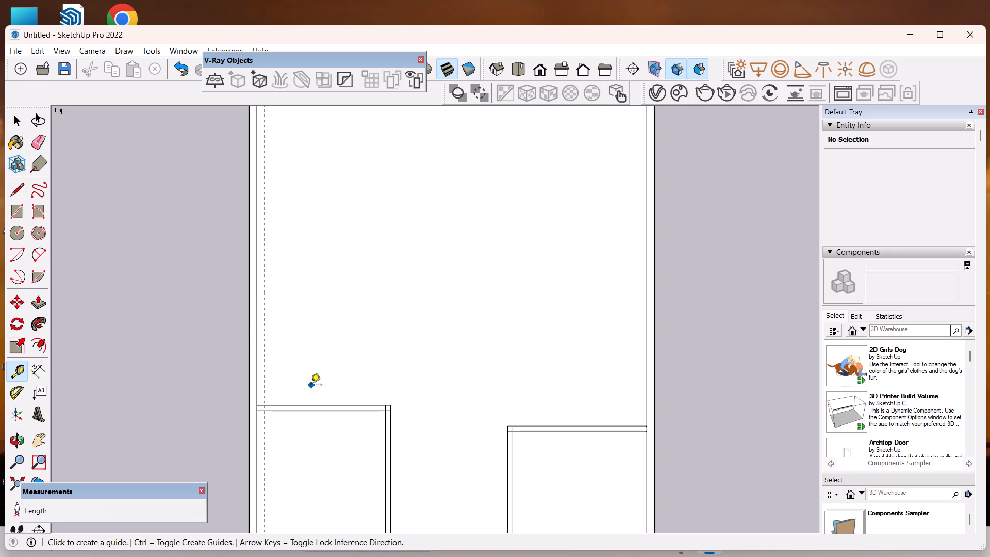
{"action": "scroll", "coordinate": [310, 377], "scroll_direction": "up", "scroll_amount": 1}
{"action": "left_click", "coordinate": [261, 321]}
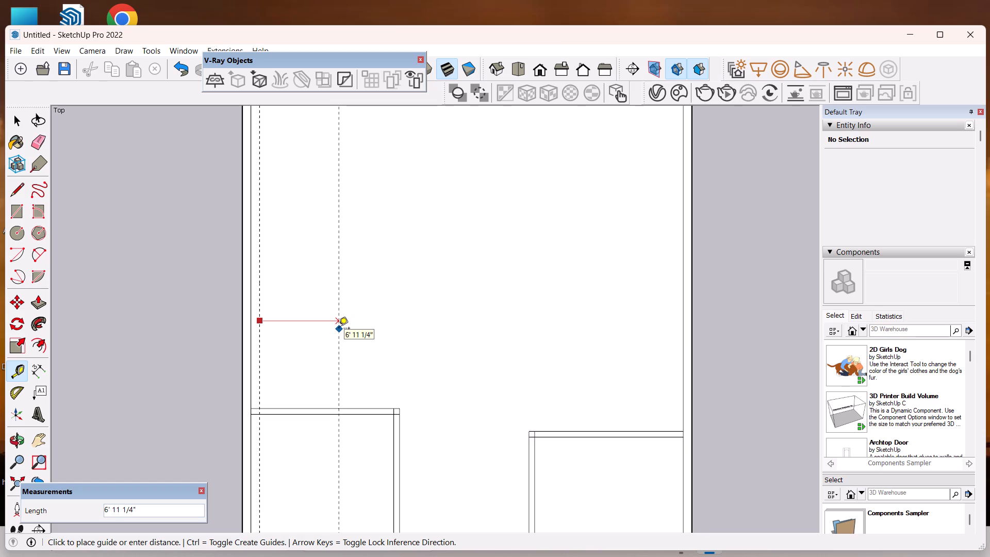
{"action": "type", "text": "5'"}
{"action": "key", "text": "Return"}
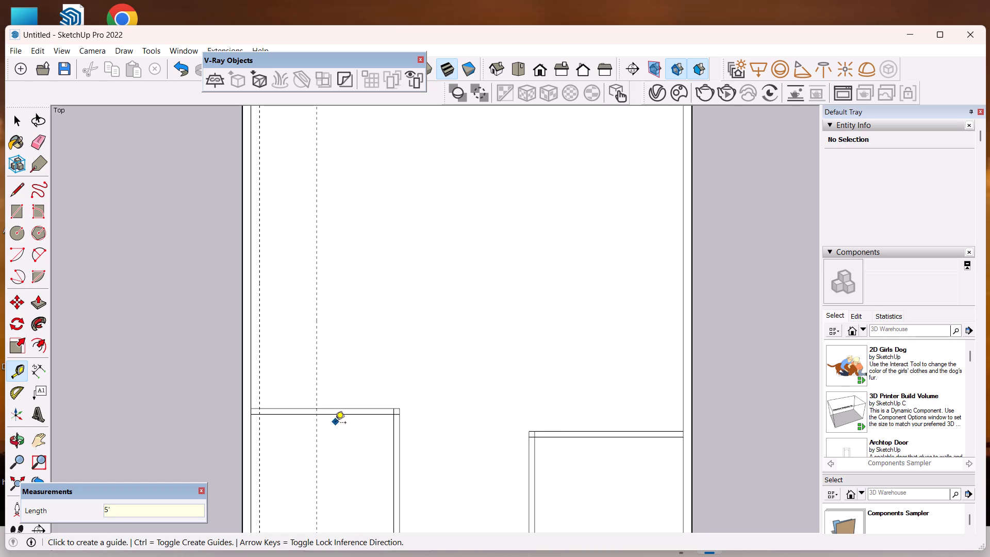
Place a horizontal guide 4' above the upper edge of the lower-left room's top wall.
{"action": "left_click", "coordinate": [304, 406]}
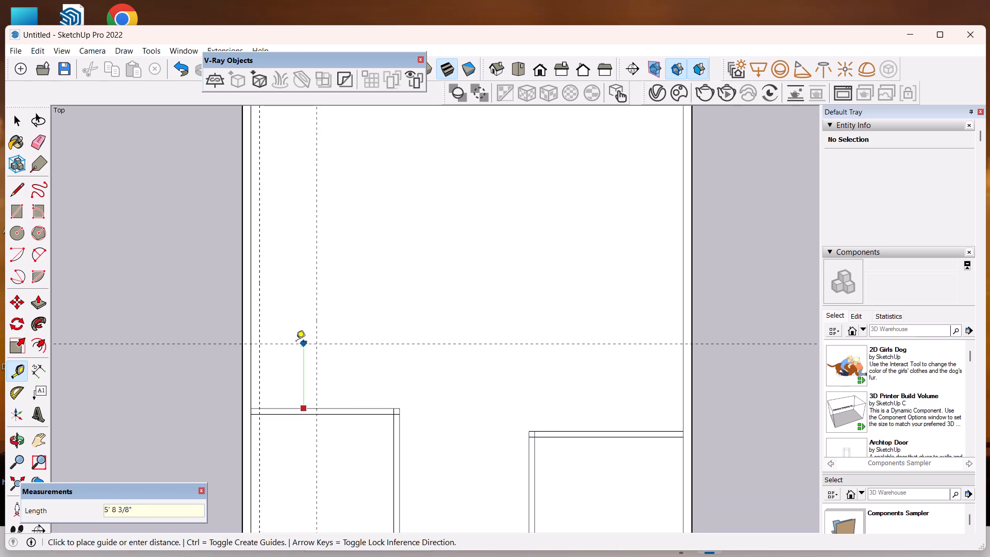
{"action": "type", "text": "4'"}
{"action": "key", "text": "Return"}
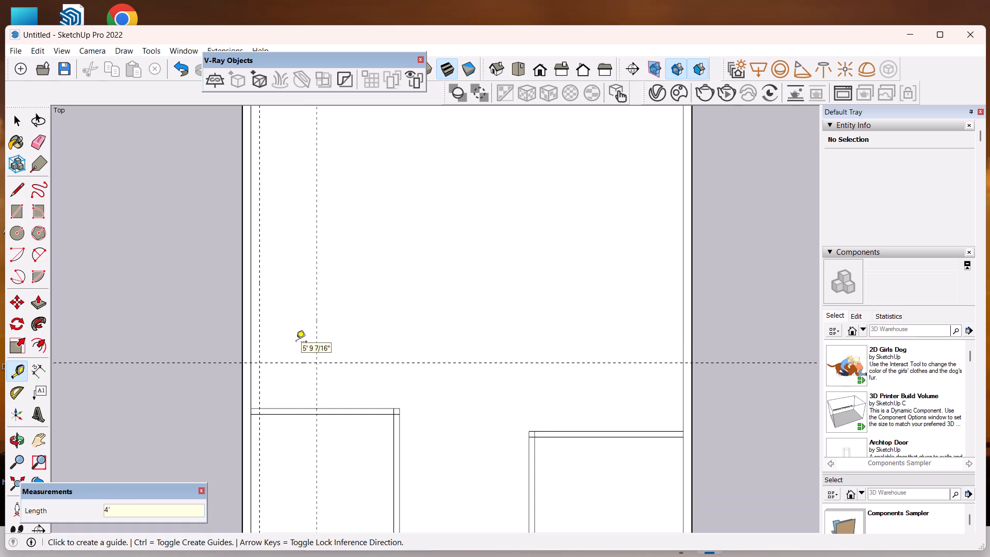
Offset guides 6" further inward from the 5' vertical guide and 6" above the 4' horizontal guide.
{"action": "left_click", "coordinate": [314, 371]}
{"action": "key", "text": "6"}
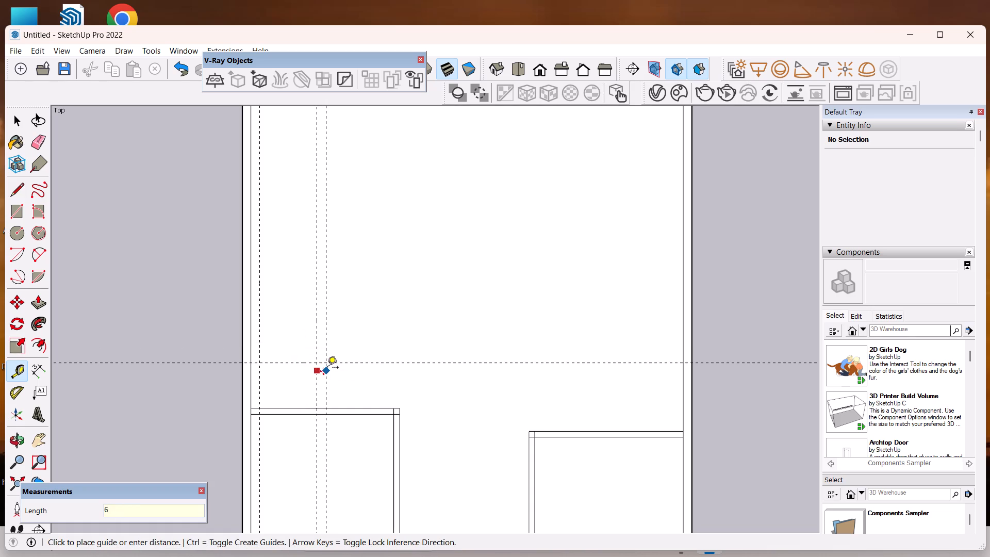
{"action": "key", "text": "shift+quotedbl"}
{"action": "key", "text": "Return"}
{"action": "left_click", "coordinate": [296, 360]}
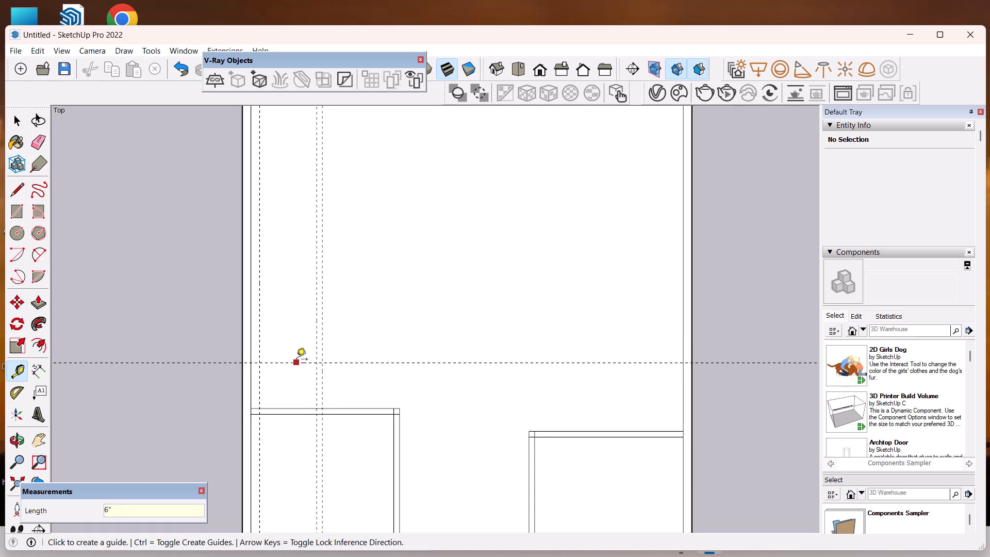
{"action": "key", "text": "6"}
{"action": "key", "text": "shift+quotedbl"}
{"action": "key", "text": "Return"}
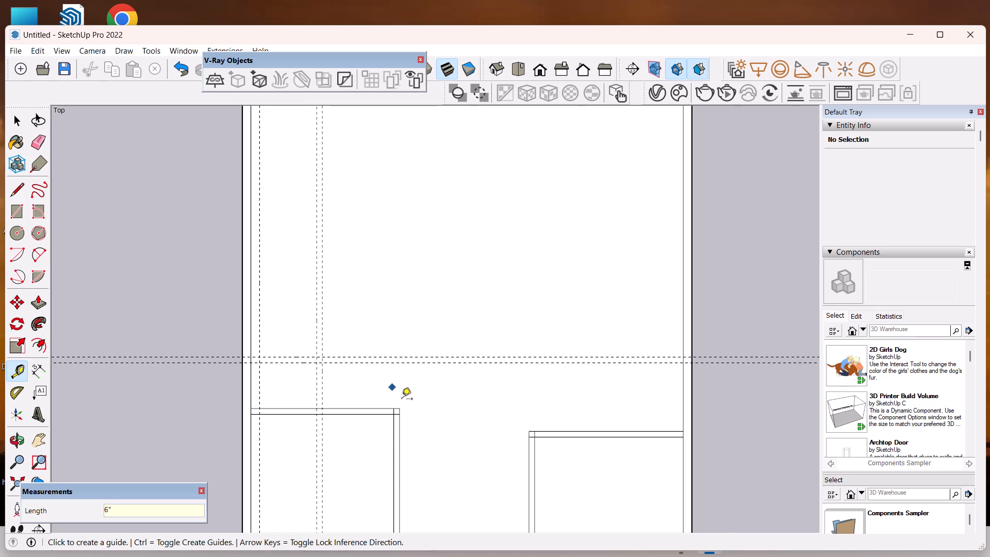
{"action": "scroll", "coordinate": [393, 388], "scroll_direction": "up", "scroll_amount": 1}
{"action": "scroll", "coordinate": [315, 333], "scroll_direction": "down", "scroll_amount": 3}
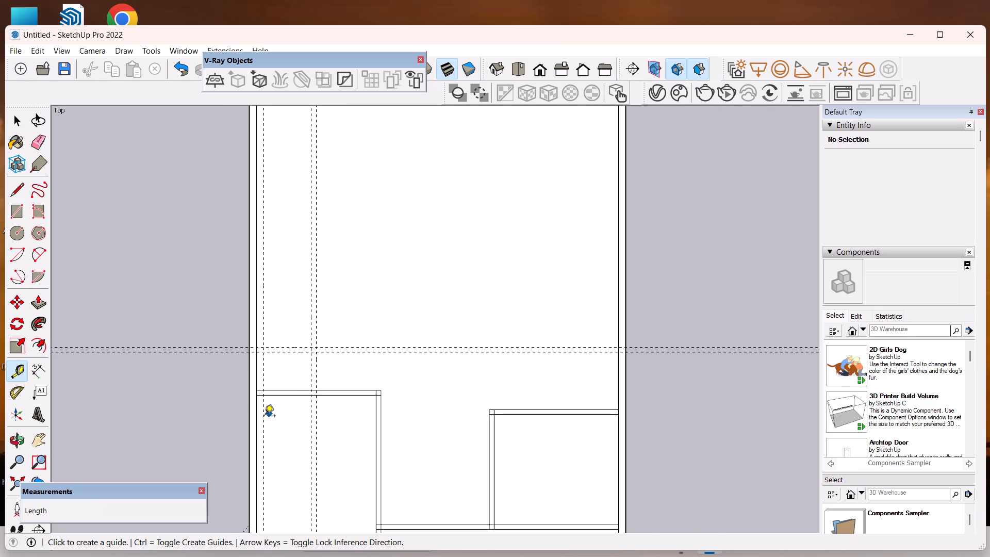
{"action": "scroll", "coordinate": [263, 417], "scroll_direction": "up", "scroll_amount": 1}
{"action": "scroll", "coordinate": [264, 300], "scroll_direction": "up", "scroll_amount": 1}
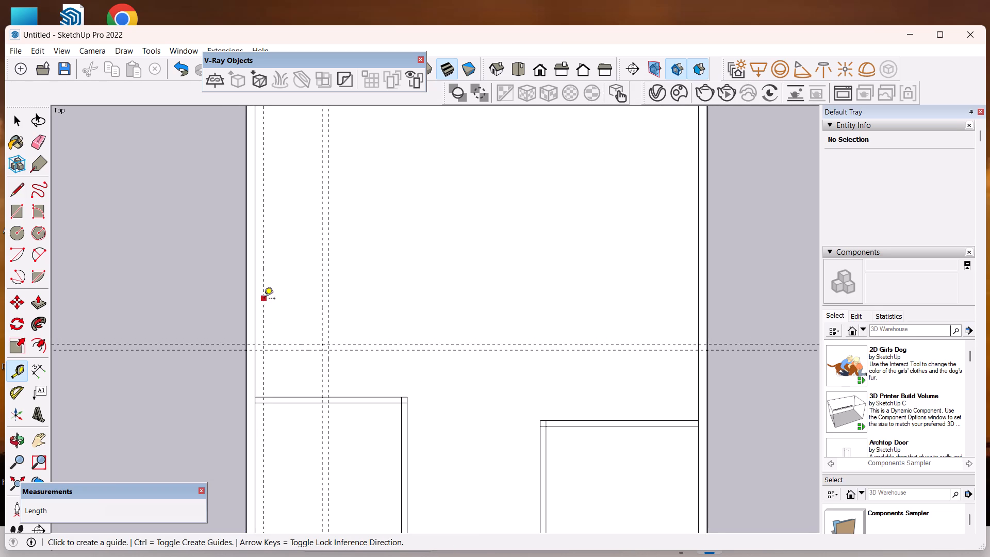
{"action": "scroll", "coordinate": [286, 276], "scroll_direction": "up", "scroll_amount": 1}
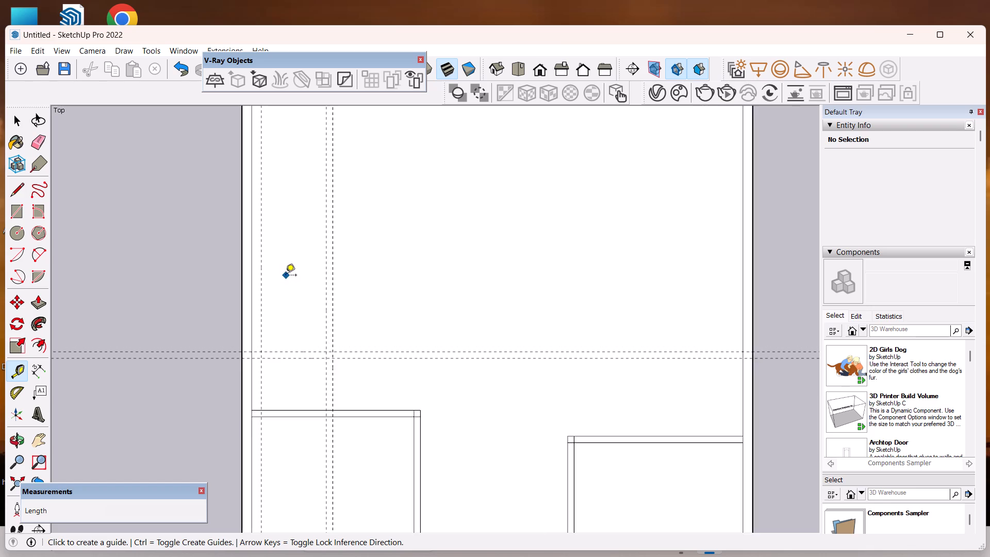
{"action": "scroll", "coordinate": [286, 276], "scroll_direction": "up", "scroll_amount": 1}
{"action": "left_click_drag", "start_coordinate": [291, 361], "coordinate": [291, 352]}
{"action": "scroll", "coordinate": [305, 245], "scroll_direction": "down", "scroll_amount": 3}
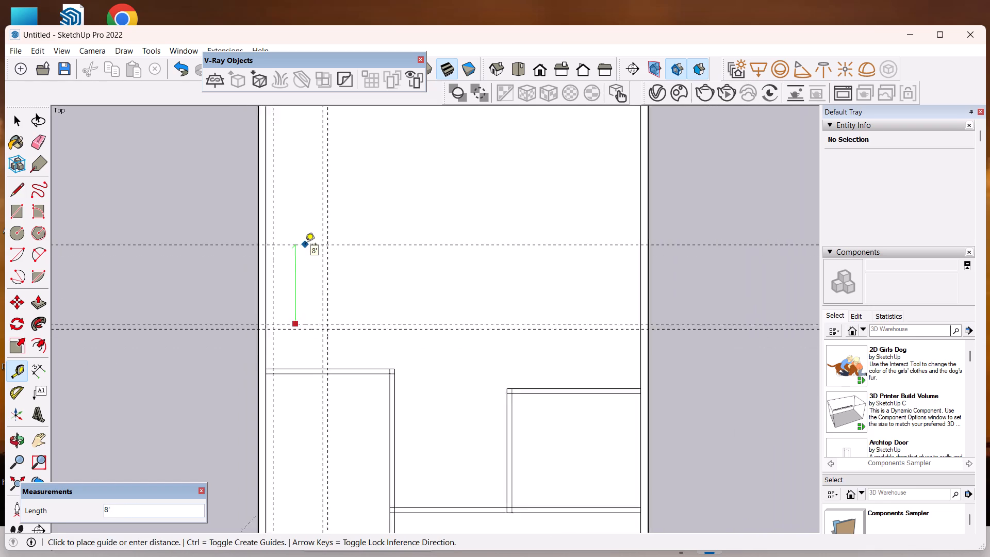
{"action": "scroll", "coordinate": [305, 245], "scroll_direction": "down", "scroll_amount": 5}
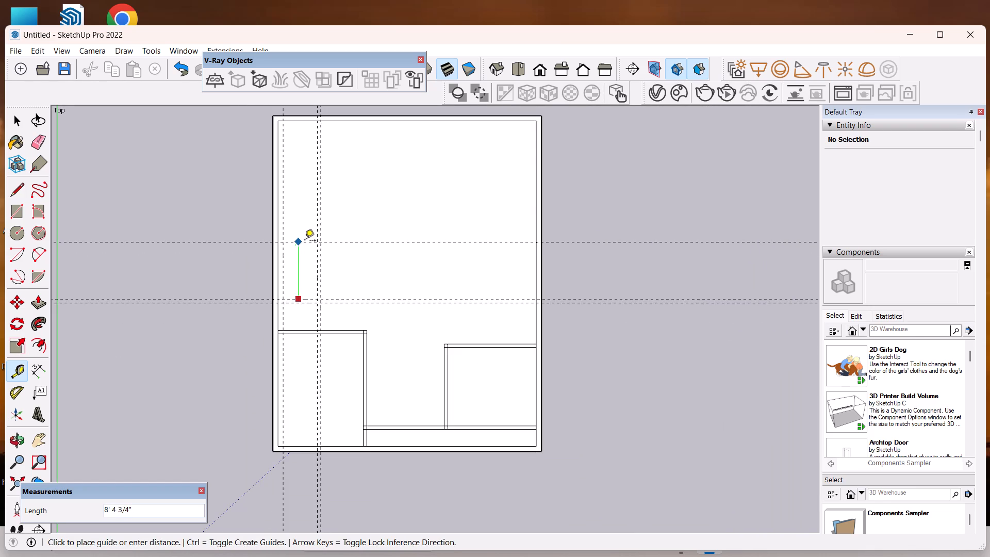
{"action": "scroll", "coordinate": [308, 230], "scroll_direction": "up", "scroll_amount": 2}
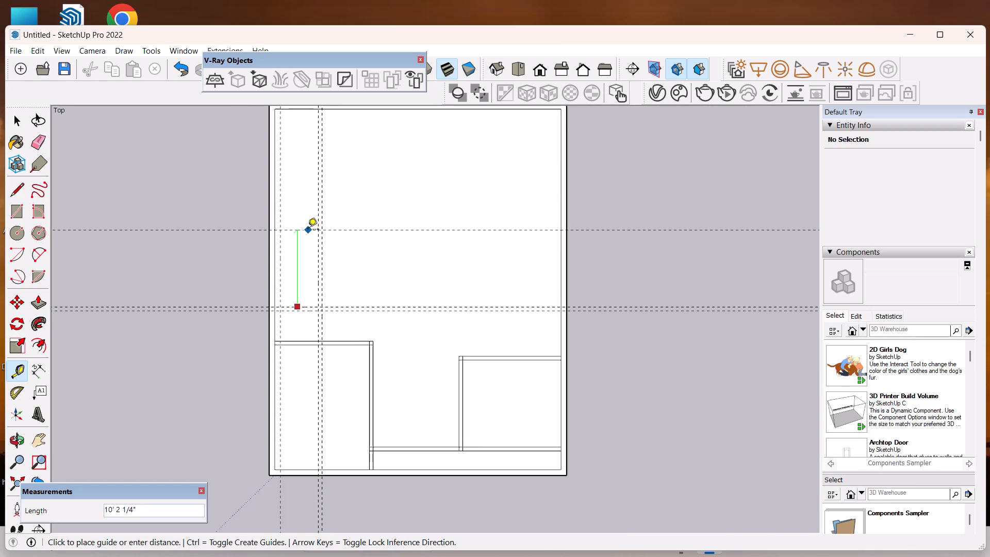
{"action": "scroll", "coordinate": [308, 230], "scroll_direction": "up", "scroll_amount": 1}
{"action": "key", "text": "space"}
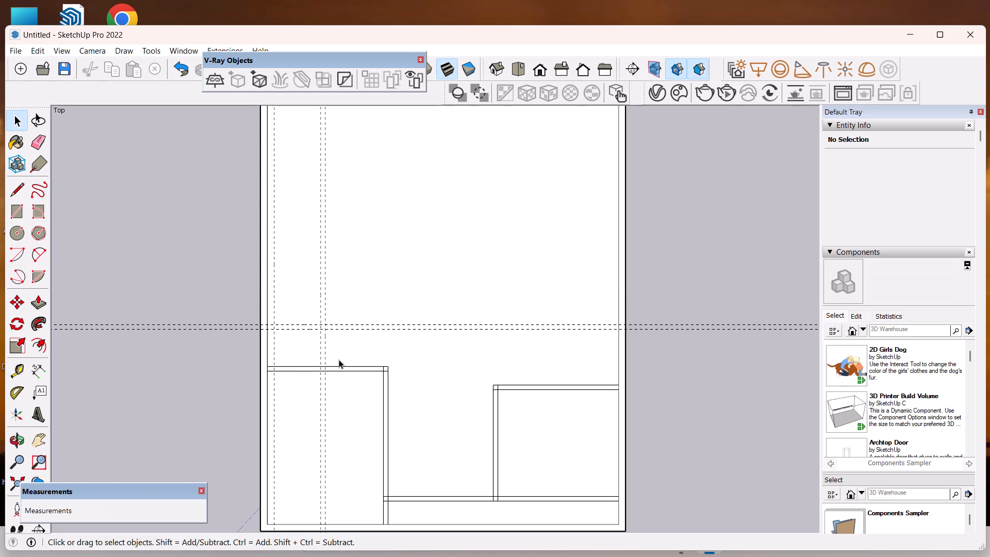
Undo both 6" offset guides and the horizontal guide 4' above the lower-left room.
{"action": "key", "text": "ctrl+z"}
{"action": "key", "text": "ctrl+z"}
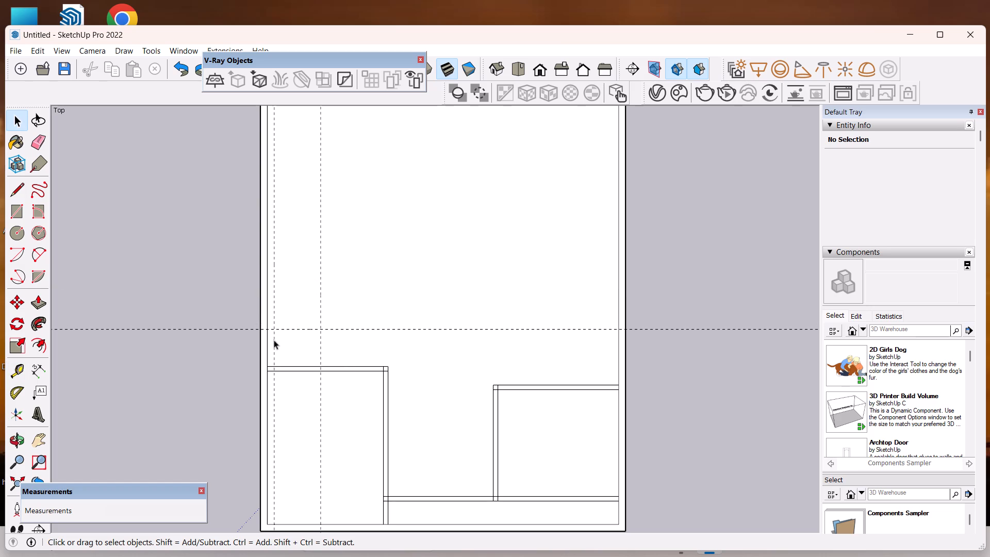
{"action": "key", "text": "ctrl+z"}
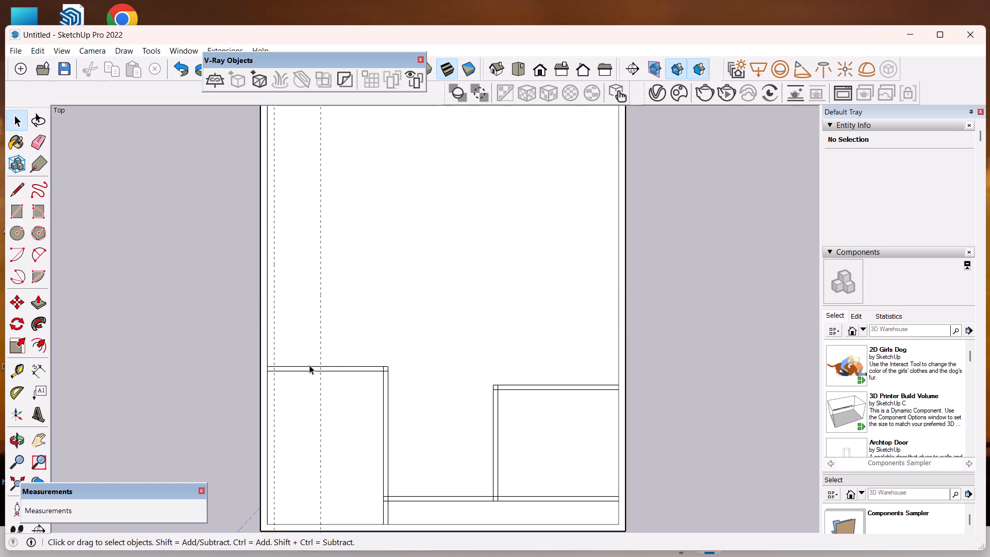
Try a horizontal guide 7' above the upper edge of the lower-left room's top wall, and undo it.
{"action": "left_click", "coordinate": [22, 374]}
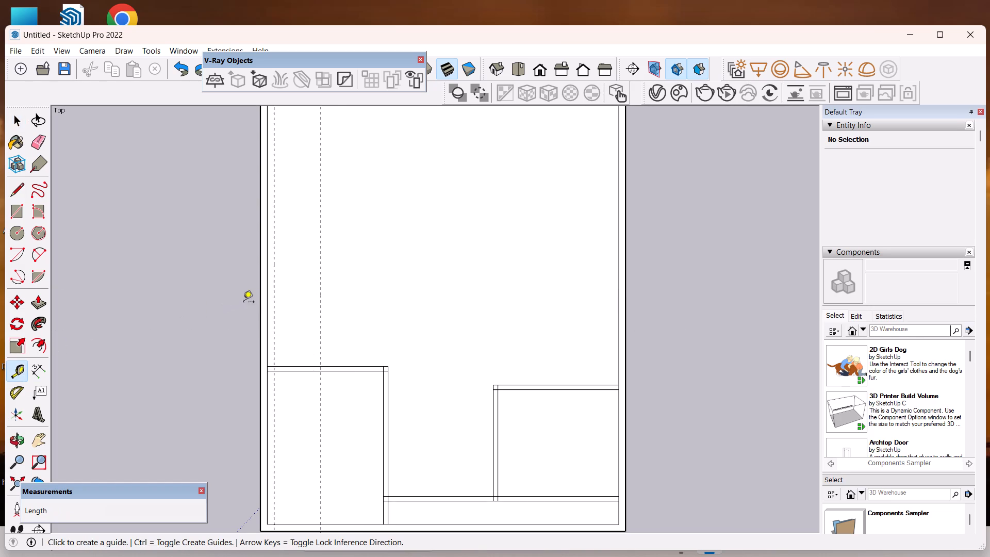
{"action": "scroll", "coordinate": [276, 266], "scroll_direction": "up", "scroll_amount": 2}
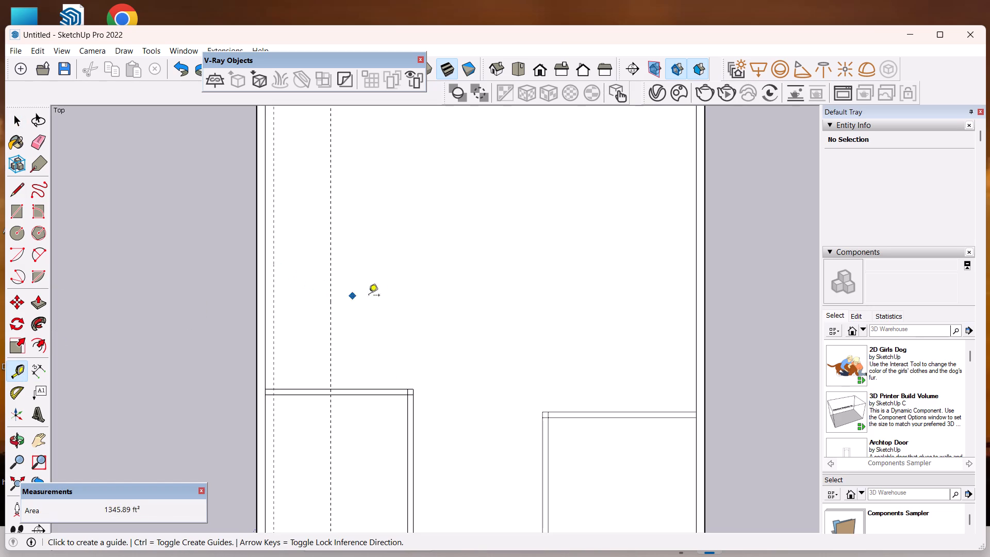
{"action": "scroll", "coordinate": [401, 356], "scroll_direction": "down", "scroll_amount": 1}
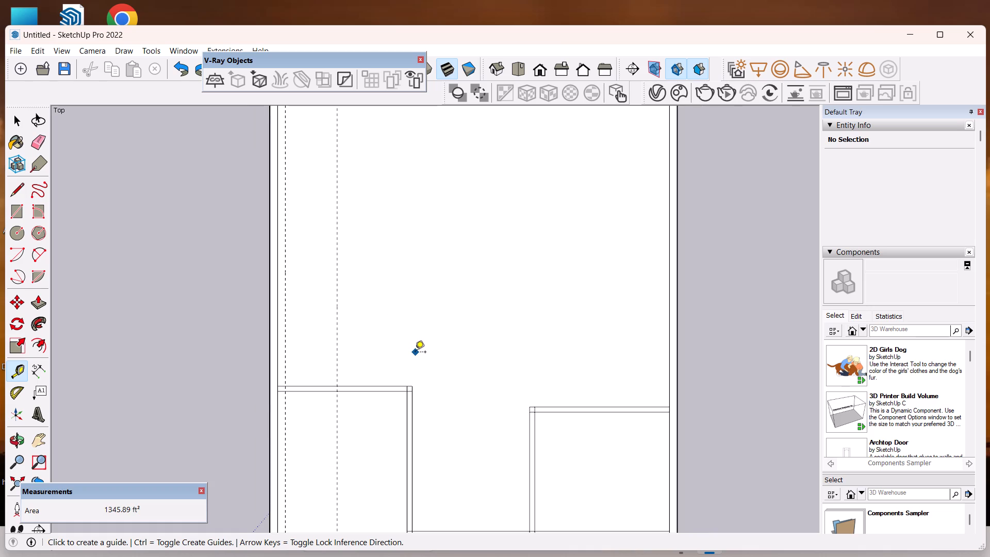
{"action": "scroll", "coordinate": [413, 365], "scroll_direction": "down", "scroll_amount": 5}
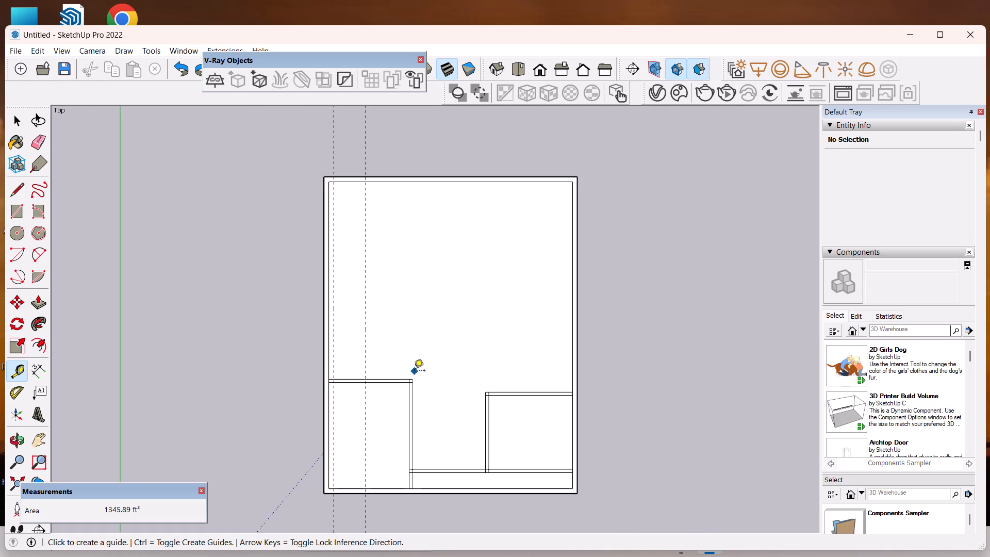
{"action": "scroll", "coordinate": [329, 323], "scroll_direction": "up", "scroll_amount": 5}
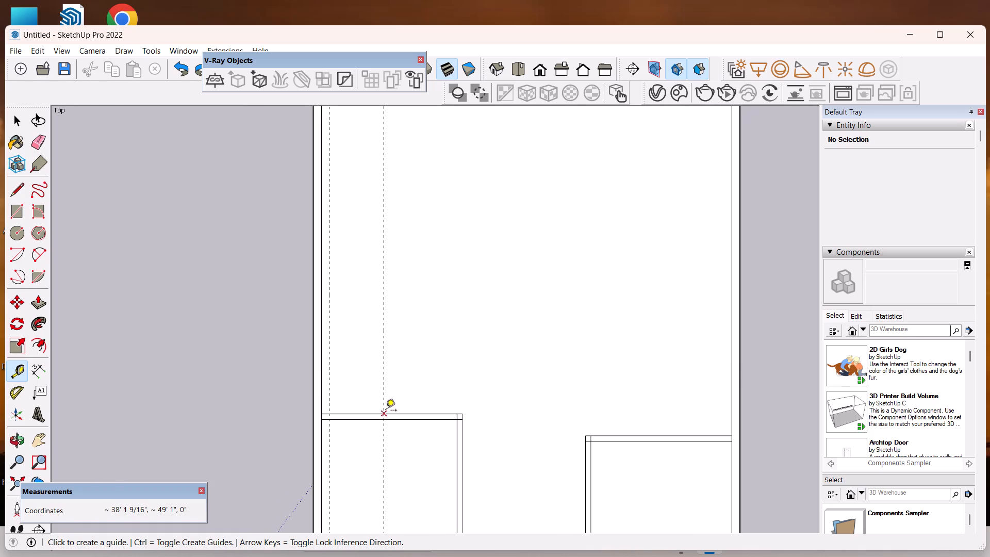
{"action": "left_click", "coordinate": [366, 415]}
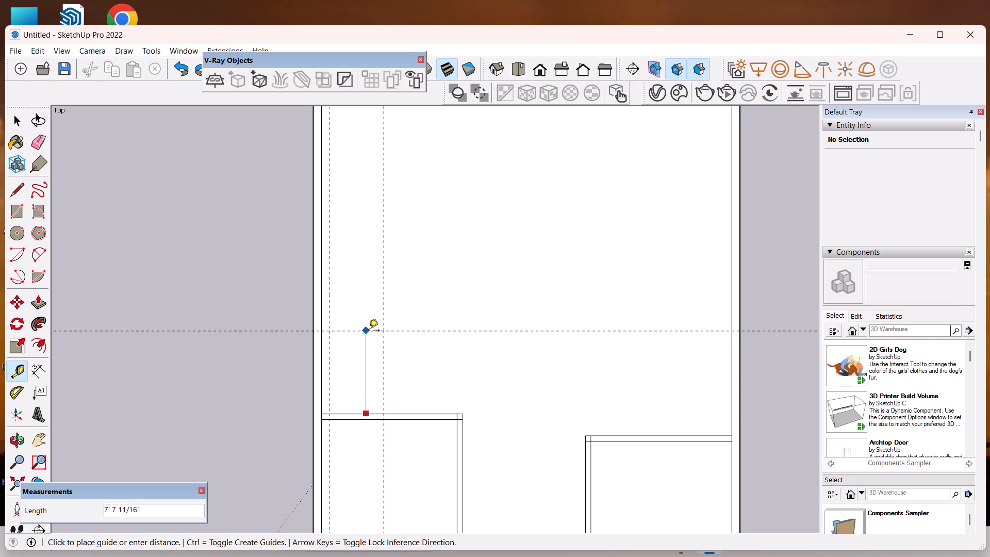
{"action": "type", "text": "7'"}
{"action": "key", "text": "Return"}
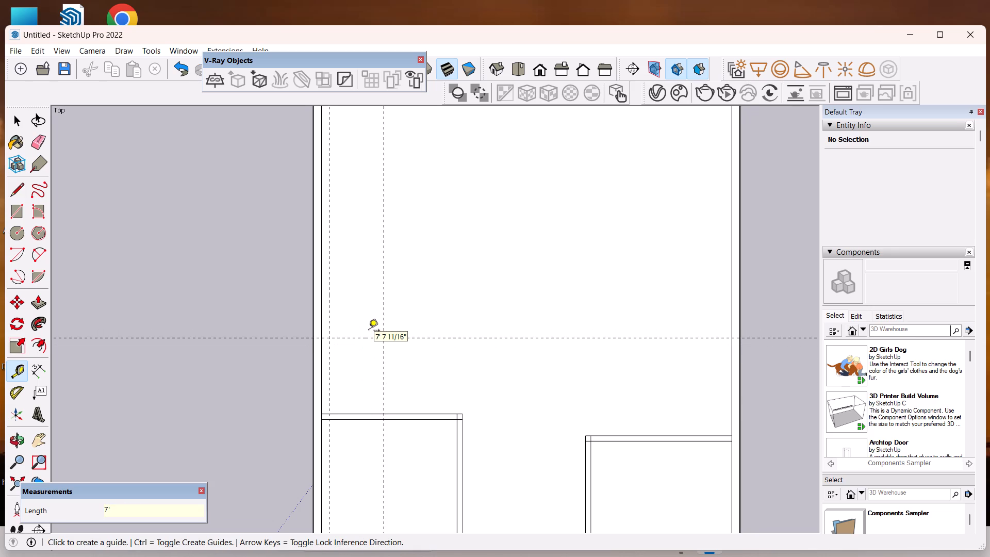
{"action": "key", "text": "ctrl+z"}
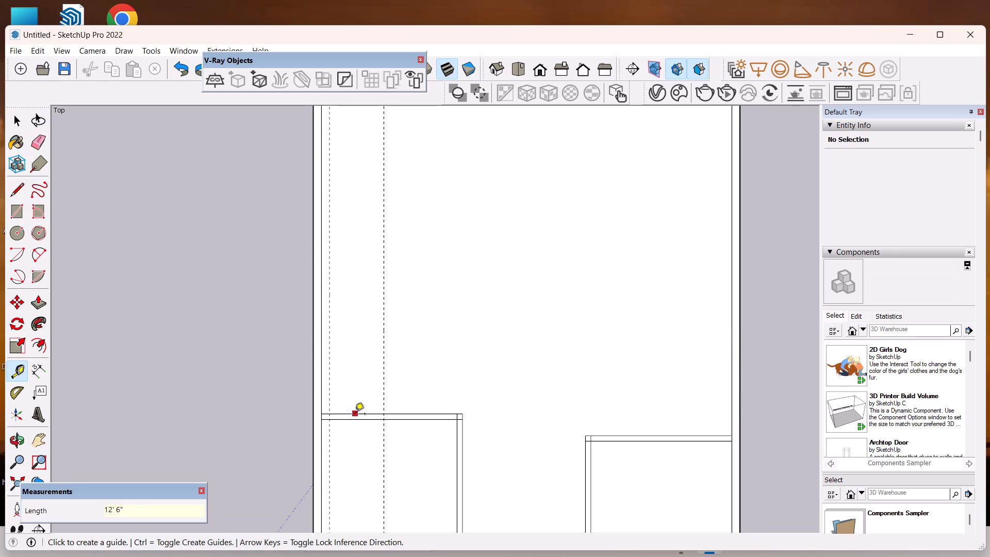
Place a horizontal guide 7' above the upper edge of the lower-left room's top wall and another 6" above it.
{"action": "left_click", "coordinate": [355, 411]}
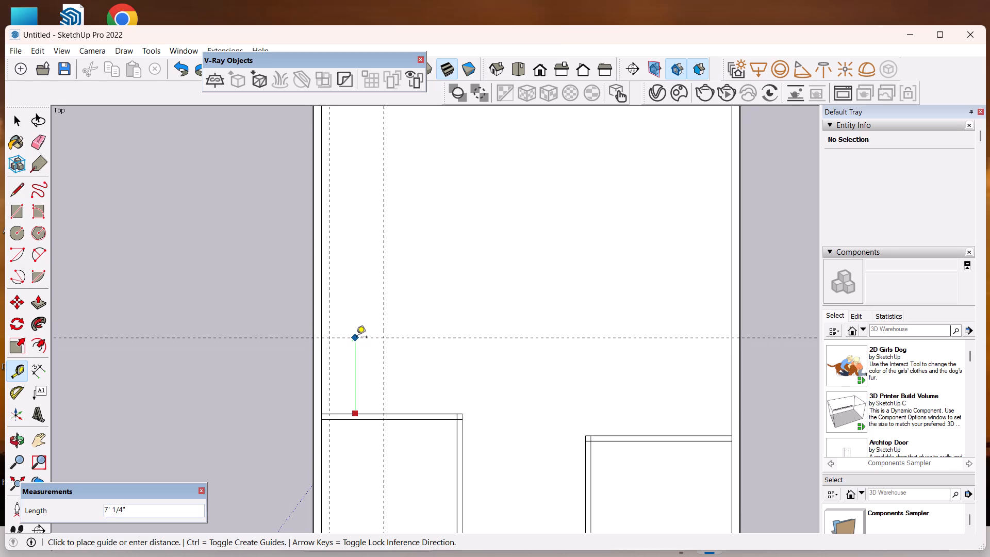
{"action": "type", "text": "7'"}
{"action": "key", "text": "Return"}
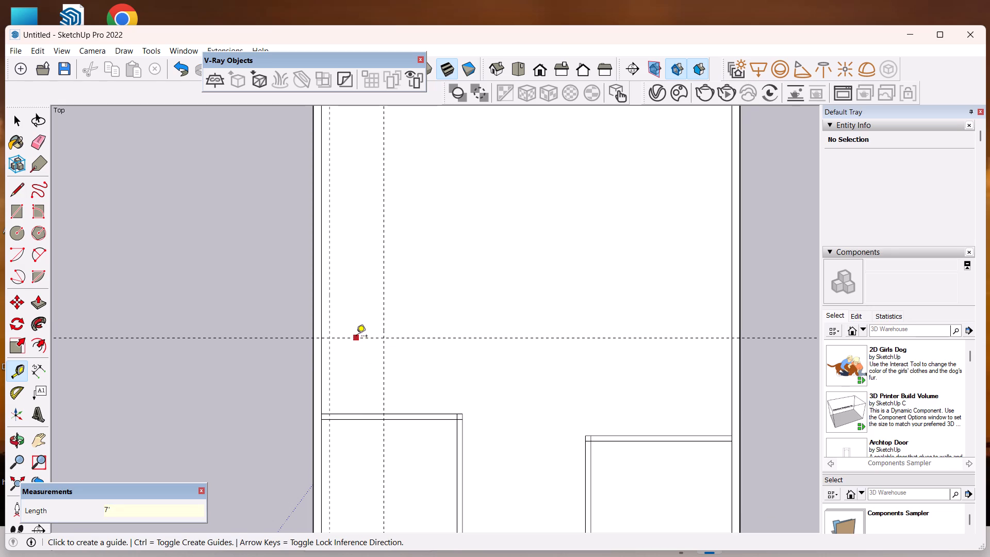
{"action": "left_click", "coordinate": [356, 336]}
{"action": "type", "text": "6\""}
{"action": "key", "text": "Return"}
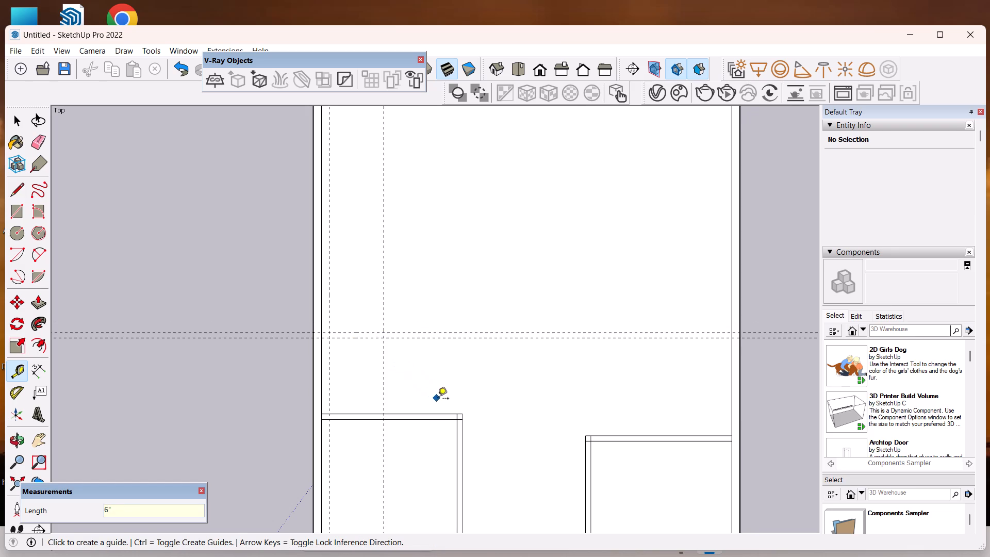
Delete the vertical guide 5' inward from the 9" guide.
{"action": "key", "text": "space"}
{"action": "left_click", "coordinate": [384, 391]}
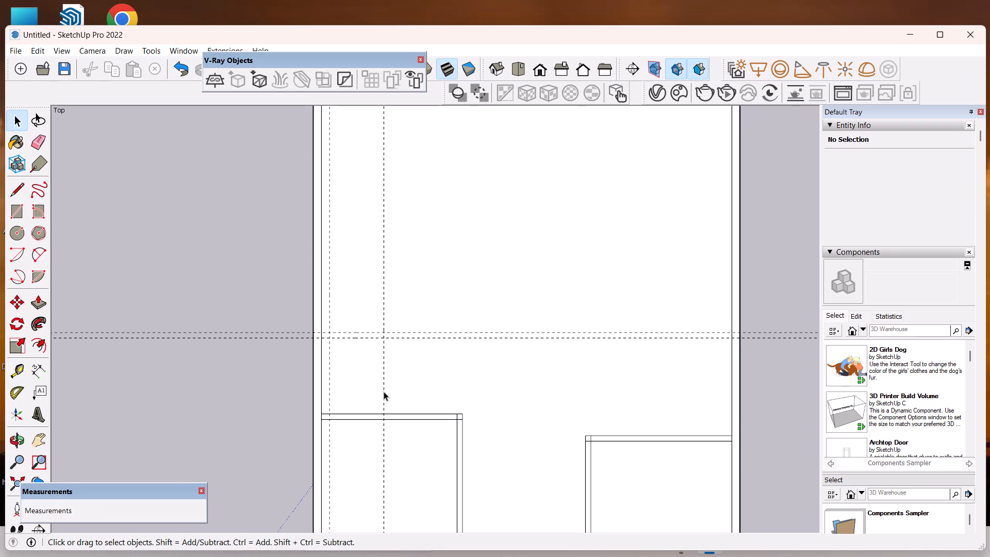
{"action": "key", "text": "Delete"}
Place a vertical guide 8' inward from the 9" guide and another 6" beyond it.
{"action": "left_click", "coordinate": [22, 377]}
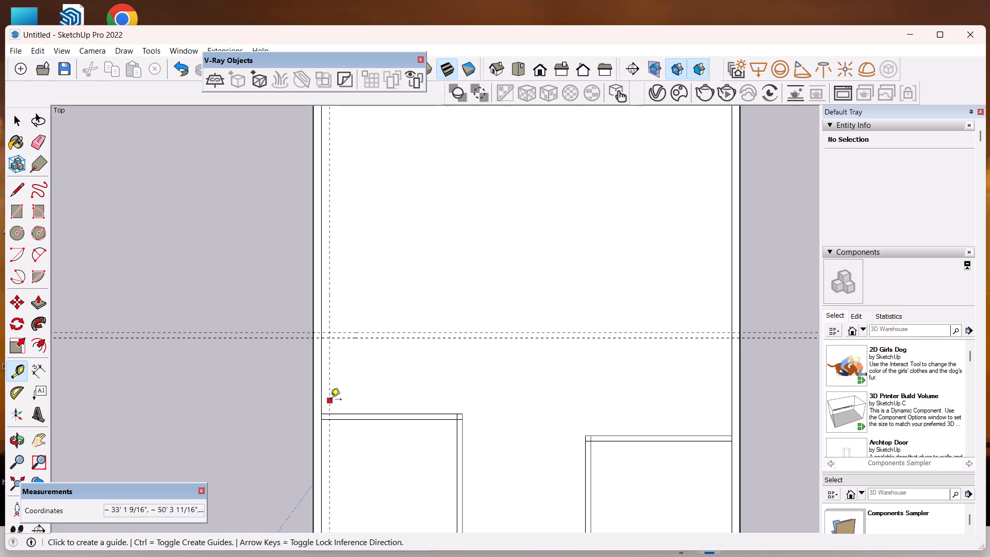
{"action": "left_click", "coordinate": [331, 400]}
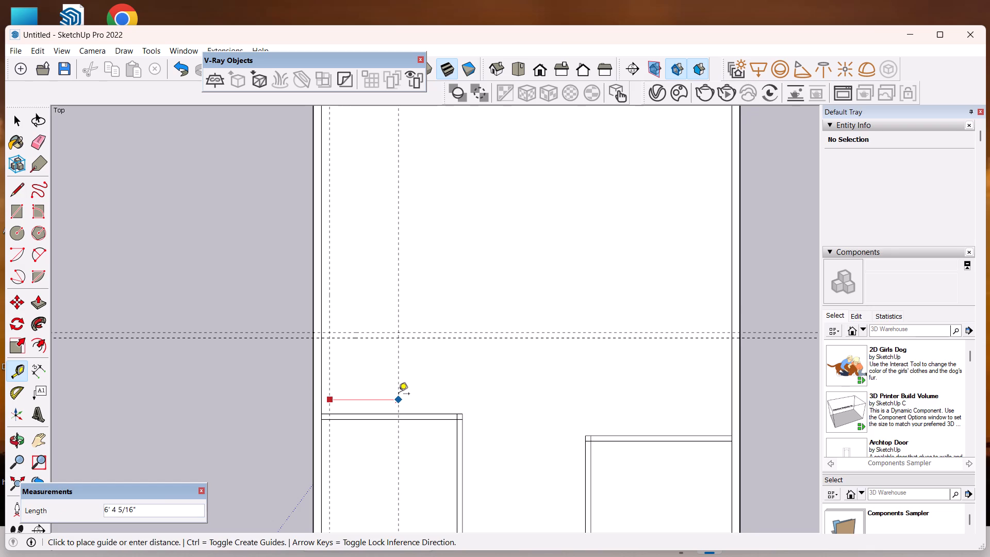
{"action": "type", "text": "8'"}
{"action": "key", "text": "Return"}
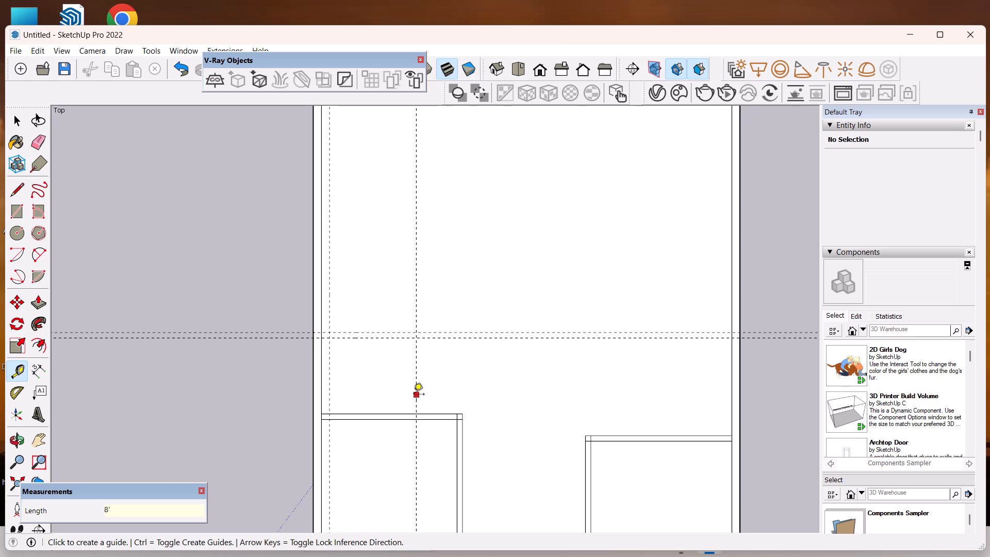
{"action": "left_click", "coordinate": [414, 394]}
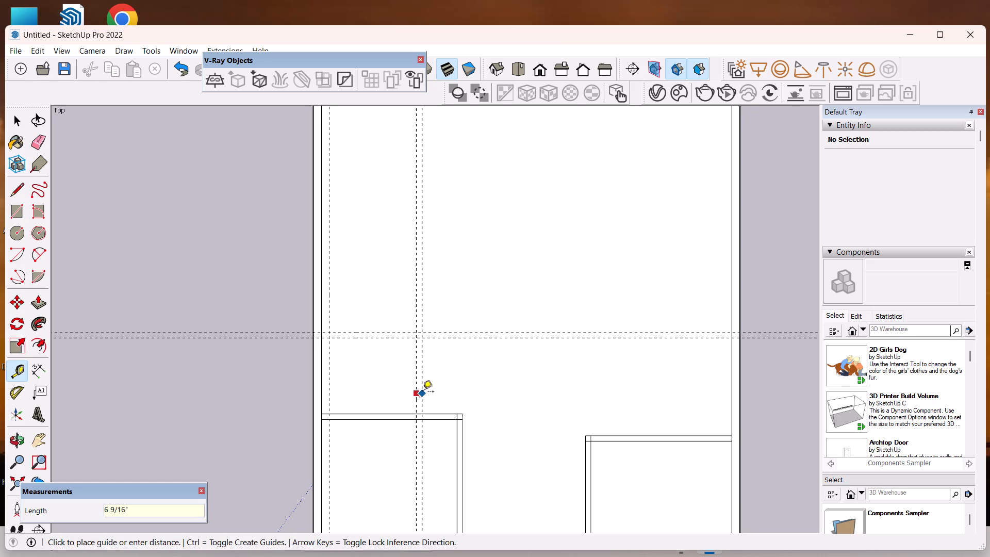
{"action": "key", "text": "6"}
{"action": "key", "text": "shift+quotedbl"}
{"action": "key", "text": "Return"}
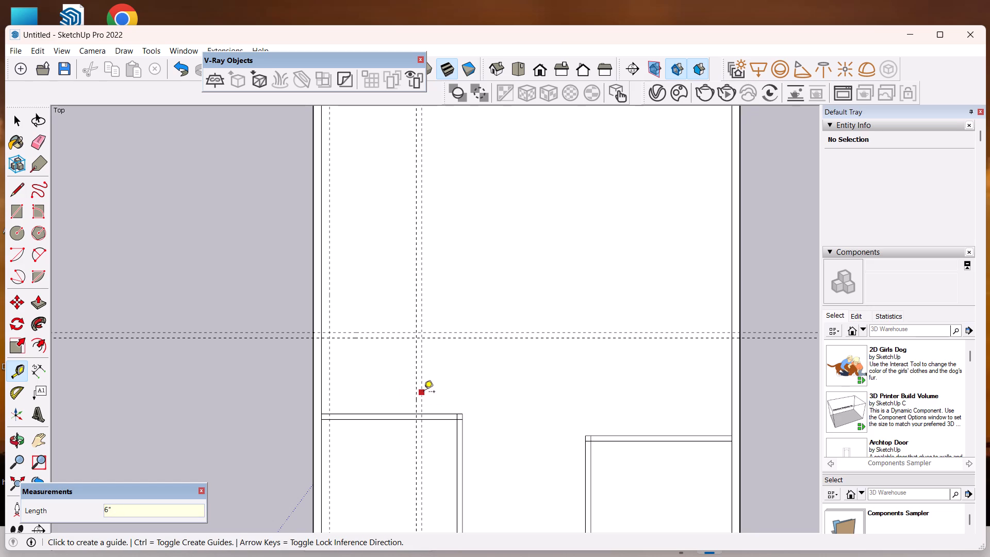
Place a horizontal guide 8' above the upper horizontal guide and another 6" above it.
{"action": "left_click", "coordinate": [365, 331]}
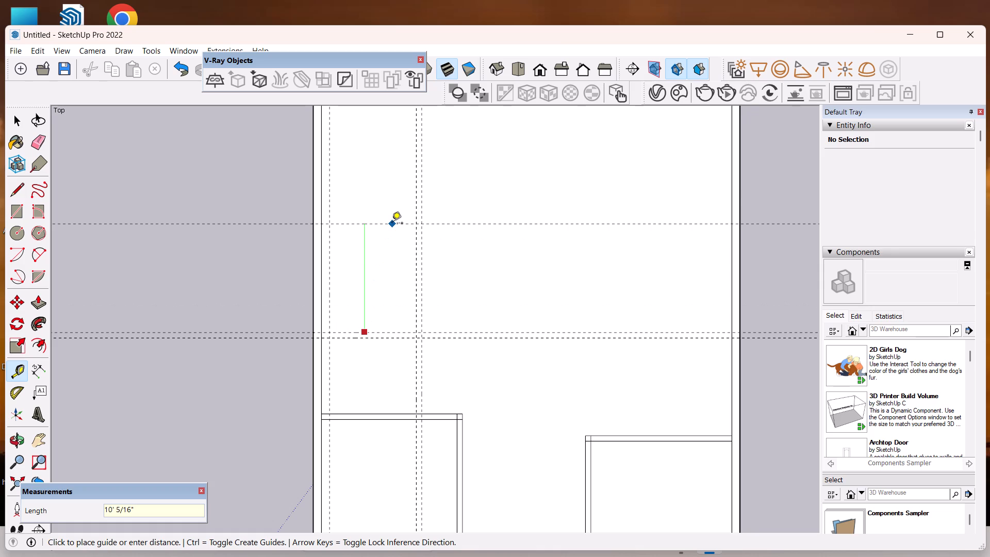
{"action": "scroll", "coordinate": [392, 233], "scroll_direction": "down", "scroll_amount": 5}
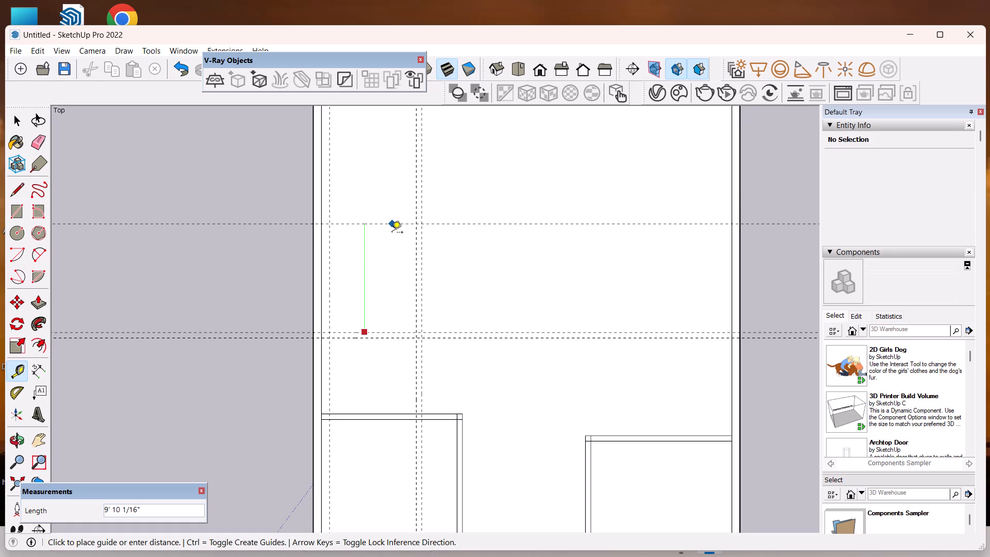
{"action": "scroll", "coordinate": [392, 233], "scroll_direction": "down", "scroll_amount": 6}
{"action": "scroll", "coordinate": [406, 267], "scroll_direction": "up", "scroll_amount": 4}
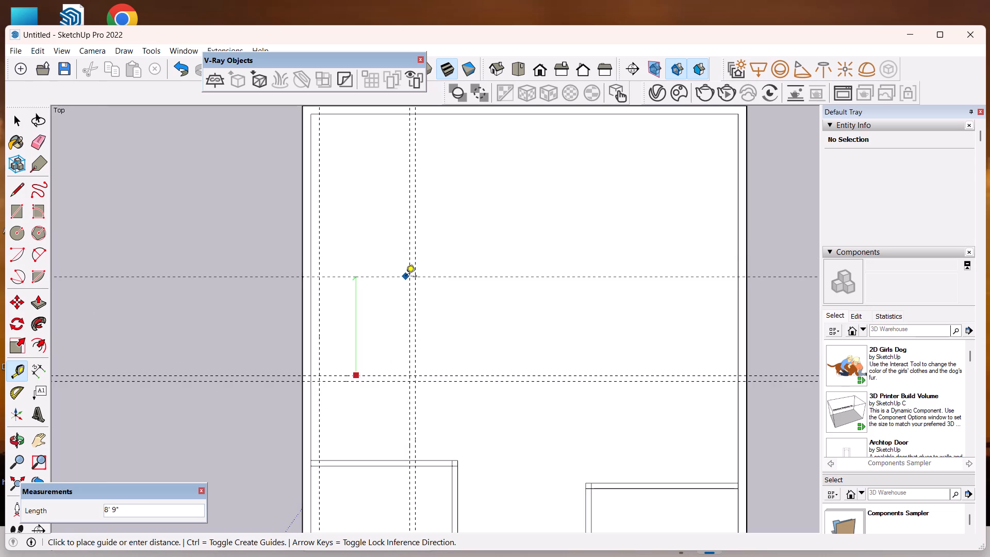
{"action": "scroll", "coordinate": [406, 272], "scroll_direction": "up", "scroll_amount": 1}
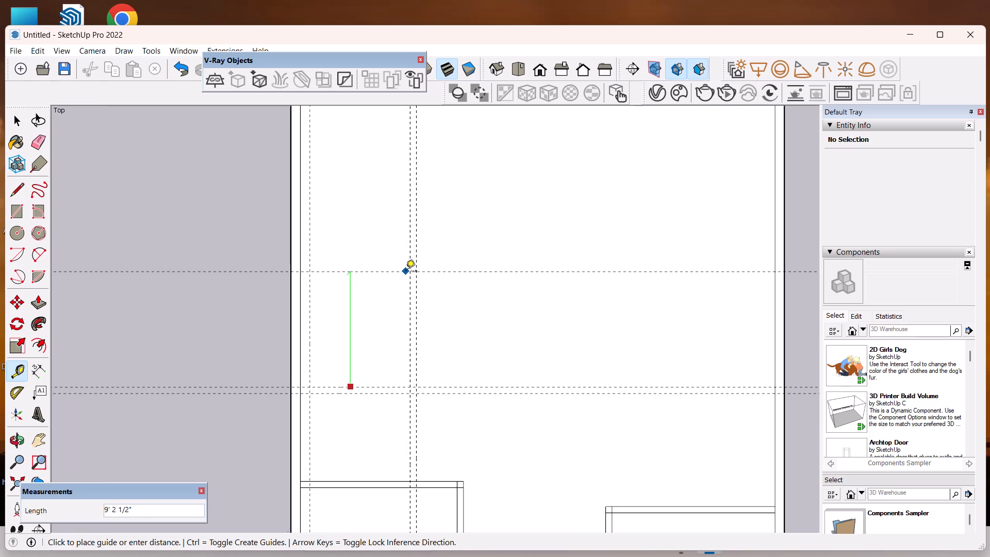
{"action": "type", "text": "8'"}
{"action": "key", "text": "Return"}
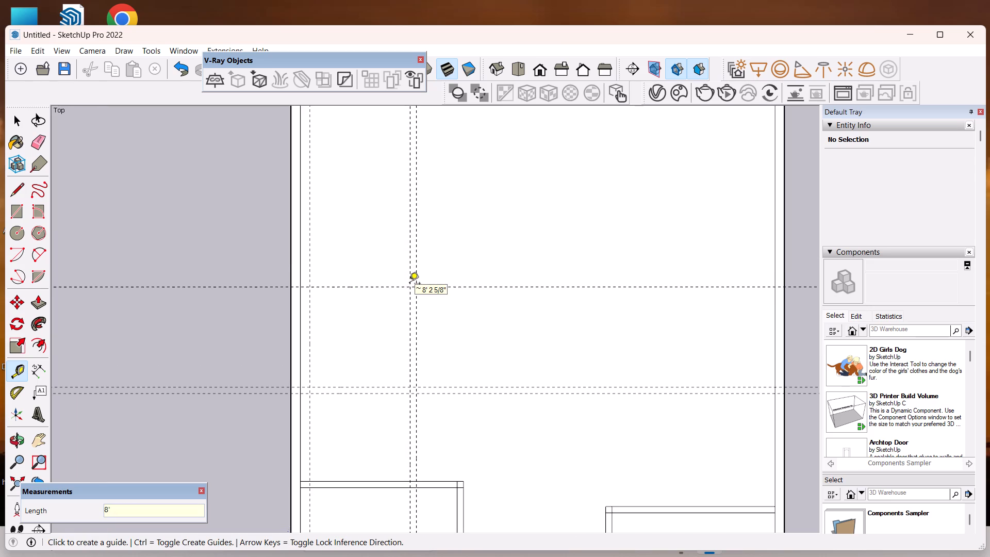
{"action": "left_click", "coordinate": [393, 289]}
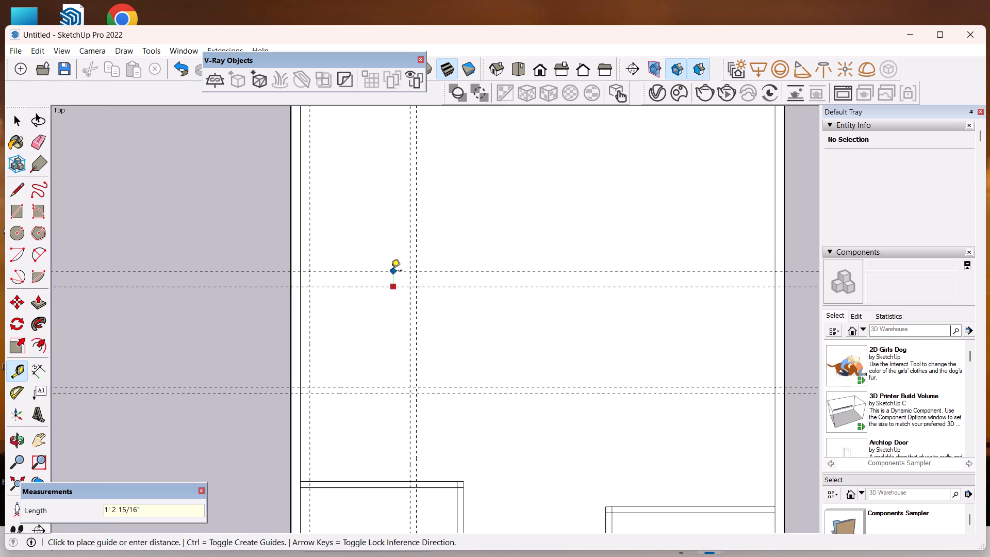
{"action": "type", "text": "6\""}
{"action": "key", "text": "Return"}
{"action": "key", "text": "space"}
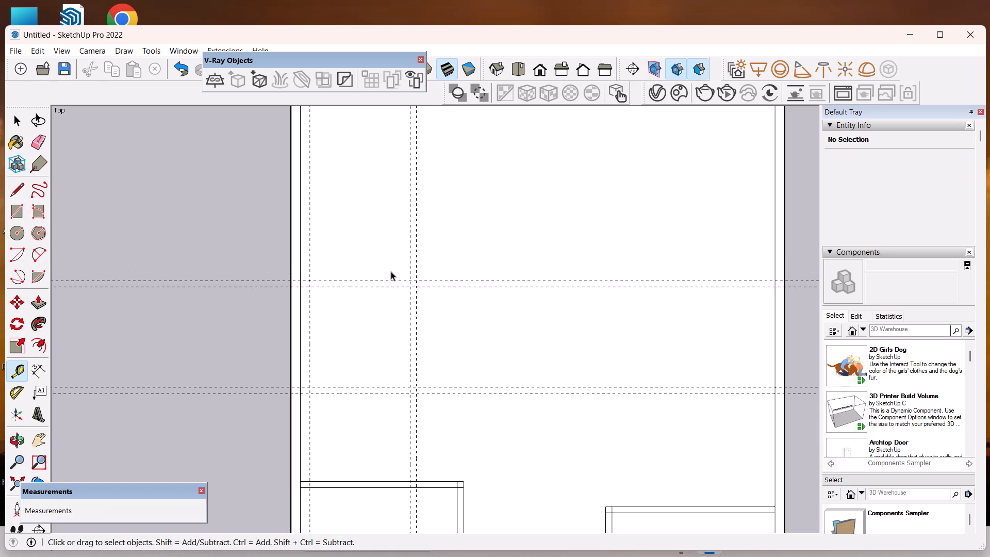
Draw an 8'6" by 6" wall rectangle between the top pair of guides, from the 9" guide to the outermost vertical guide.
{"action": "scroll", "coordinate": [385, 256], "scroll_direction": "down", "scroll_amount": 4}
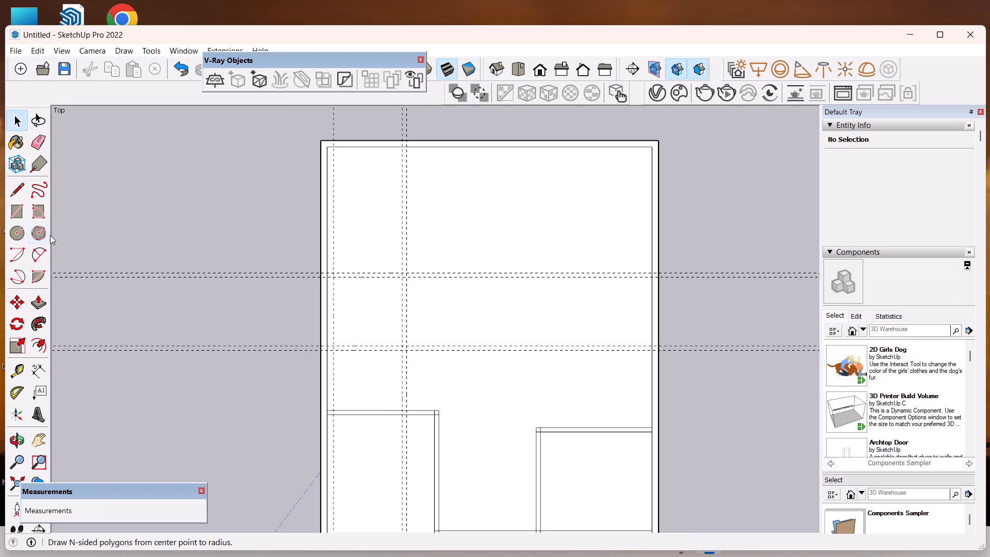
{"action": "left_click", "coordinate": [20, 211]}
{"action": "scroll", "coordinate": [361, 338], "scroll_direction": "up", "scroll_amount": 5}
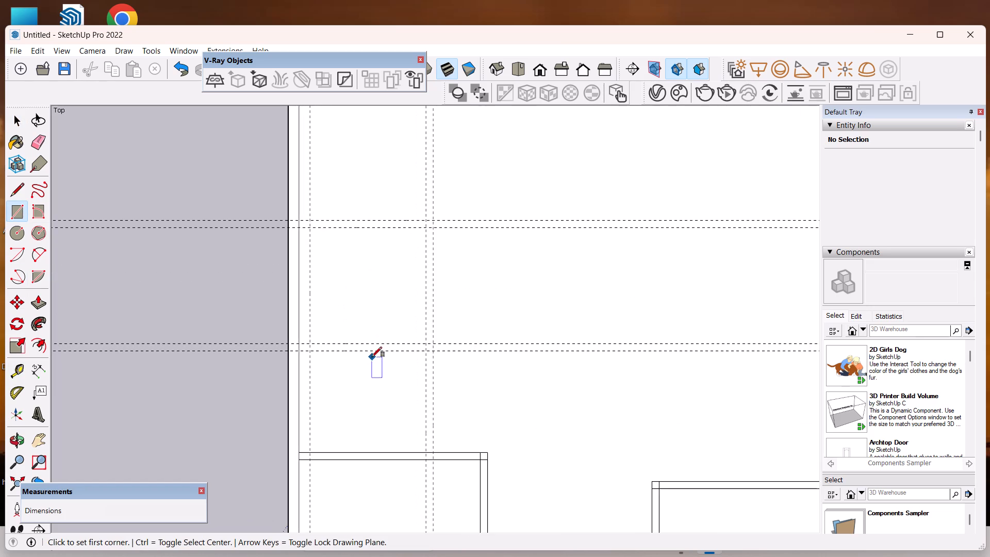
{"action": "left_click", "coordinate": [310, 219]}
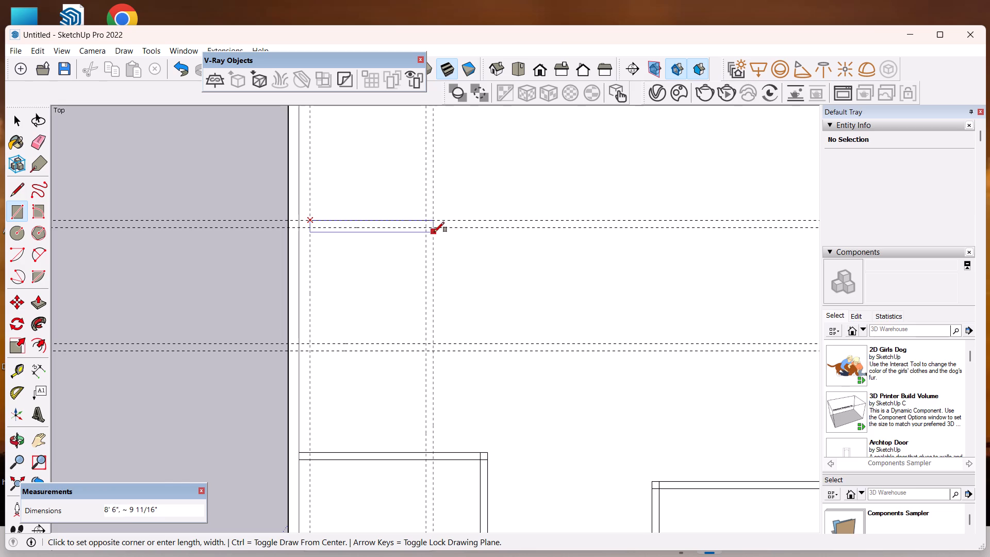
{"action": "left_click", "coordinate": [435, 230]}
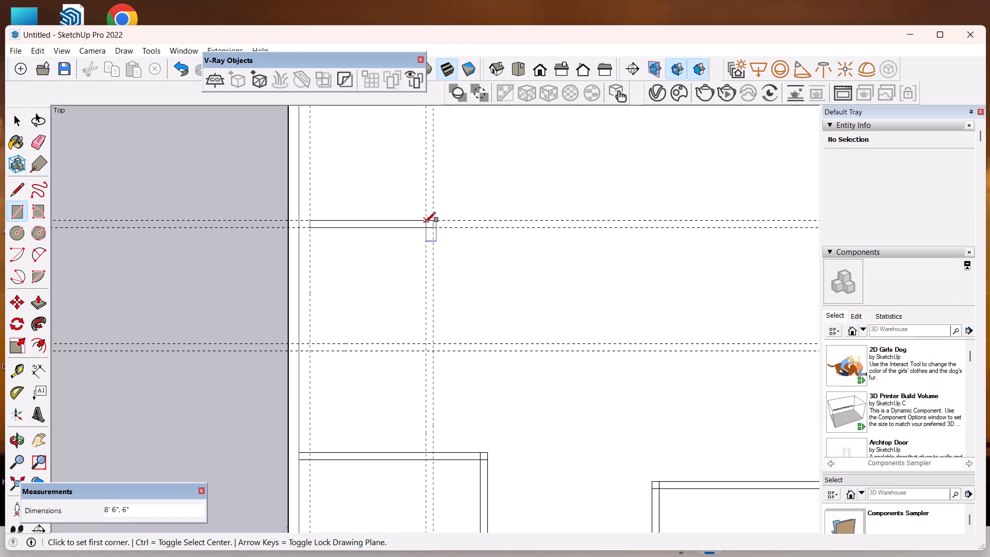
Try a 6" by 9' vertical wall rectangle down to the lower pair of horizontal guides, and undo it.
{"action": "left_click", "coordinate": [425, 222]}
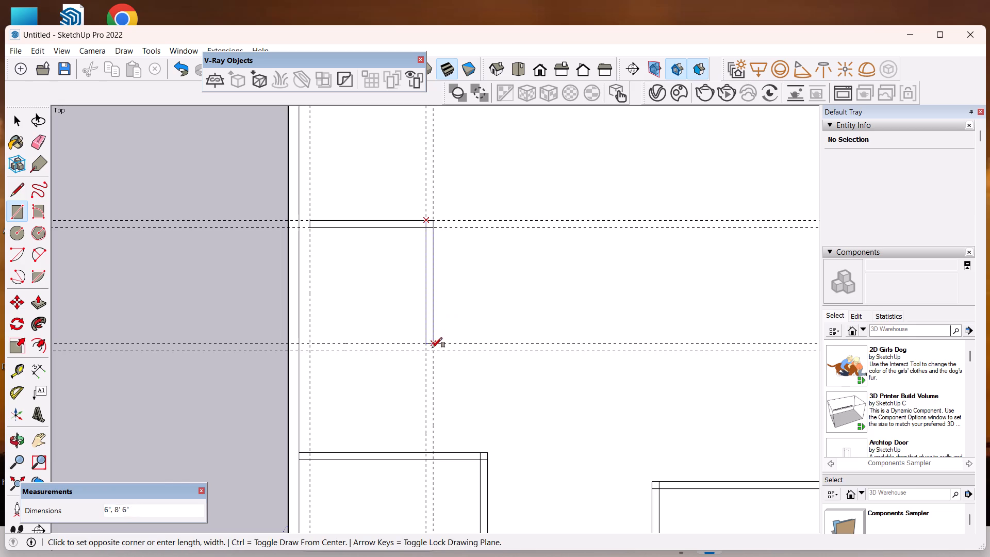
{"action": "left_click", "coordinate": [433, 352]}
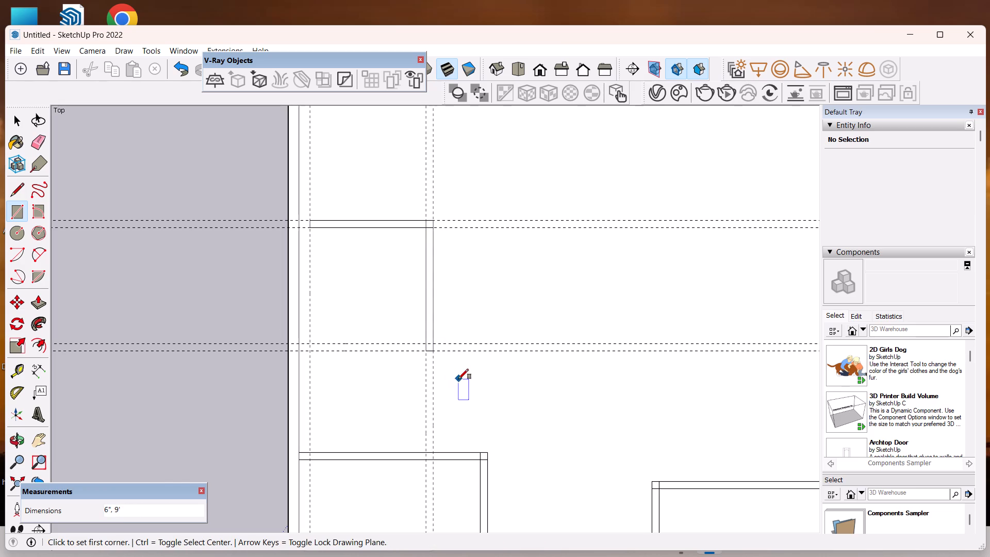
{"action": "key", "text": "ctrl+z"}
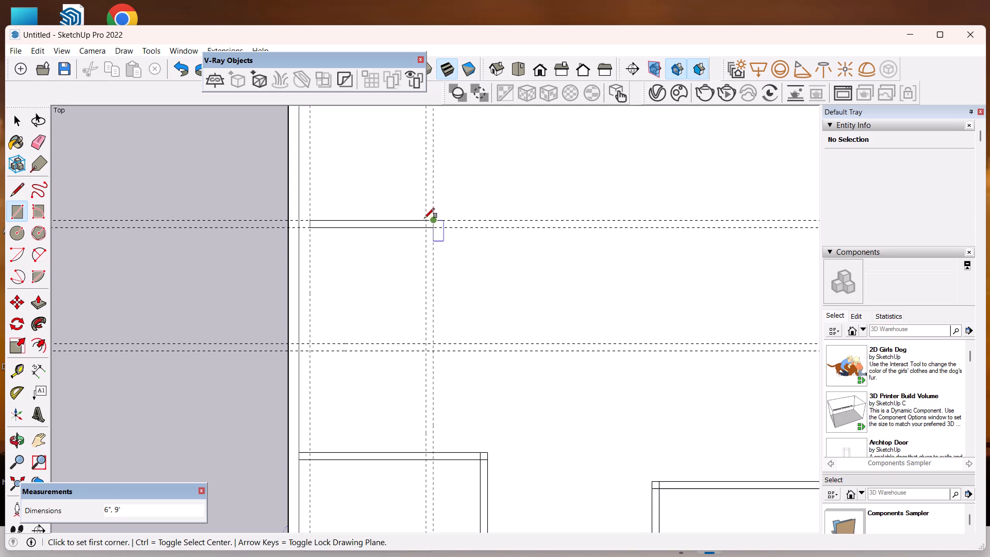
Draw a 6" by 16'6" vertical wall rectangle between the paired guides, from the top guide through the lower-left room's top wall.
{"action": "left_click", "coordinate": [426, 222]}
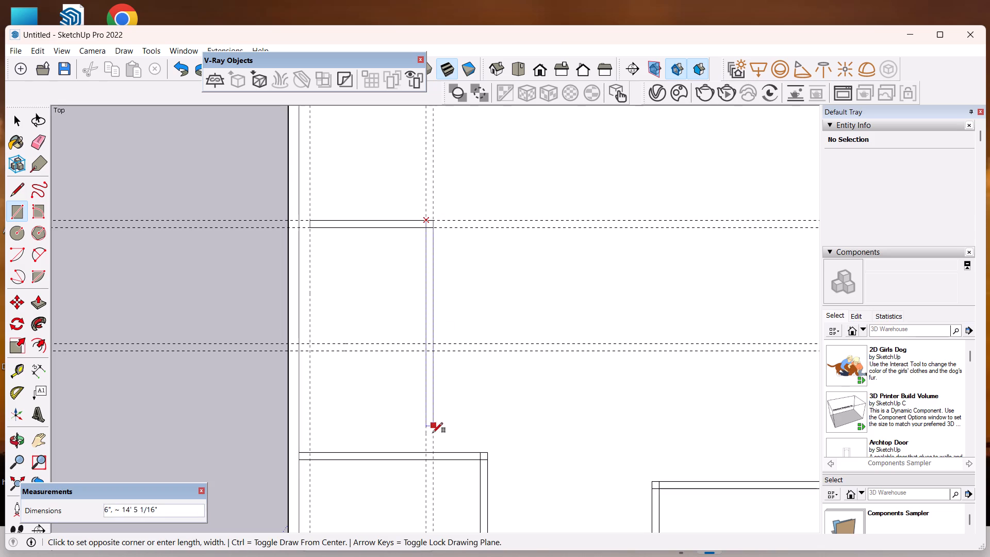
{"action": "left_click", "coordinate": [435, 462]}
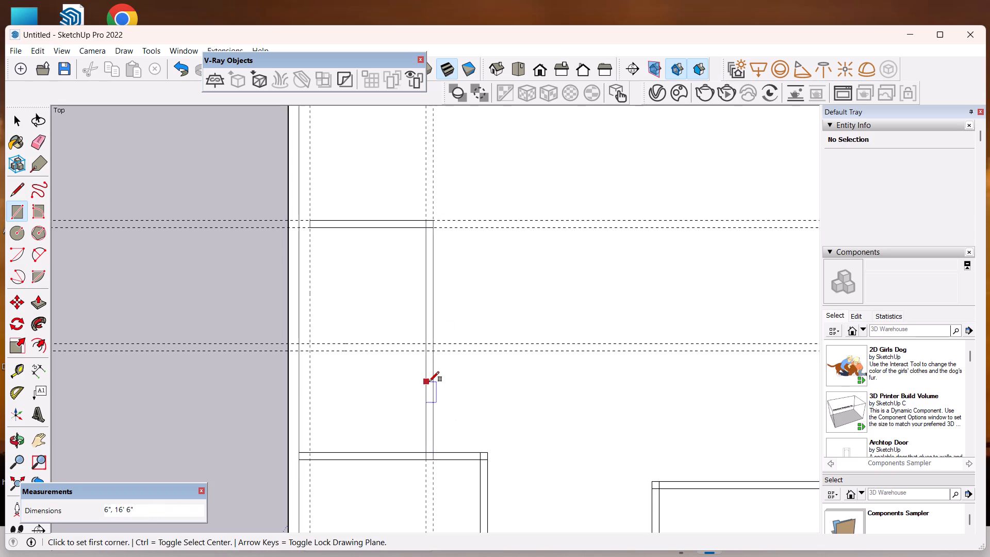
Draw a 9'3" by 6" wall rectangle between the lower pair of guides, from the left outer wall's inner face to the new vertical wall.
{"action": "scroll", "coordinate": [437, 385], "scroll_direction": "up", "scroll_amount": 1}
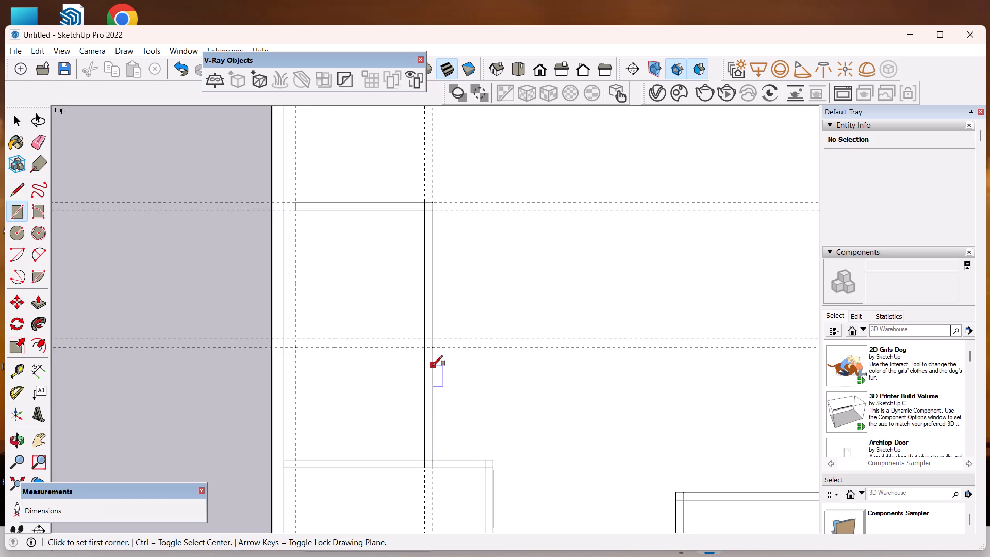
{"action": "scroll", "coordinate": [433, 365], "scroll_direction": "up", "scroll_amount": 1}
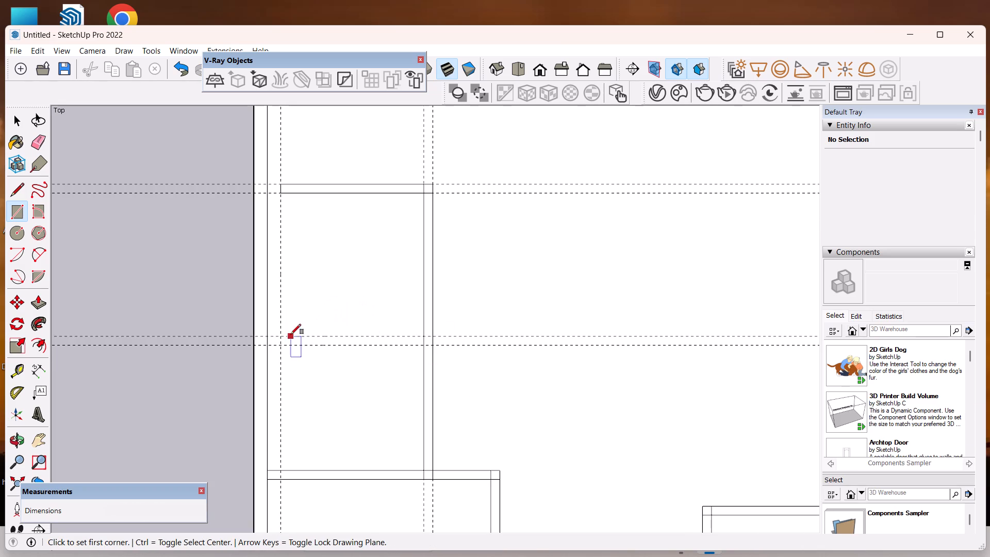
{"action": "left_click", "coordinate": [268, 335]}
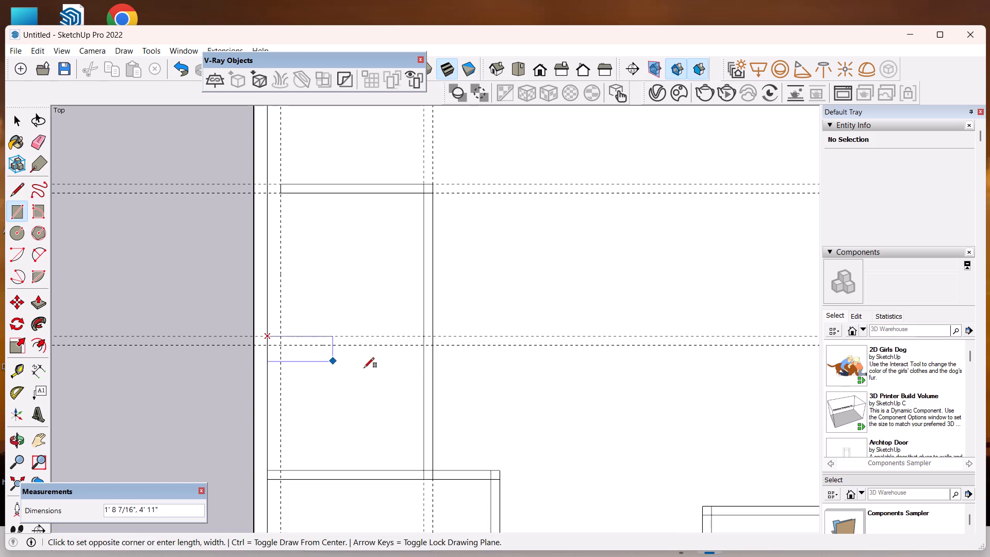
{"action": "left_click", "coordinate": [433, 348]}
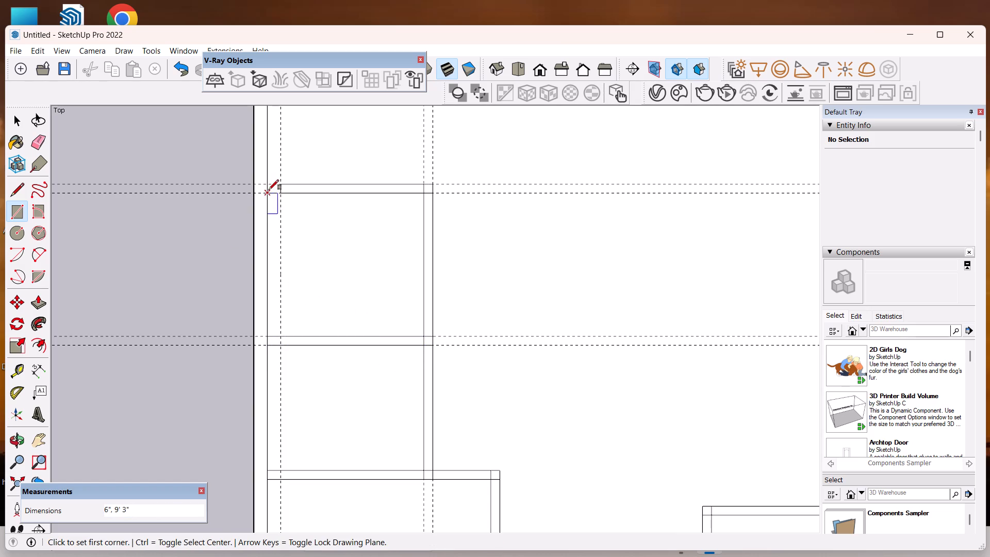
Draw a 9" wide rectangle along the left outer wall's inner face, from the top guide down to the lower-left room's top wall.
{"action": "left_click", "coordinate": [268, 183]}
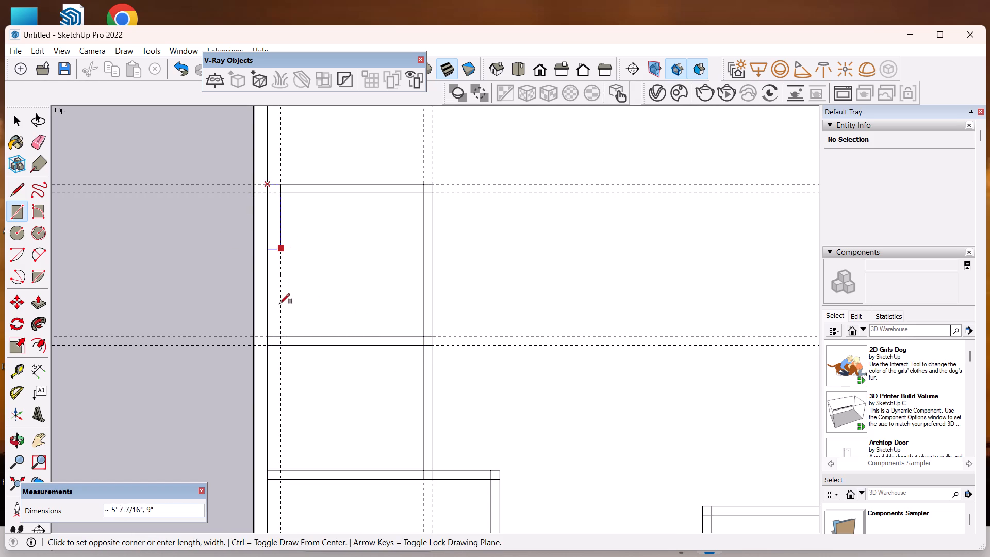
{"action": "left_click", "coordinate": [280, 473]}
{"action": "key", "text": "space"}
{"action": "key", "text": "space"}
{"action": "key", "text": "space"}
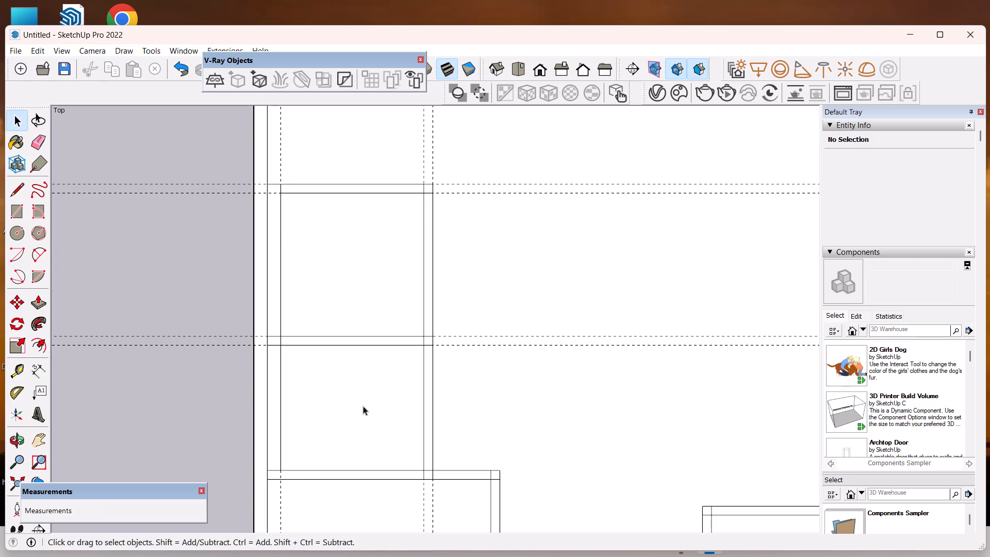
Erase all the horizontal and vertical guides from the floor plan.
{"action": "scroll", "coordinate": [363, 406], "scroll_direction": "down", "scroll_amount": 5}
{"action": "scroll", "coordinate": [438, 381], "scroll_direction": "down", "scroll_amount": 4}
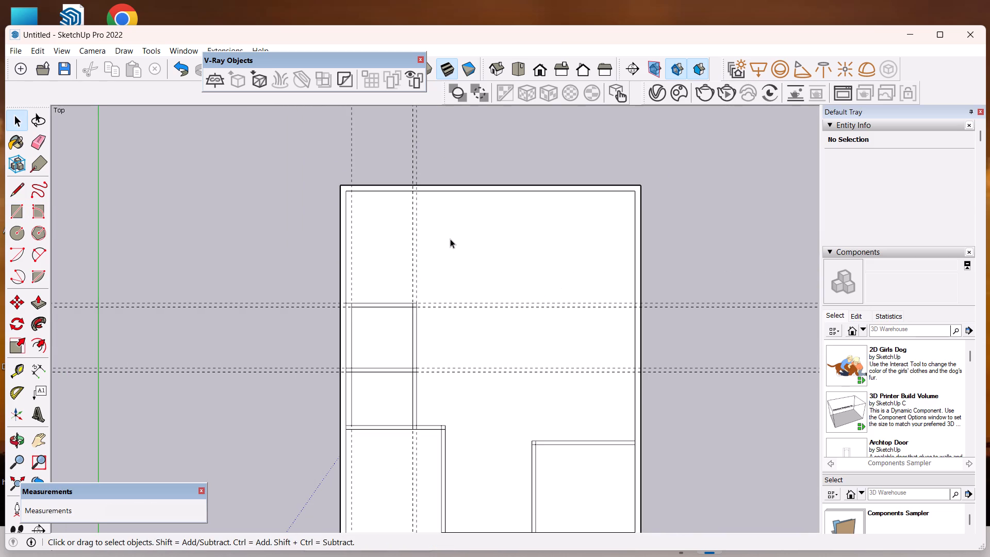
{"action": "scroll", "coordinate": [450, 239], "scroll_direction": "down", "scroll_amount": 3}
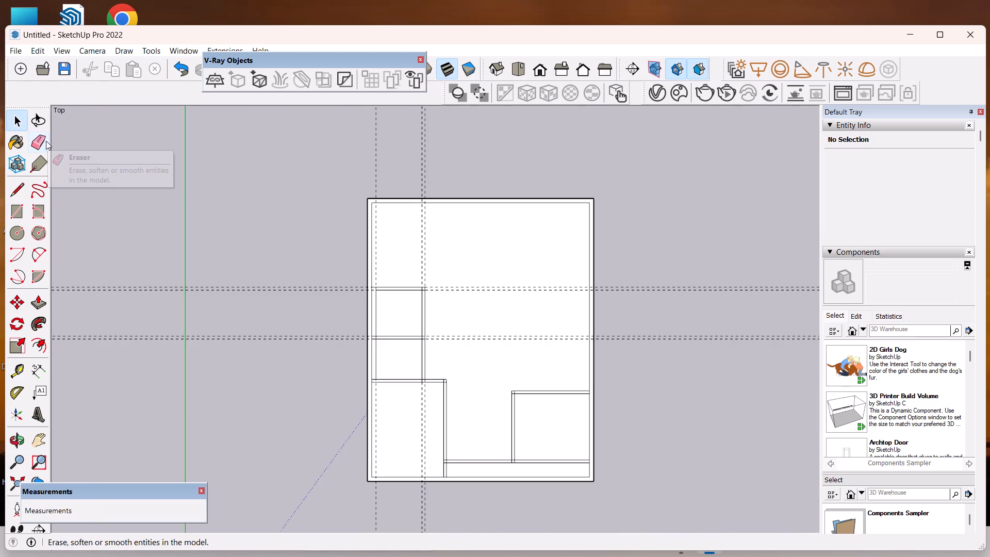
{"action": "left_click", "coordinate": [46, 141]}
{"action": "left_click_drag", "start_coordinate": [224, 287], "coordinate": [250, 334]}
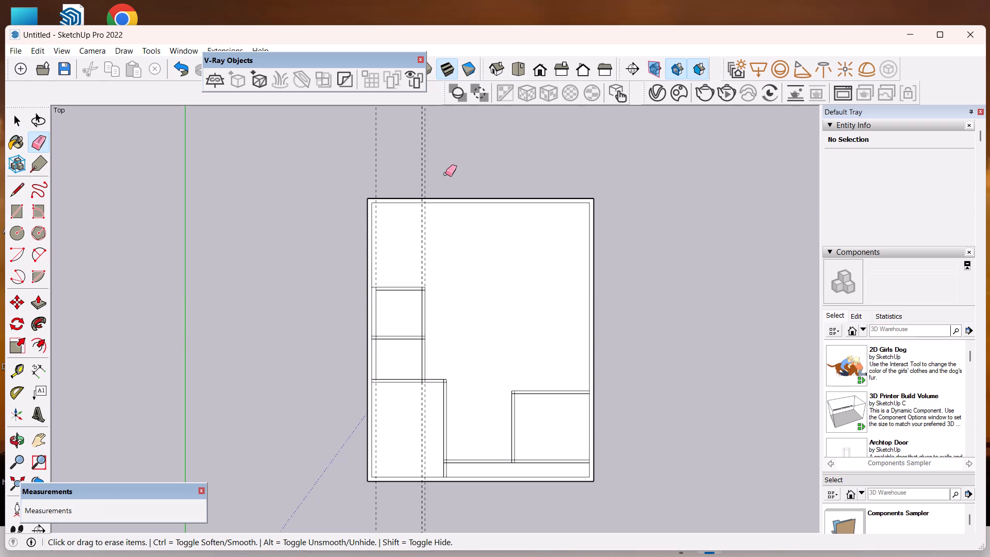
{"action": "left_click_drag", "start_coordinate": [446, 174], "coordinate": [355, 172]}
{"action": "left_click_drag", "start_coordinate": [427, 182], "coordinate": [419, 183]}
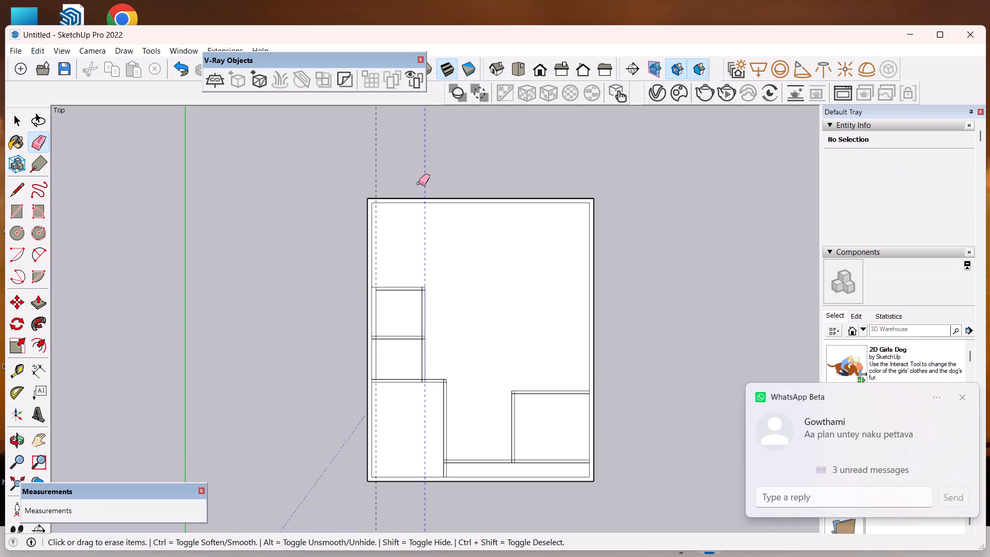
{"action": "left_click_drag", "start_coordinate": [419, 183], "coordinate": [368, 182]}
{"action": "key", "text": "space"}
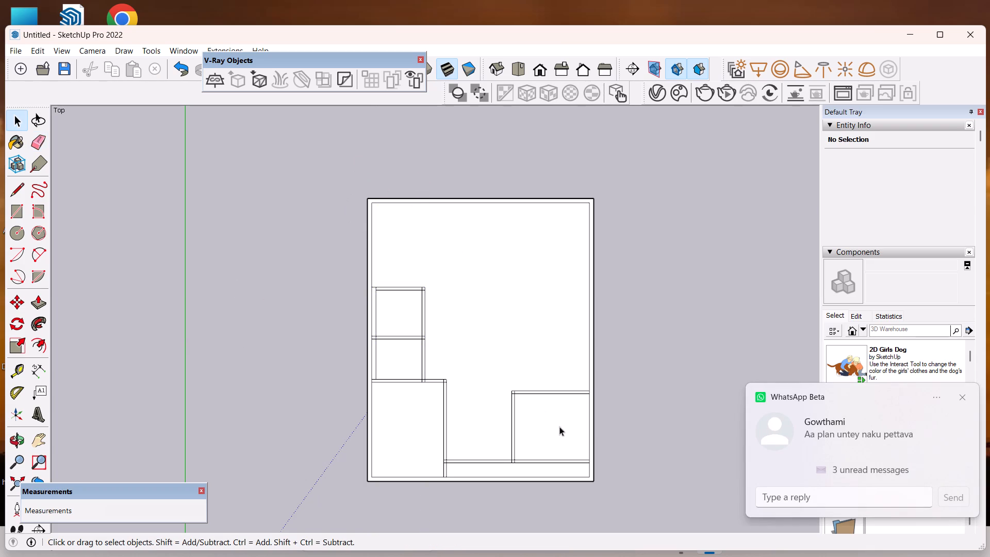
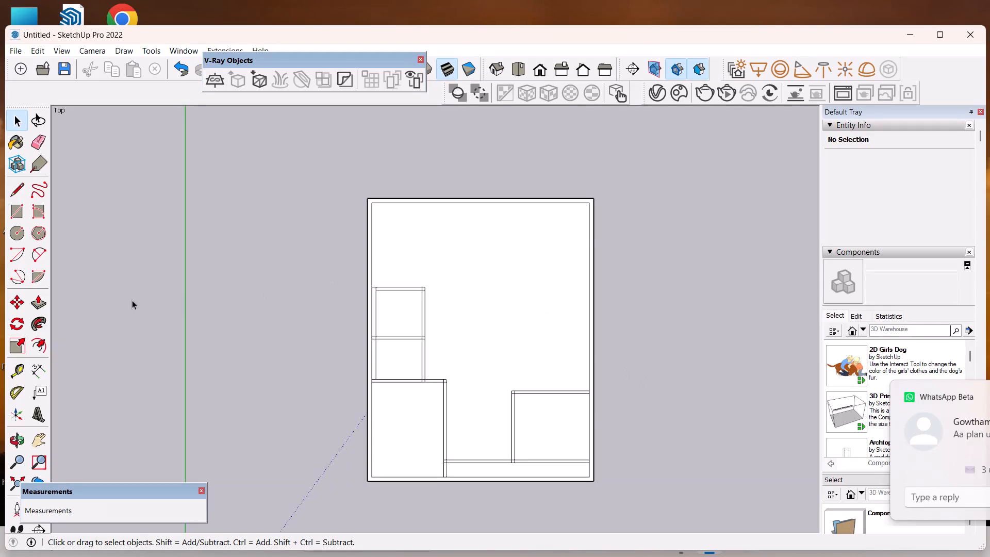
Place a vertical guide 9'3" from the left outer wall's inner face, in line with the small rooms' right wall.
{"action": "scroll", "coordinate": [617, 226], "scroll_direction": "up", "scroll_amount": 2}
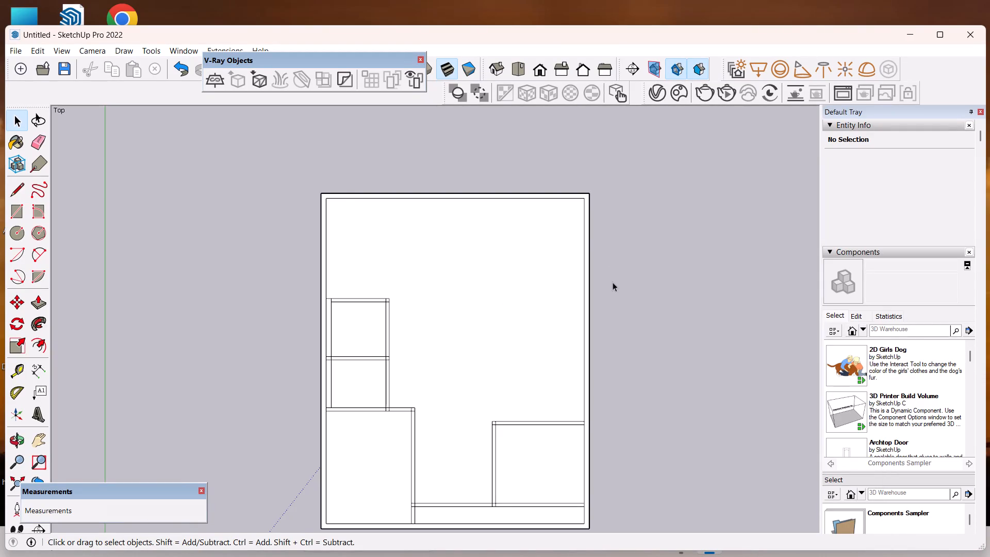
{"action": "scroll", "coordinate": [548, 267], "scroll_direction": "down", "scroll_amount": 1}
{"action": "scroll", "coordinate": [648, 256], "scroll_direction": "up", "scroll_amount": 1}
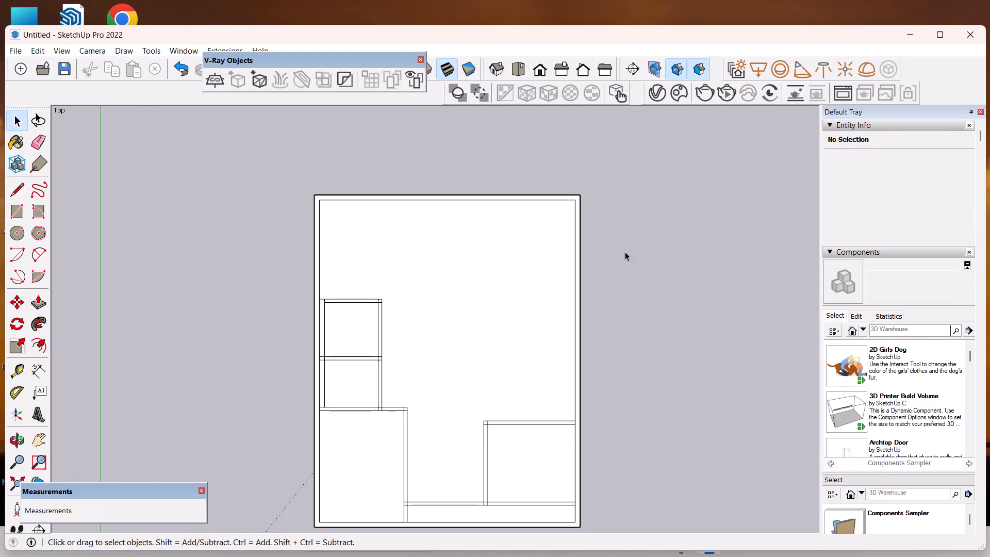
{"action": "scroll", "coordinate": [587, 249], "scroll_direction": "up", "scroll_amount": 1}
{"action": "scroll", "coordinate": [507, 234], "scroll_direction": "up", "scroll_amount": 2}
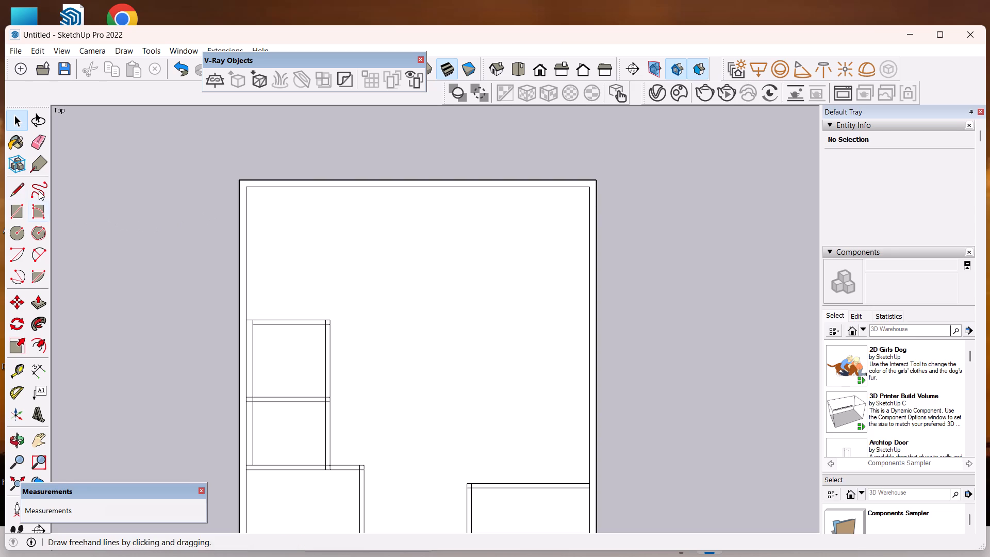
{"action": "left_click", "coordinate": [16, 371]}
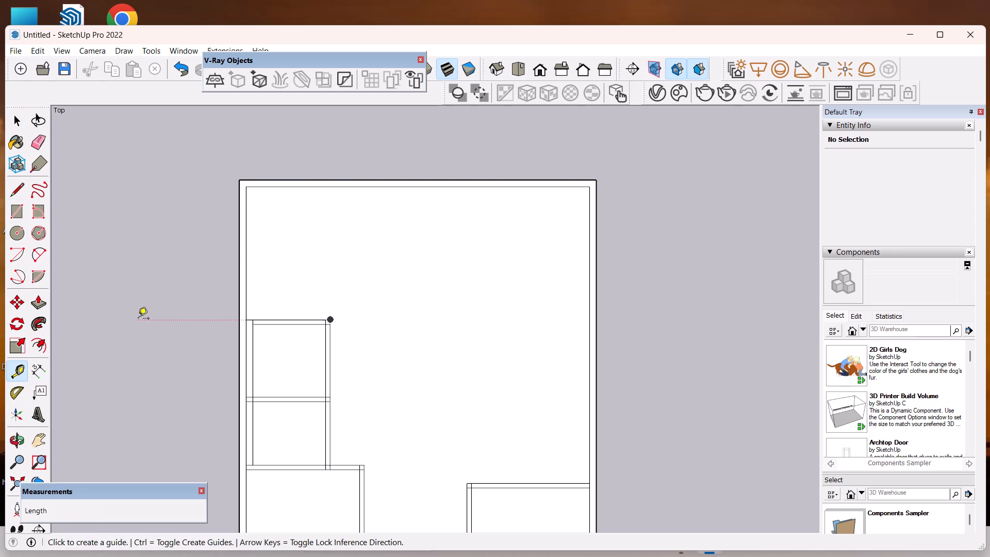
{"action": "left_click", "coordinate": [243, 289]}
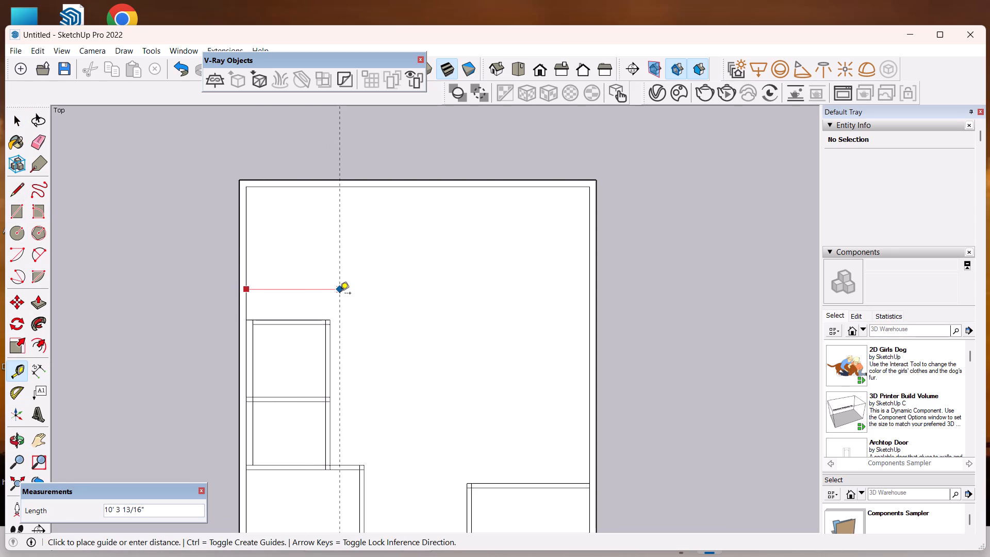
{"action": "double_click", "coordinate": [340, 294]}
{"action": "key", "text": "ctrl+z"}
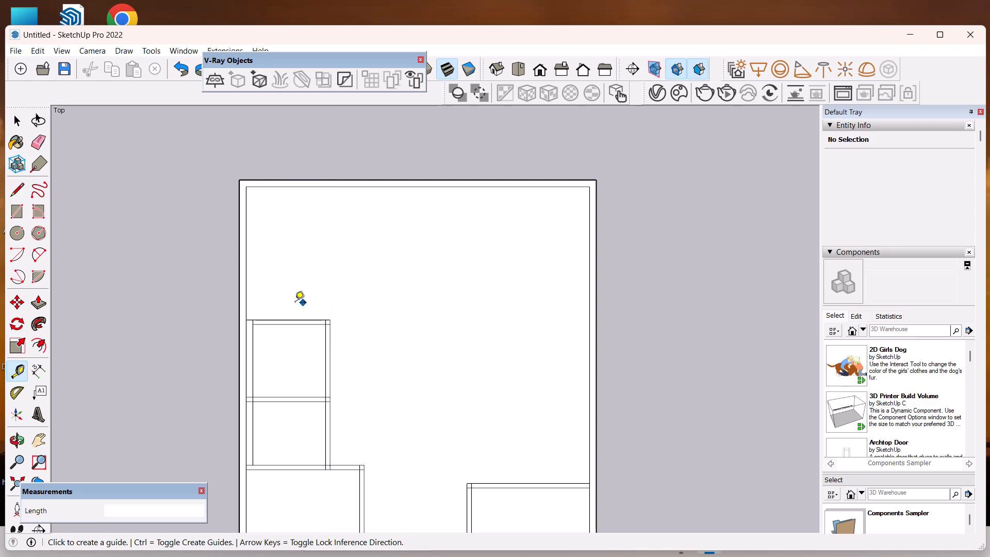
{"action": "left_click", "coordinate": [246, 283]}
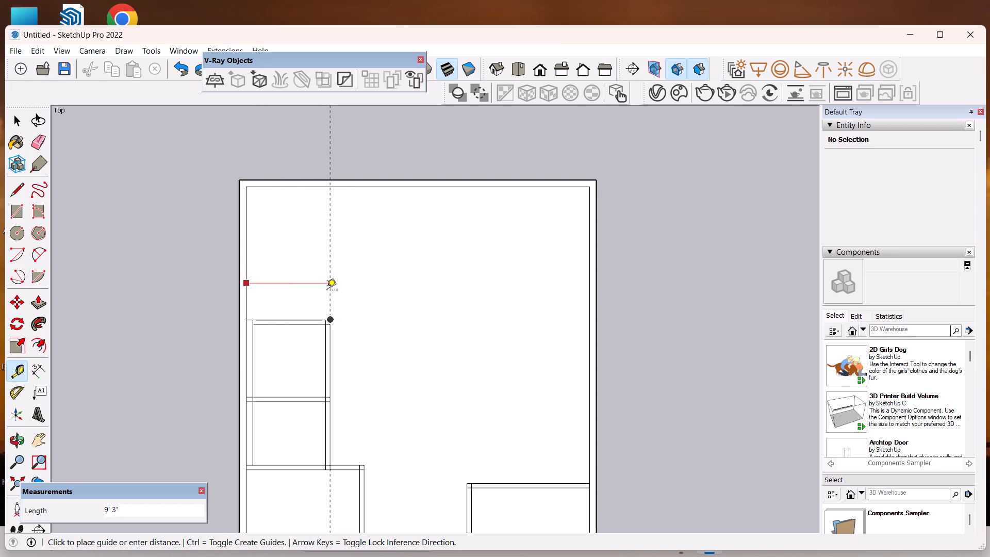
{"action": "left_click", "coordinate": [327, 291]}
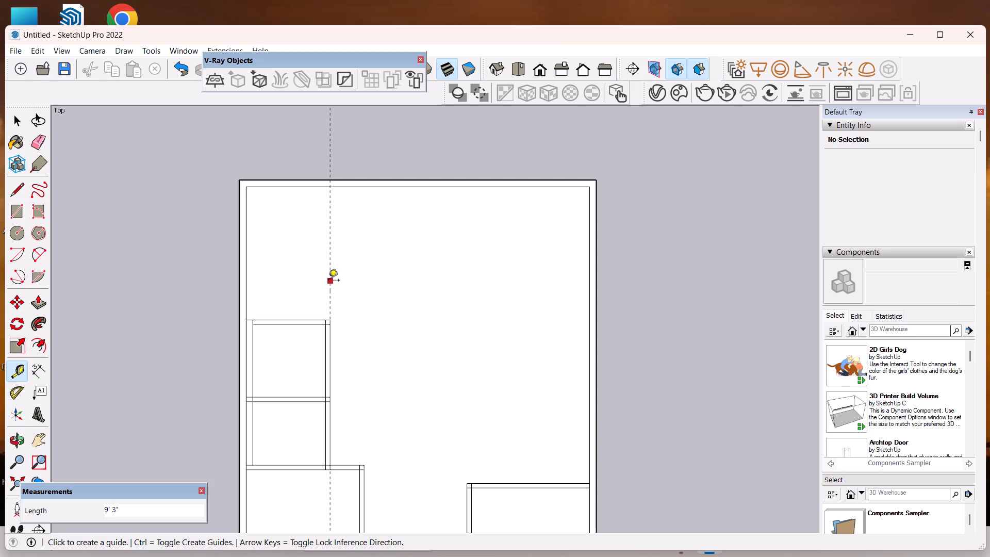
Add a vertical guide 11'6" to the right of the first guide and another 6" beyond it.
{"action": "left_click", "coordinate": [328, 281]}
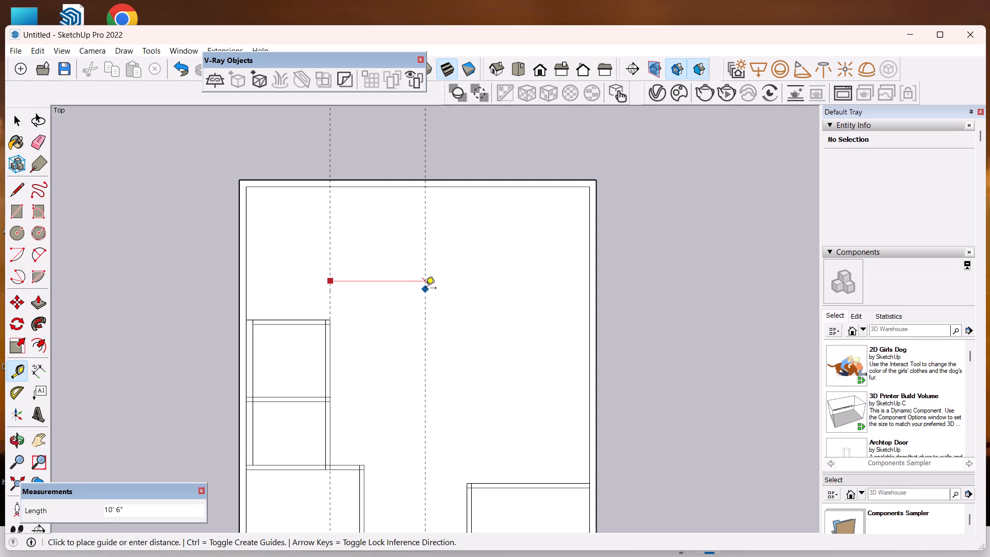
{"action": "type", "text": "11'"}
{"action": "type", "text": "6\""}
{"action": "key", "text": "Return"}
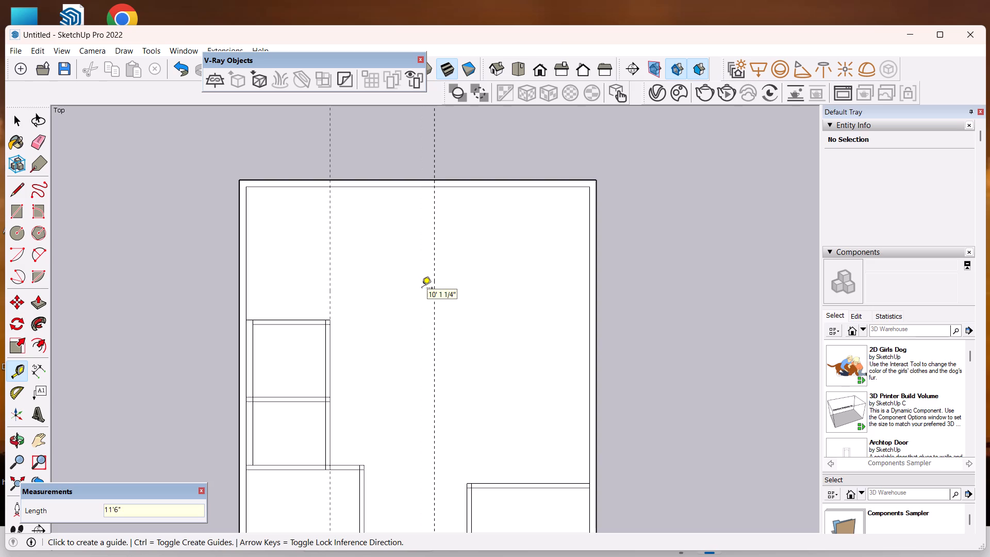
{"action": "left_click", "coordinate": [434, 277]}
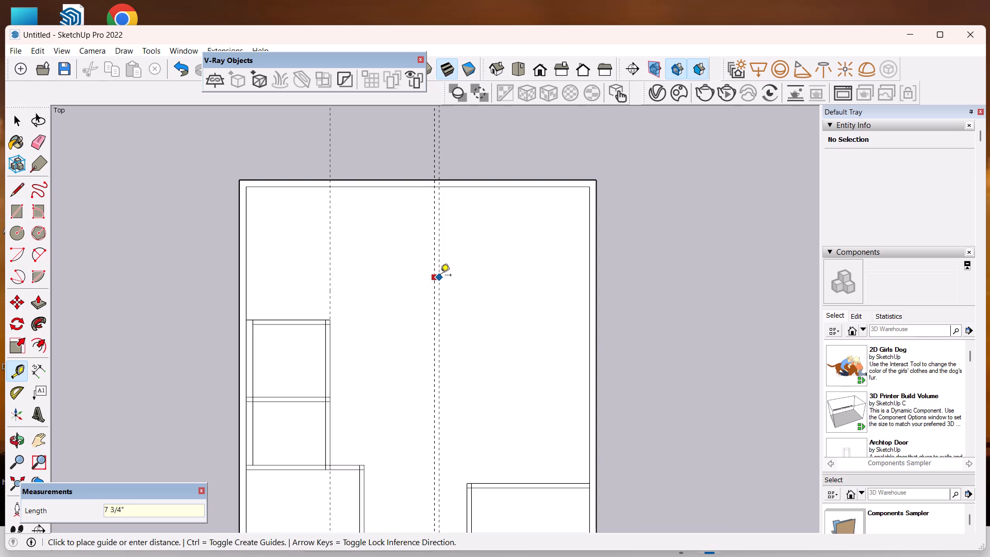
{"action": "key", "text": "6"}
{"action": "key", "text": "shift+quotedbl"}
{"action": "key", "text": "Return"}
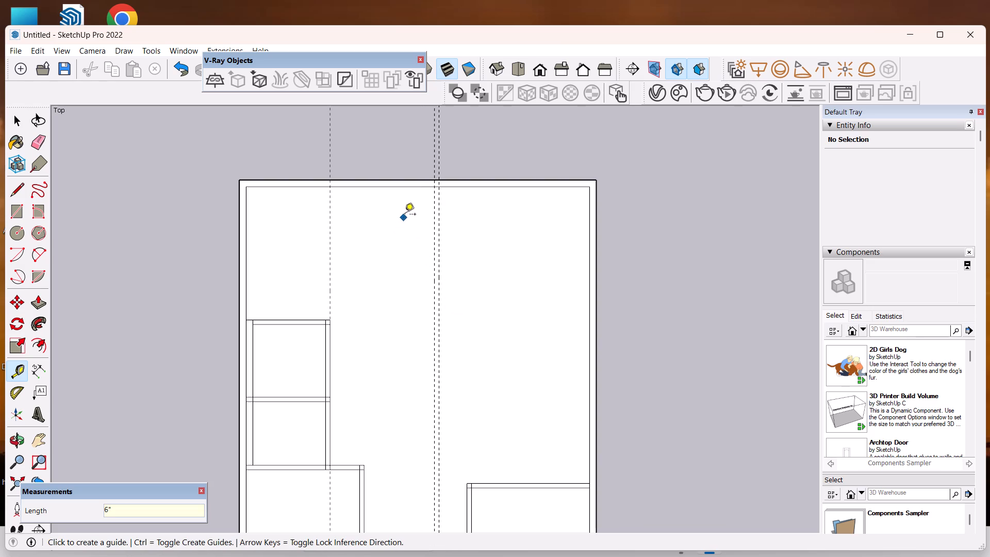
Place a horizontal guide 14'8" below the top outer wall's inner face and a second one 6" below it.
{"action": "left_click", "coordinate": [397, 189]}
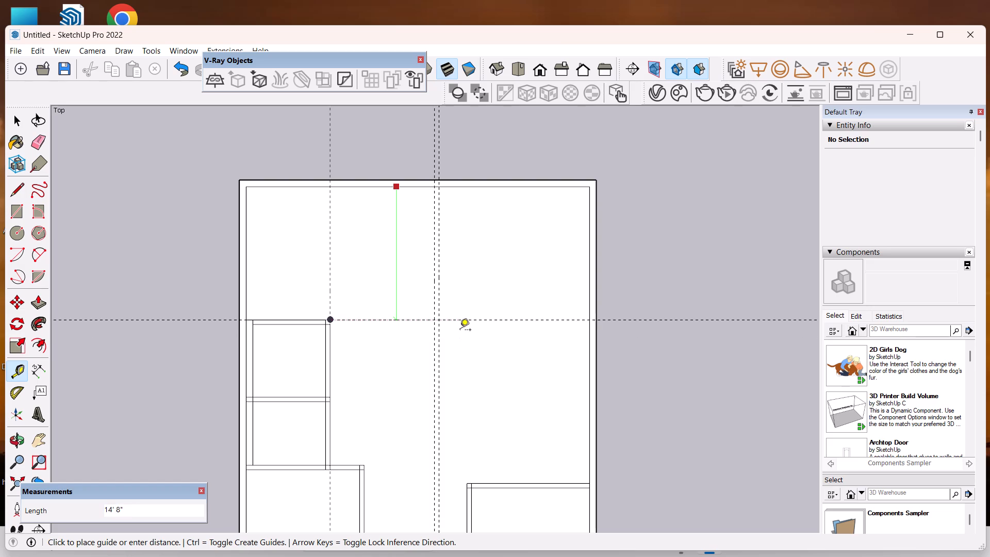
{"action": "left_click", "coordinate": [460, 331]}
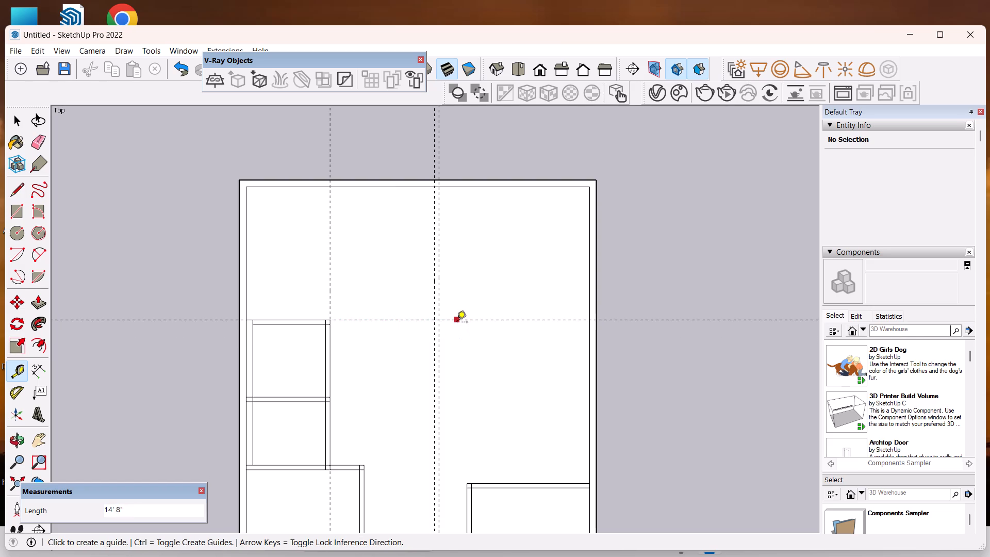
{"action": "left_click", "coordinate": [457, 323]}
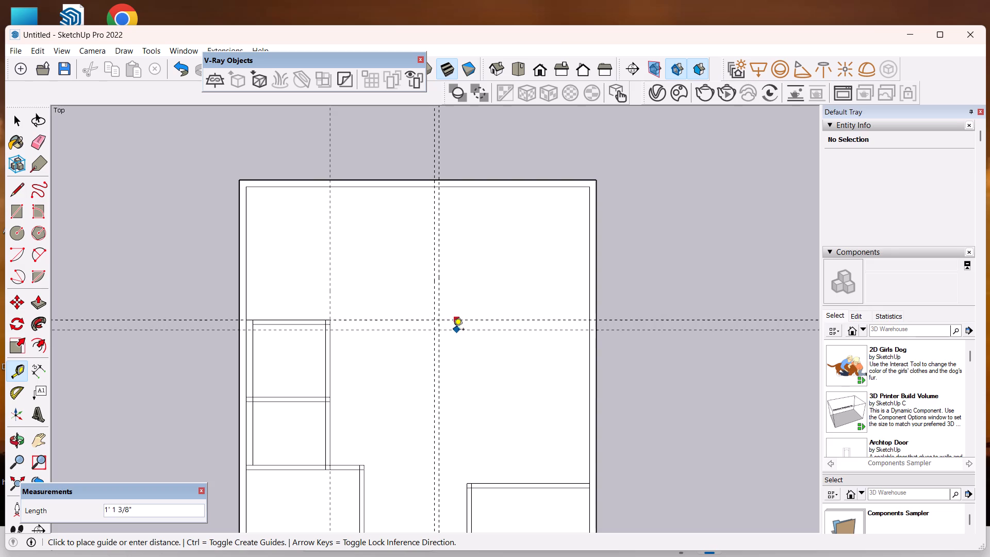
{"action": "key", "text": "6"}
{"action": "key", "text": "shift+quotedbl"}
{"action": "key", "text": "Return"}
{"action": "key", "text": "space"}
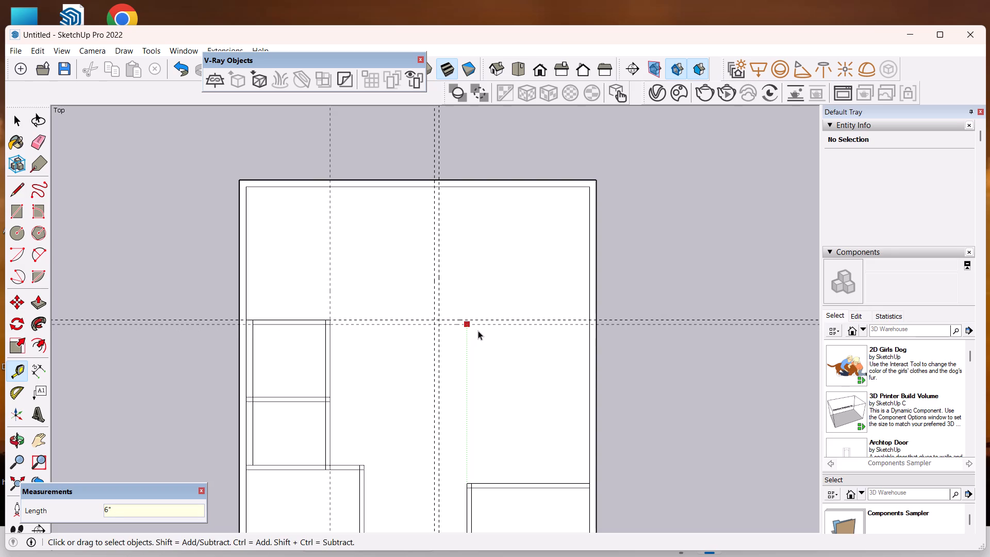
{"action": "key", "text": "space"}
Add a vertical guide 6" to the right of the guide aligned with the small rooms' right wall.
{"action": "scroll", "coordinate": [424, 290], "scroll_direction": "down", "scroll_amount": 6}
{"action": "scroll", "coordinate": [538, 330], "scroll_direction": "up", "scroll_amount": 1}
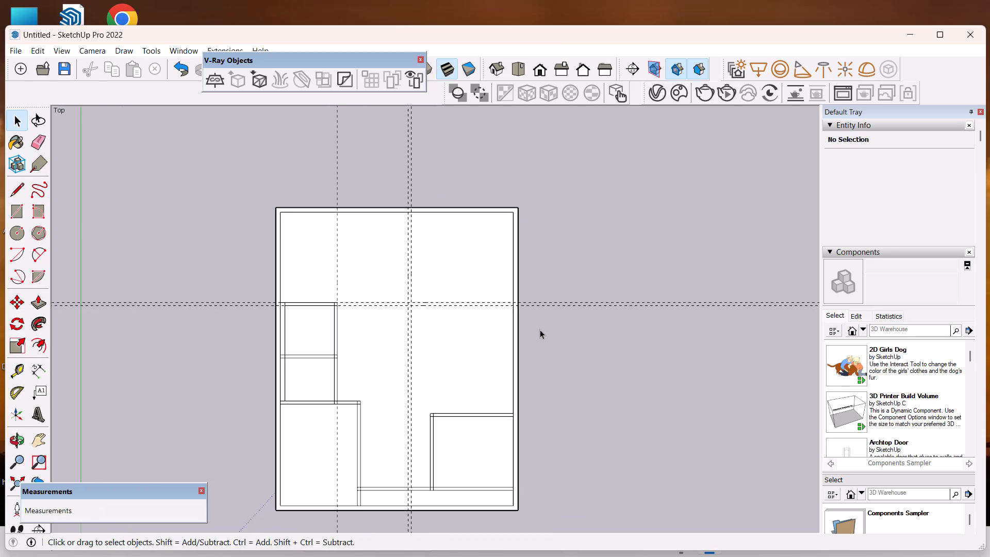
{"action": "scroll", "coordinate": [540, 330], "scroll_direction": "up", "scroll_amount": 1}
{"action": "scroll", "coordinate": [351, 224], "scroll_direction": "up", "scroll_amount": 4}
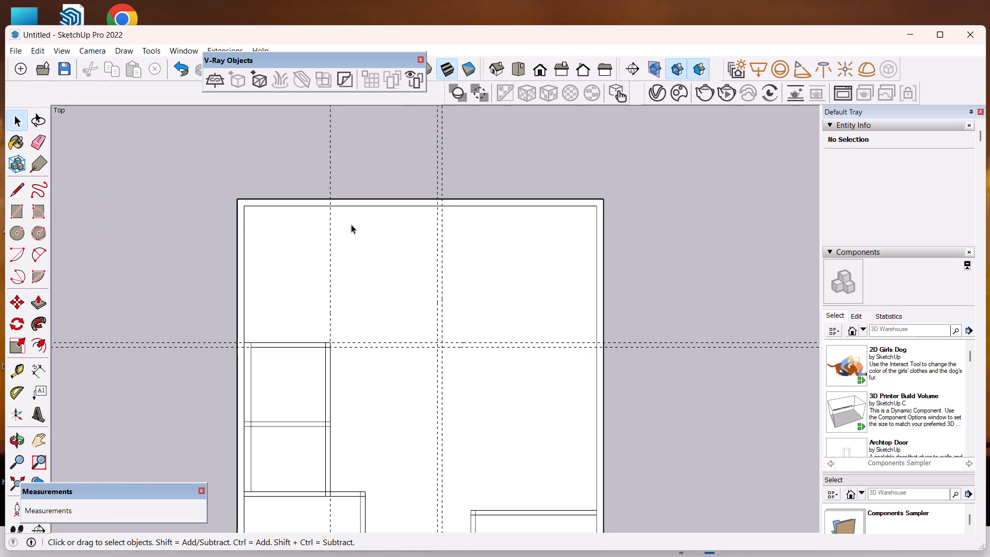
{"action": "scroll", "coordinate": [351, 224], "scroll_direction": "up", "scroll_amount": 2}
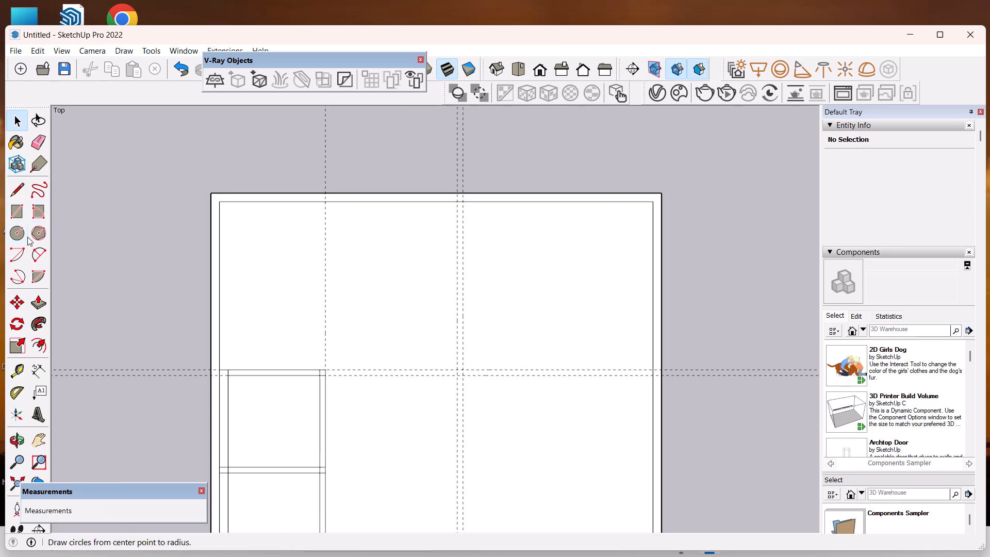
{"action": "left_click", "coordinate": [24, 373]}
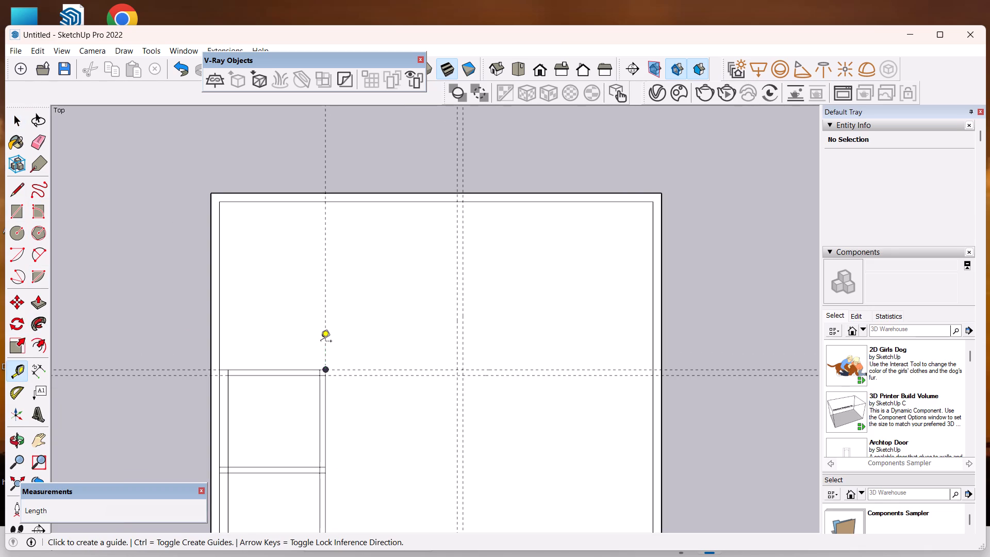
{"action": "left_click", "coordinate": [322, 339]}
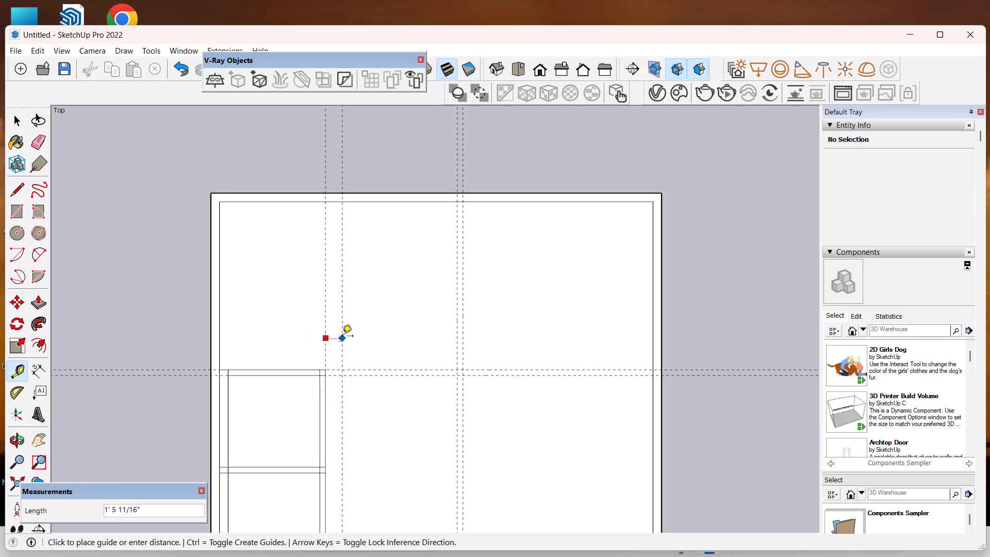
{"action": "key", "text": "6"}
{"action": "key", "text": "shift+quotedbl"}
{"action": "key", "text": "Return"}
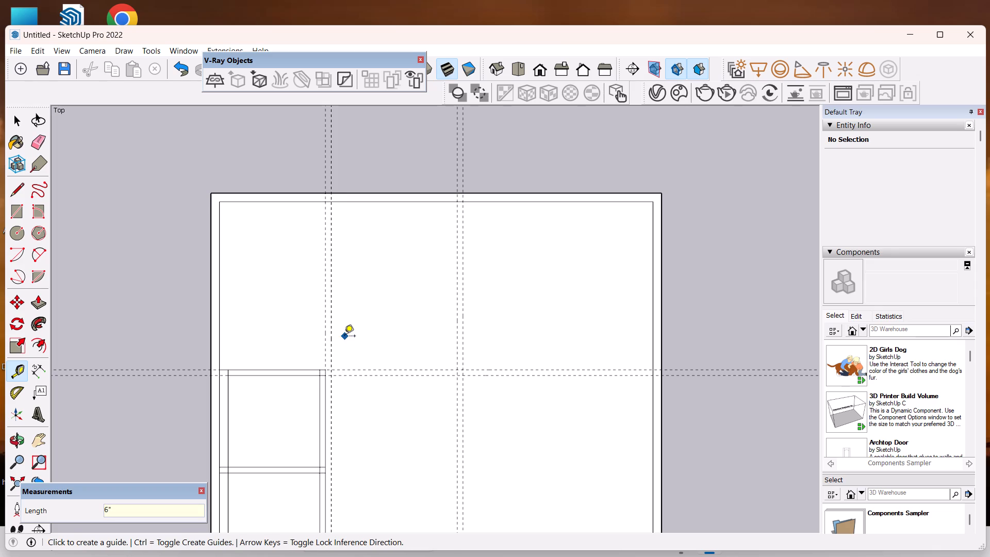
{"action": "key", "text": "space"}
Draw a 6" by 15'2" wall rectangle between each pair of vertical guides, from the top outer wall's inner face to the lower horizontal guide.
{"action": "scroll", "coordinate": [344, 337], "scroll_direction": "down", "scroll_amount": 3}
{"action": "scroll", "coordinate": [395, 358], "scroll_direction": "up", "scroll_amount": 3}
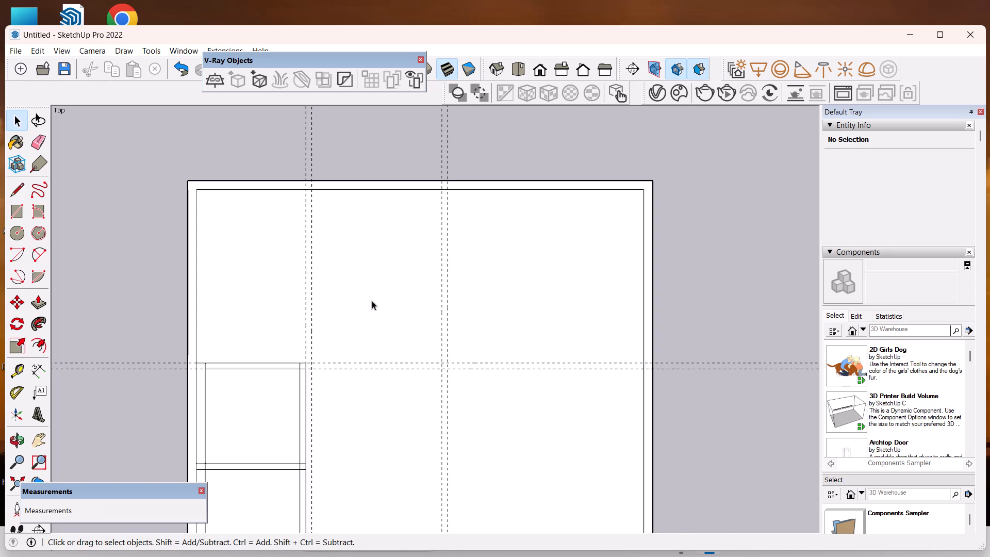
{"action": "scroll", "coordinate": [351, 272], "scroll_direction": "up", "scroll_amount": 4}
{"action": "scroll", "coordinate": [351, 272], "scroll_direction": "down", "scroll_amount": 3}
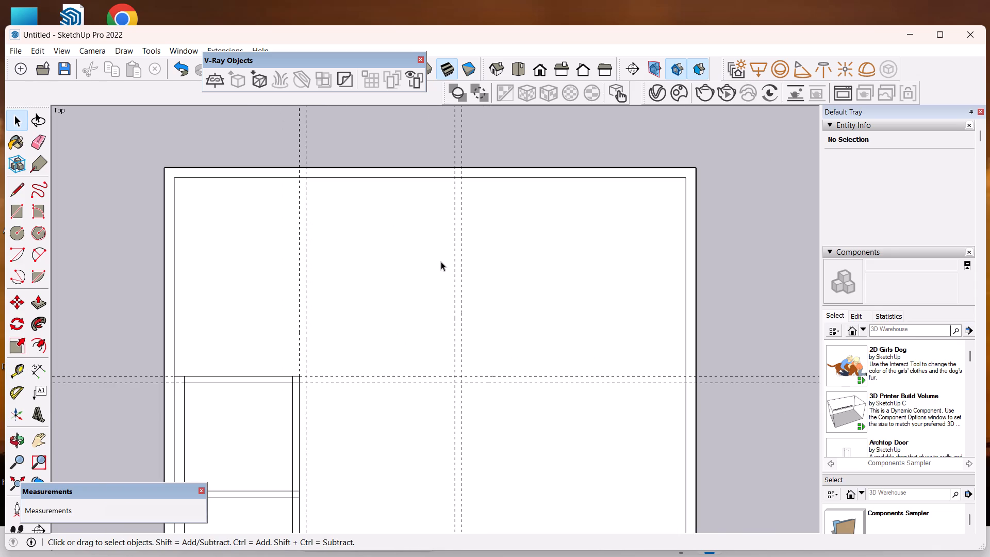
{"action": "scroll", "coordinate": [495, 317], "scroll_direction": "up", "scroll_amount": 3}
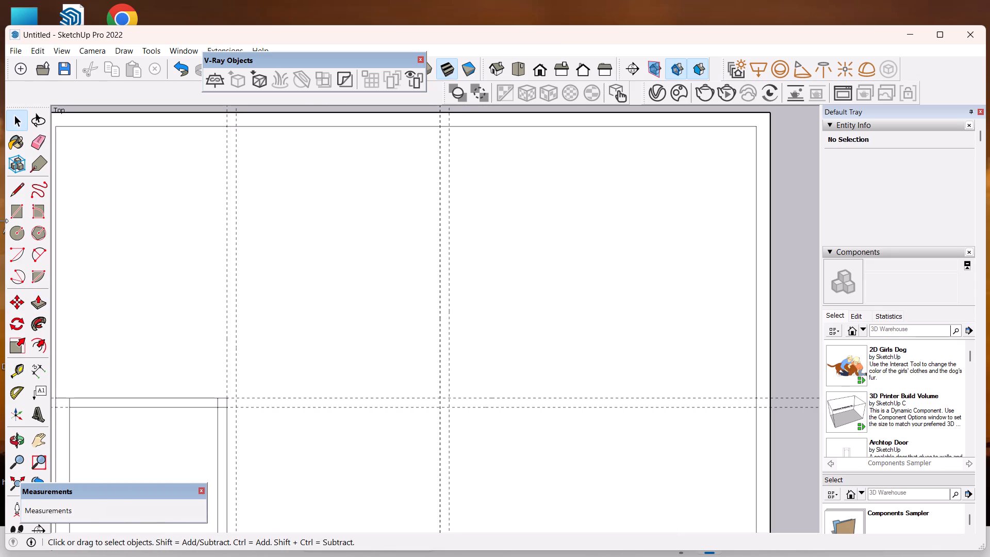
{"action": "left_click", "coordinate": [25, 211]}
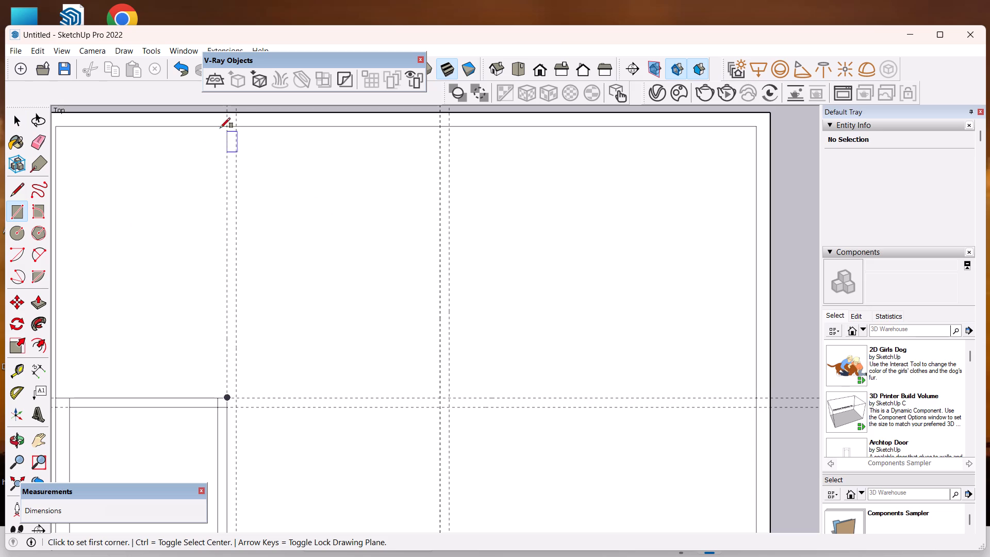
{"action": "left_click", "coordinate": [228, 128]}
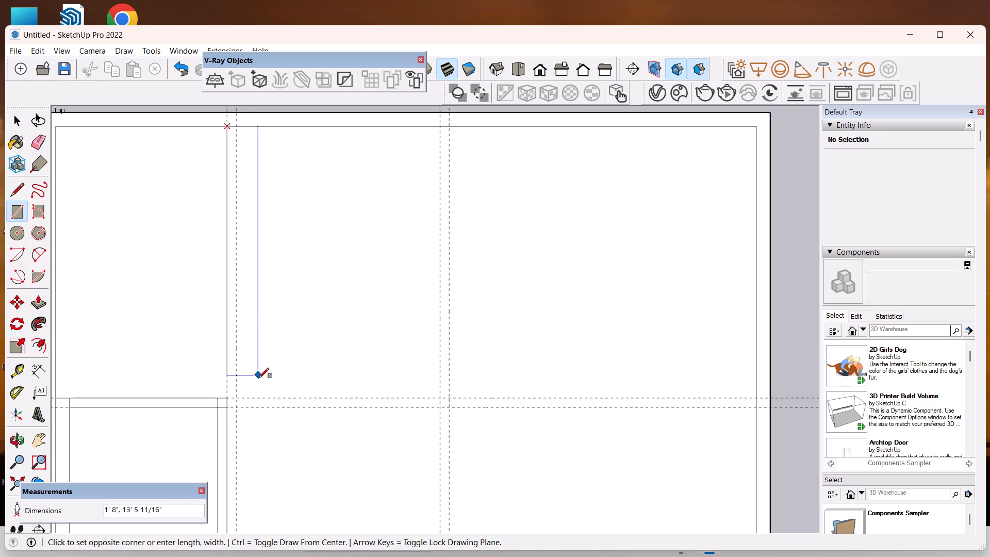
{"action": "left_click", "coordinate": [237, 407]}
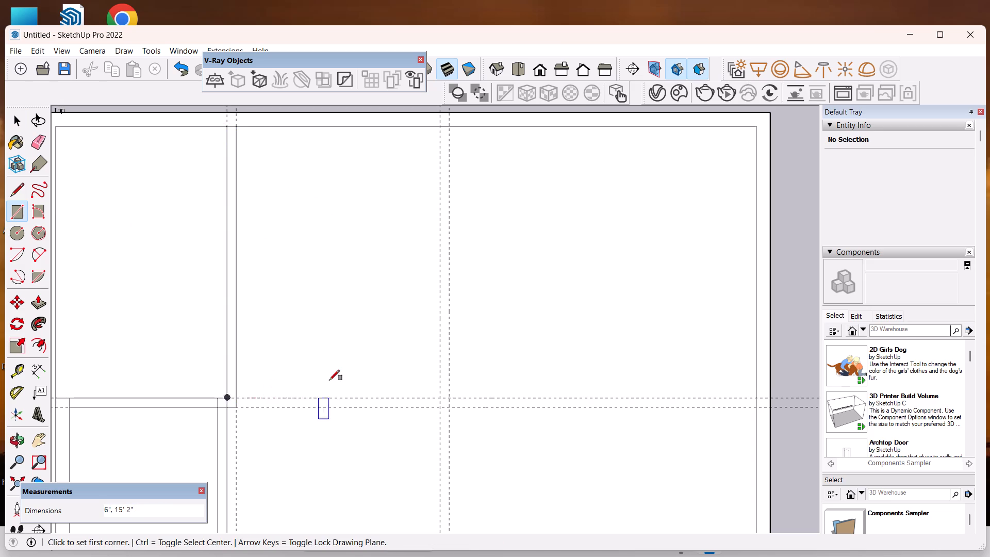
{"action": "left_click", "coordinate": [443, 123]}
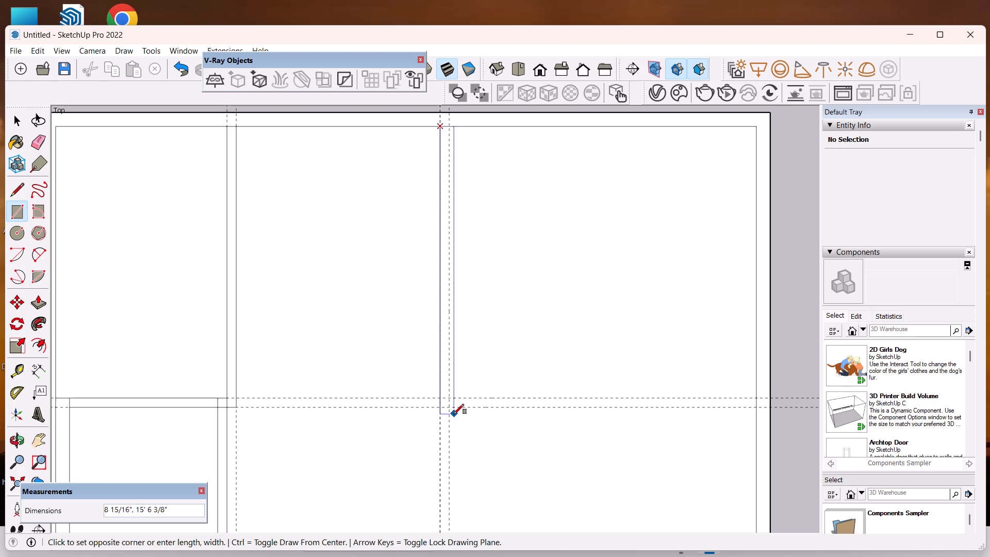
{"action": "left_click", "coordinate": [450, 408]}
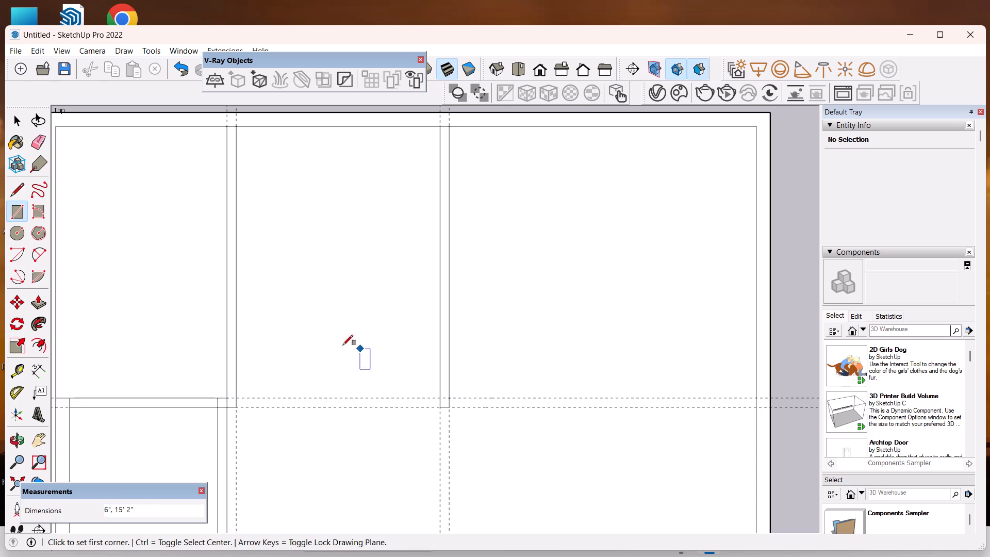
Draw a 12' by 6" wall rectangle between the horizontal guides, from the small rooms' top-right corner to the second new vertical wall's right face.
{"action": "scroll", "coordinate": [331, 343], "scroll_direction": "down", "scroll_amount": 7}
{"action": "scroll", "coordinate": [439, 417], "scroll_direction": "up", "scroll_amount": 4}
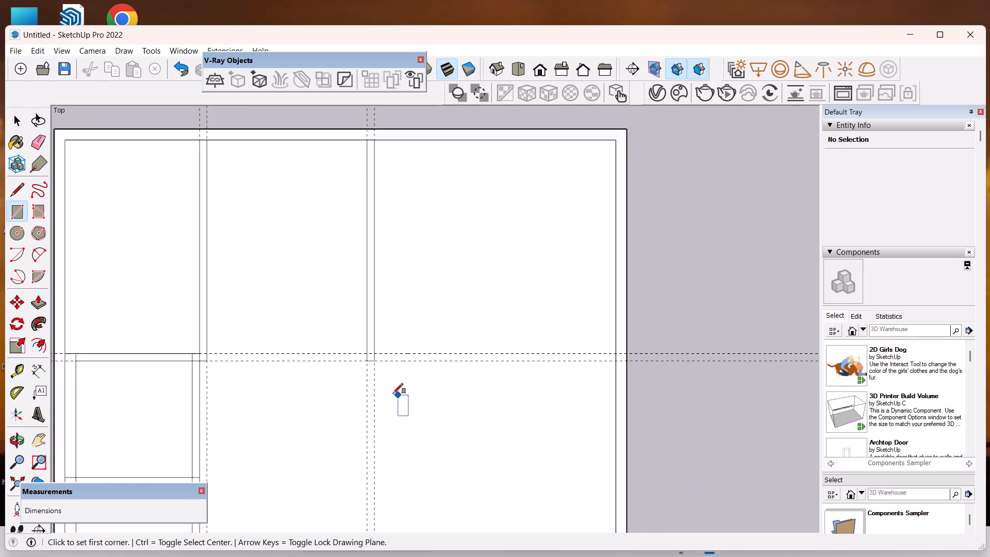
{"action": "scroll", "coordinate": [393, 394], "scroll_direction": "up", "scroll_amount": 1}
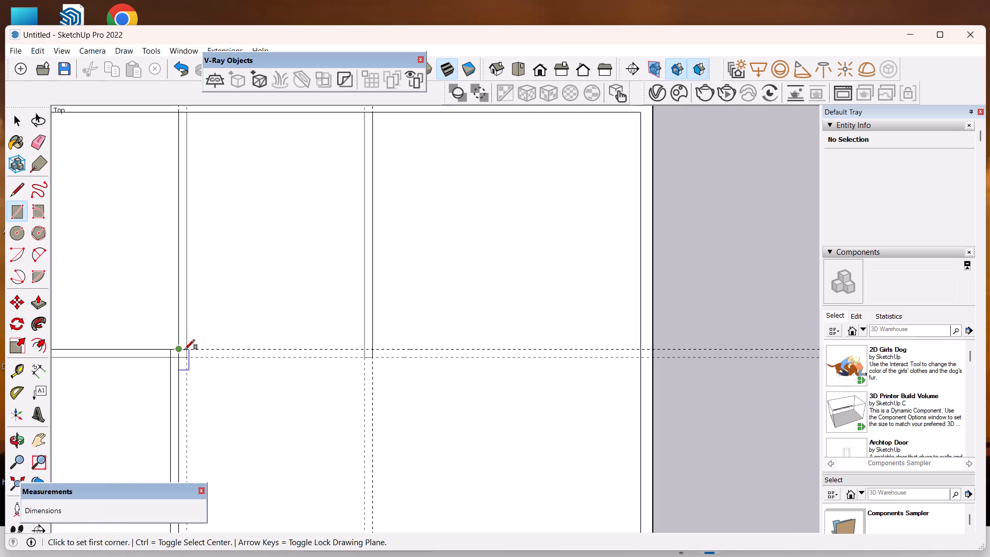
{"action": "left_click", "coordinate": [183, 349]}
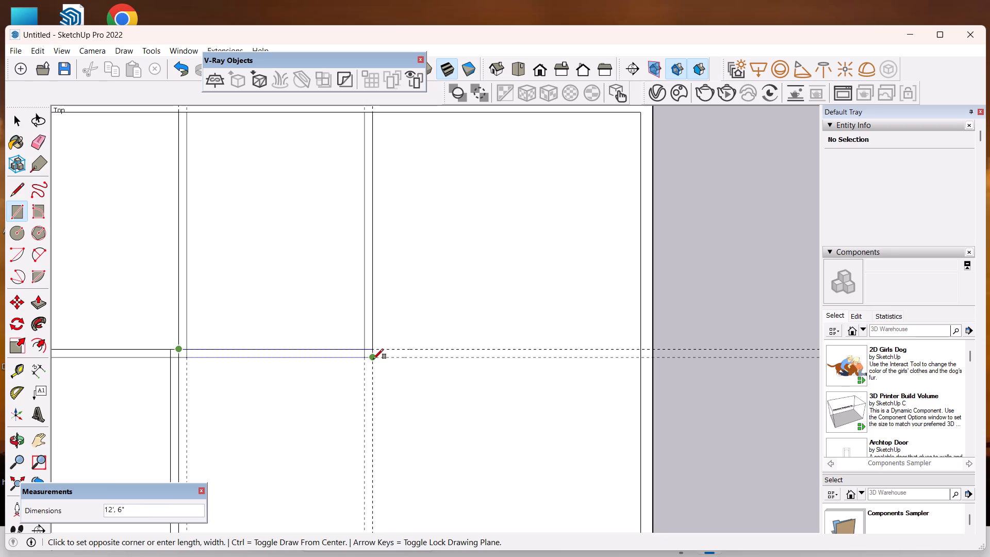
{"action": "left_click", "coordinate": [373, 359]}
{"action": "scroll", "coordinate": [431, 308], "scroll_direction": "down", "scroll_amount": 12}
{"action": "key", "text": "space"}
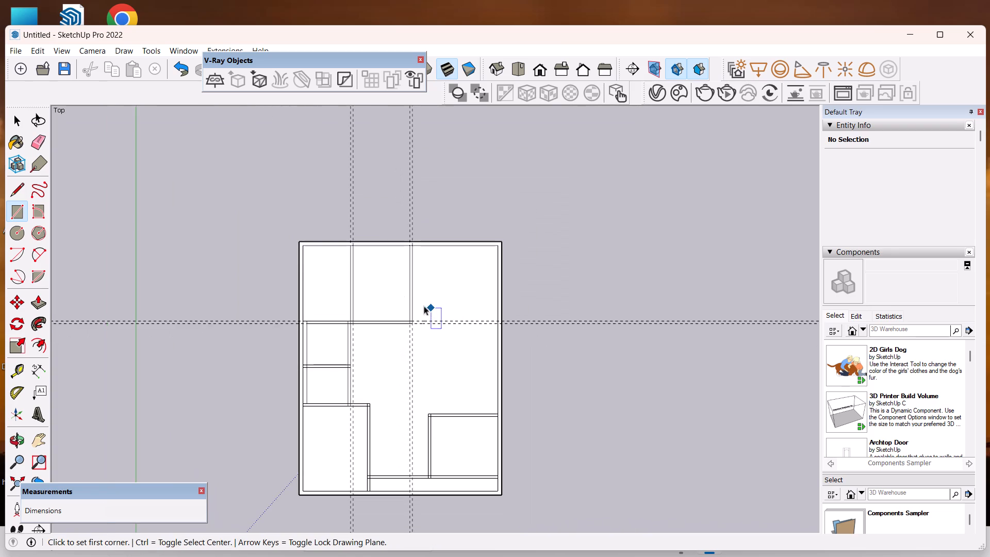
Erase the horizontal and vertical guides crossing the floor plan.
{"action": "left_click", "coordinate": [42, 150]}
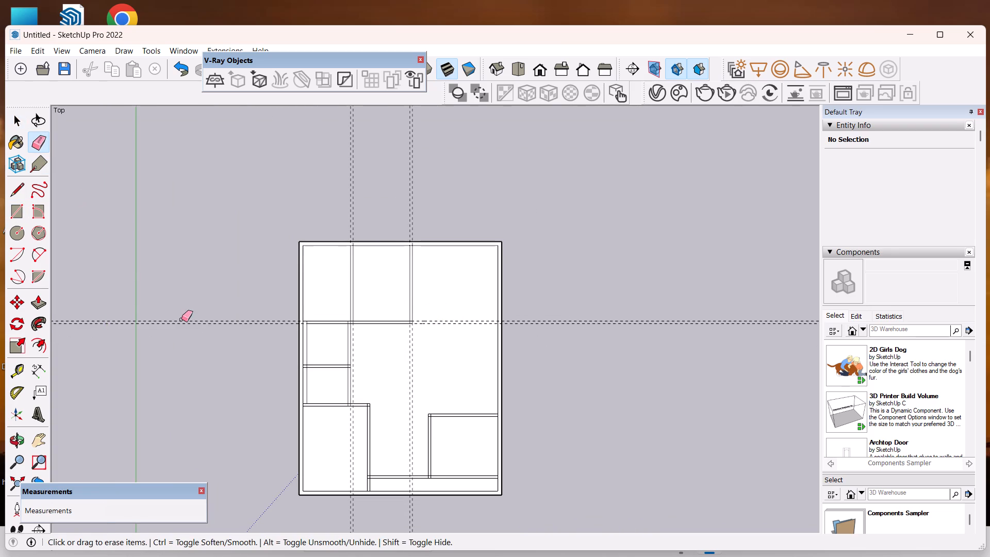
{"action": "left_click", "coordinate": [181, 319]}
{"action": "left_click_drag", "start_coordinate": [303, 215], "coordinate": [436, 200]}
{"action": "key", "text": "space"}
Erase the short edges where the two upper vertical interior walls meet the top outer wall.
{"action": "scroll", "coordinate": [525, 268], "scroll_direction": "down", "scroll_amount": 2}
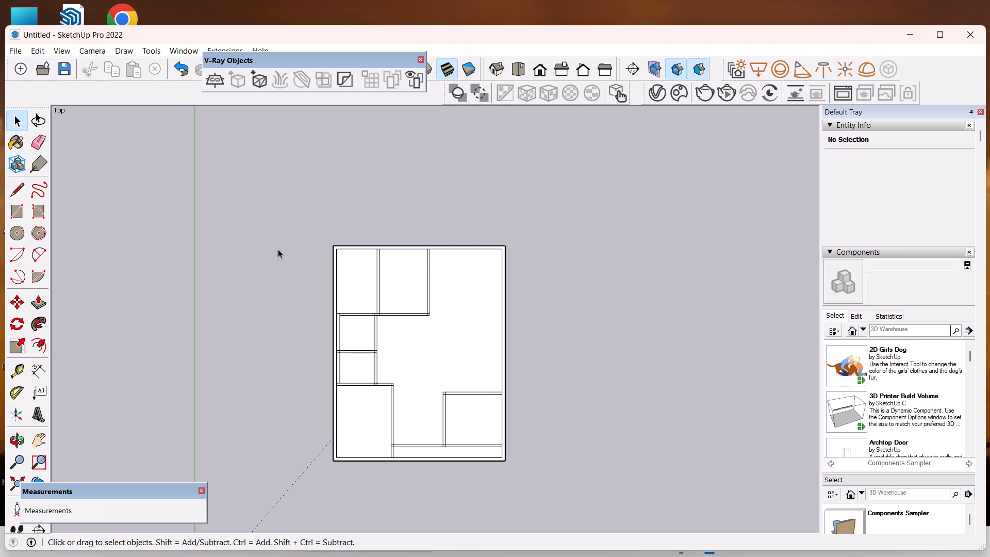
{"action": "scroll", "coordinate": [601, 422], "scroll_direction": "up", "scroll_amount": 1}
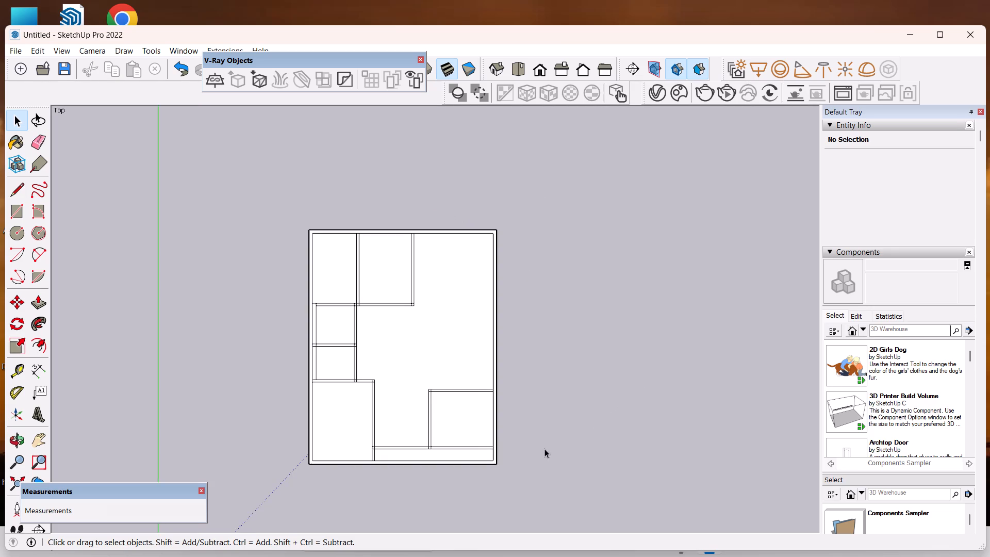
{"action": "scroll", "coordinate": [530, 432], "scroll_direction": "up", "scroll_amount": 1}
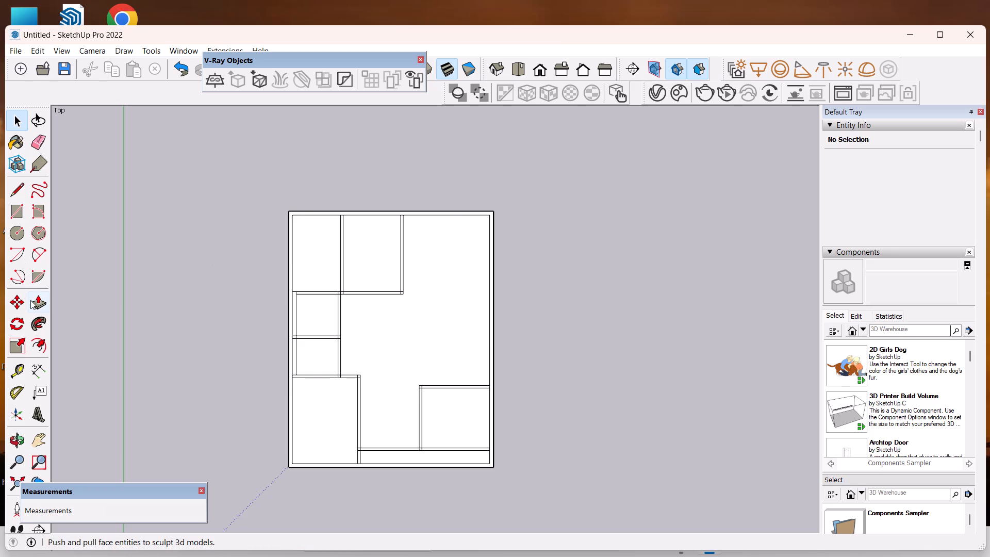
{"action": "left_click", "coordinate": [36, 135]}
{"action": "scroll", "coordinate": [341, 223], "scroll_direction": "up", "scroll_amount": 2}
{"action": "scroll", "coordinate": [342, 223], "scroll_direction": "down", "scroll_amount": 1}
{"action": "scroll", "coordinate": [342, 223], "scroll_direction": "up", "scroll_amount": 4}
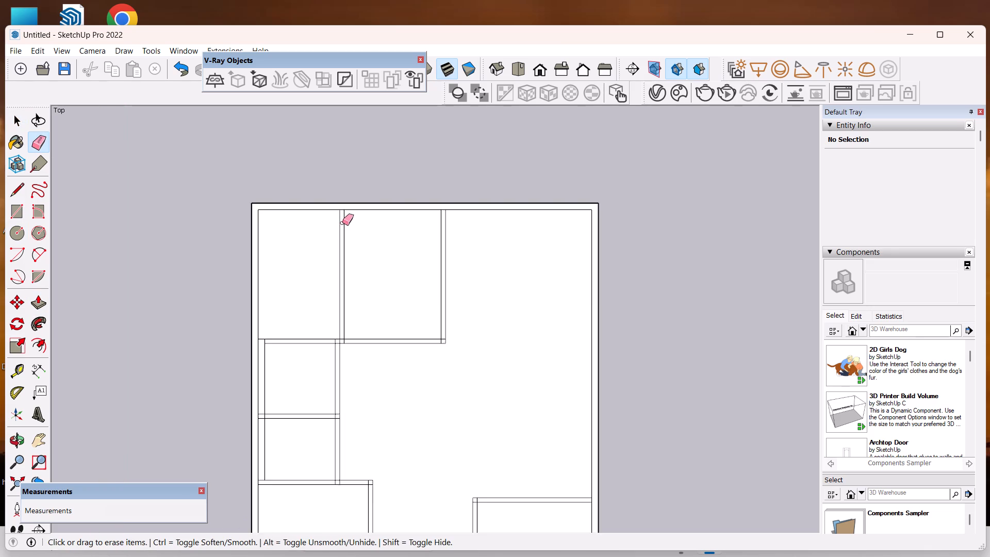
{"action": "scroll", "coordinate": [353, 192], "scroll_direction": "up", "scroll_amount": 14}
{"action": "left_click_drag", "start_coordinate": [325, 239], "coordinate": [323, 249]}
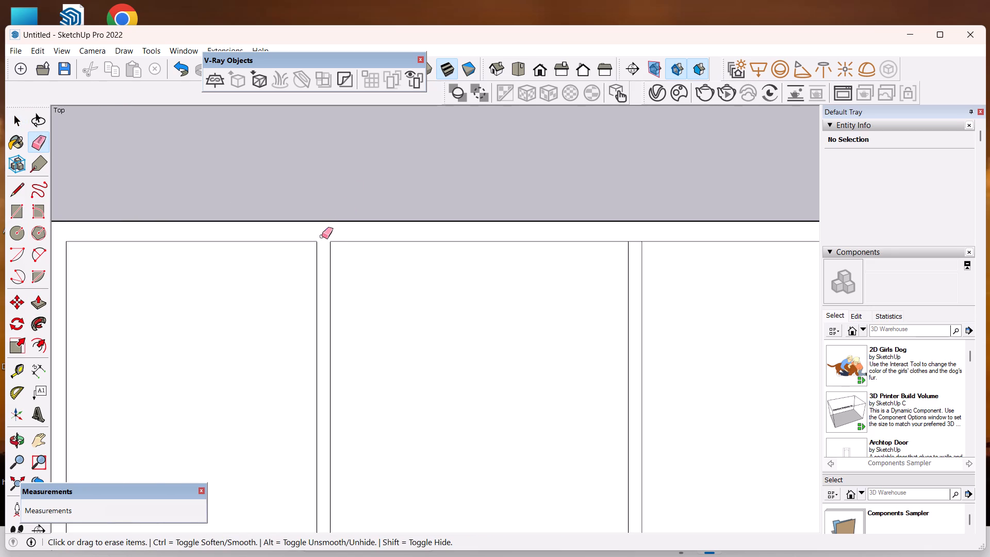
{"action": "scroll", "coordinate": [331, 215], "scroll_direction": "down", "scroll_amount": 8}
{"action": "scroll", "coordinate": [476, 234], "scroll_direction": "up", "scroll_amount": 4}
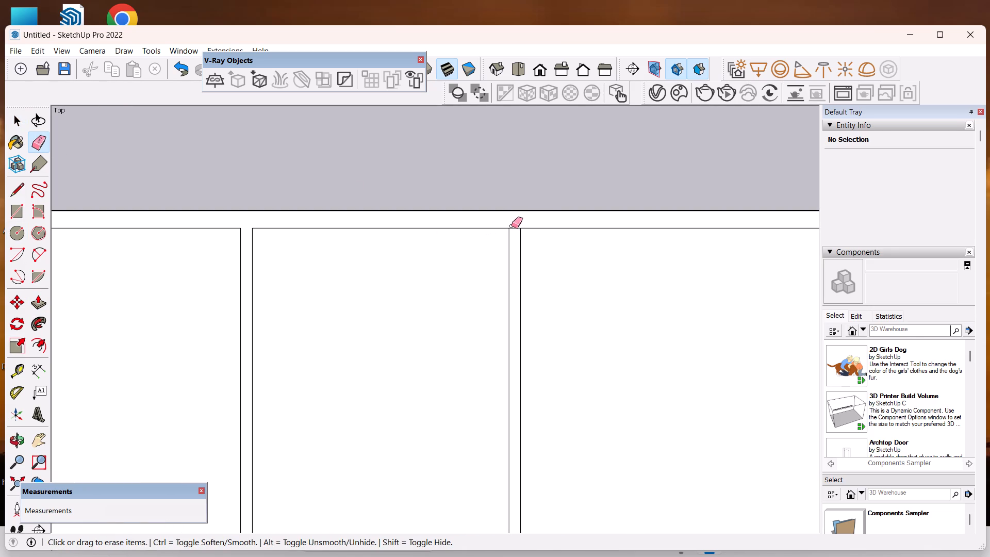
{"action": "left_click_drag", "start_coordinate": [511, 226], "coordinate": [512, 233]}
Erase the overlapping wall edges inside the upper middle room's bottom-right corner.
{"action": "scroll", "coordinate": [521, 210], "scroll_direction": "down", "scroll_amount": 11}
{"action": "scroll", "coordinate": [496, 380], "scroll_direction": "up", "scroll_amount": 3}
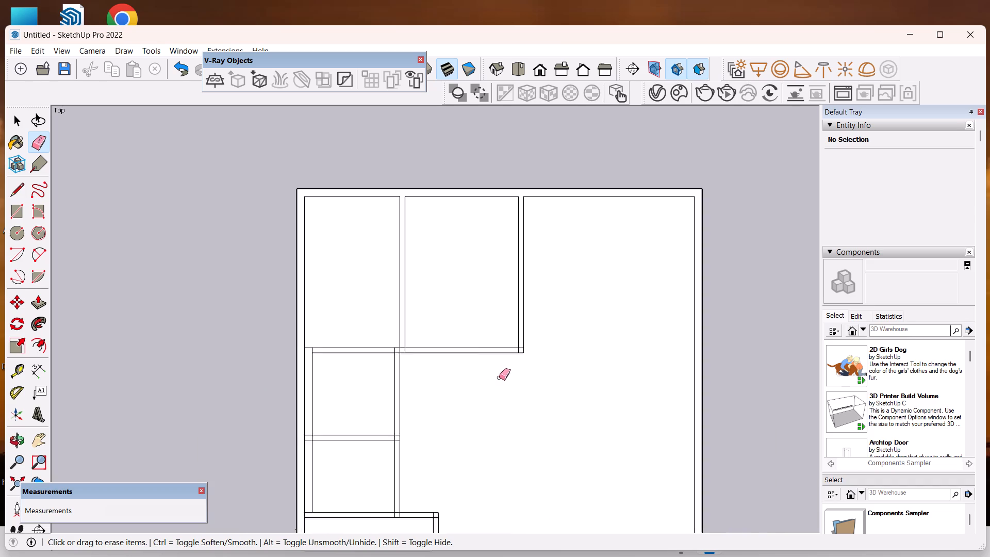
{"action": "scroll", "coordinate": [499, 378], "scroll_direction": "up", "scroll_amount": 4}
{"action": "scroll", "coordinate": [554, 320], "scroll_direction": "up", "scroll_amount": 13}
{"action": "left_click_drag", "start_coordinate": [517, 309], "coordinate": [516, 320]}
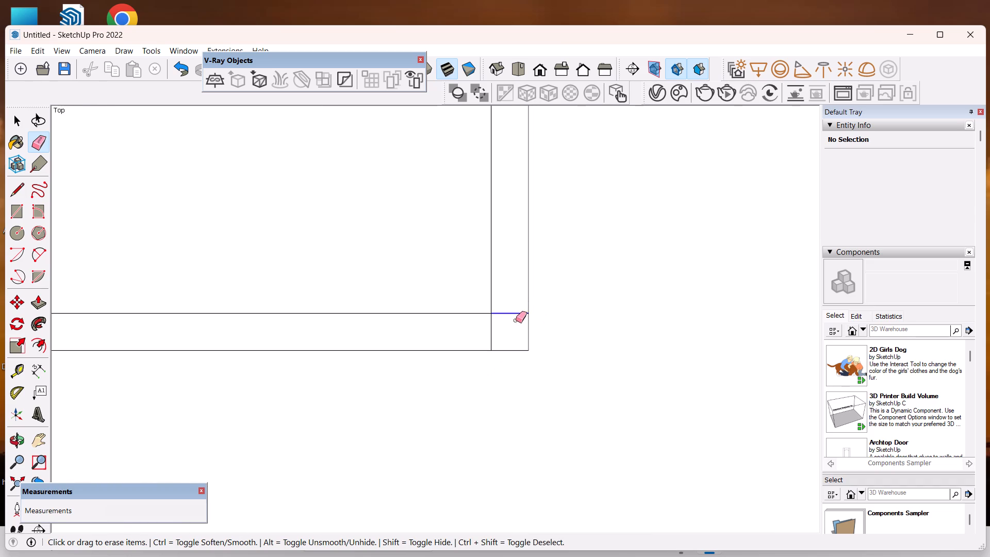
{"action": "left_click_drag", "start_coordinate": [516, 320], "coordinate": [489, 337]}
Erase the overlapping edges where the wall between the upper rooms and the small rooms' right wall cross the horizontal wall.
{"action": "scroll", "coordinate": [544, 287], "scroll_direction": "down", "scroll_amount": 16}
{"action": "scroll", "coordinate": [247, 288], "scroll_direction": "up", "scroll_amount": 3}
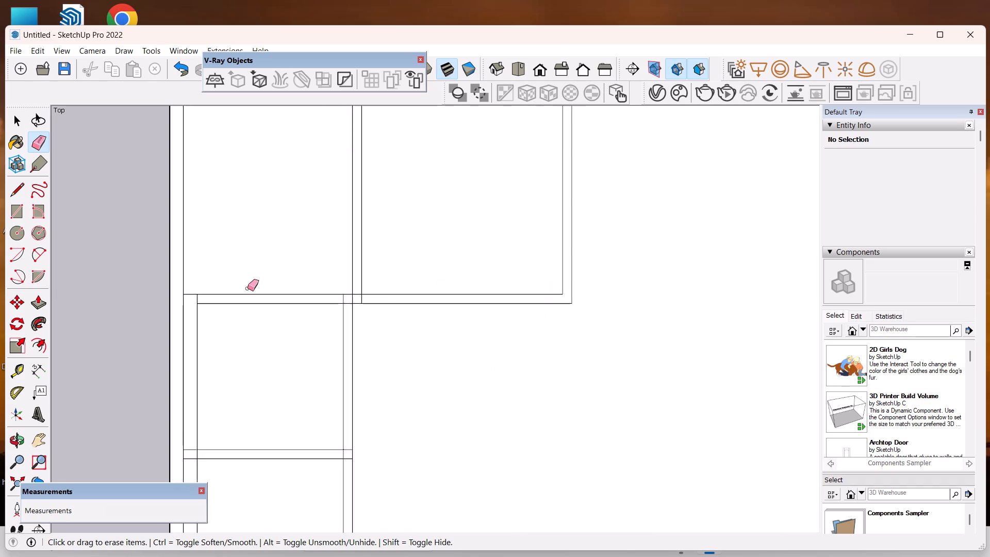
{"action": "scroll", "coordinate": [247, 288], "scroll_direction": "up", "scroll_amount": 4}
{"action": "scroll", "coordinate": [417, 292], "scroll_direction": "up", "scroll_amount": 8}
{"action": "left_click_drag", "start_coordinate": [430, 317], "coordinate": [484, 323]}
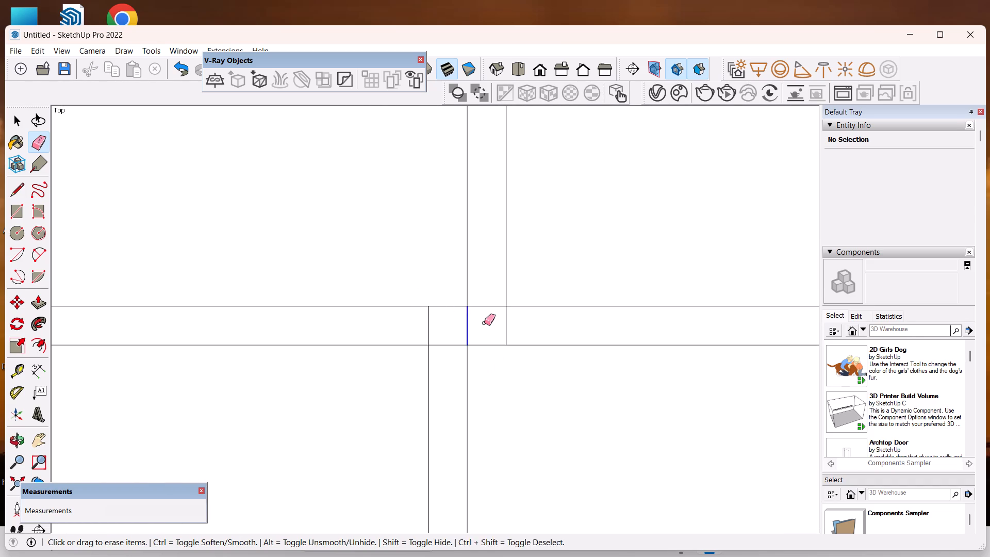
{"action": "left_click_drag", "start_coordinate": [484, 323], "coordinate": [504, 325]}
{"action": "left_click_drag", "start_coordinate": [505, 325], "coordinate": [511, 325]}
{"action": "left_click_drag", "start_coordinate": [483, 302], "coordinate": [479, 317]}
{"action": "left_click", "coordinate": [431, 326]}
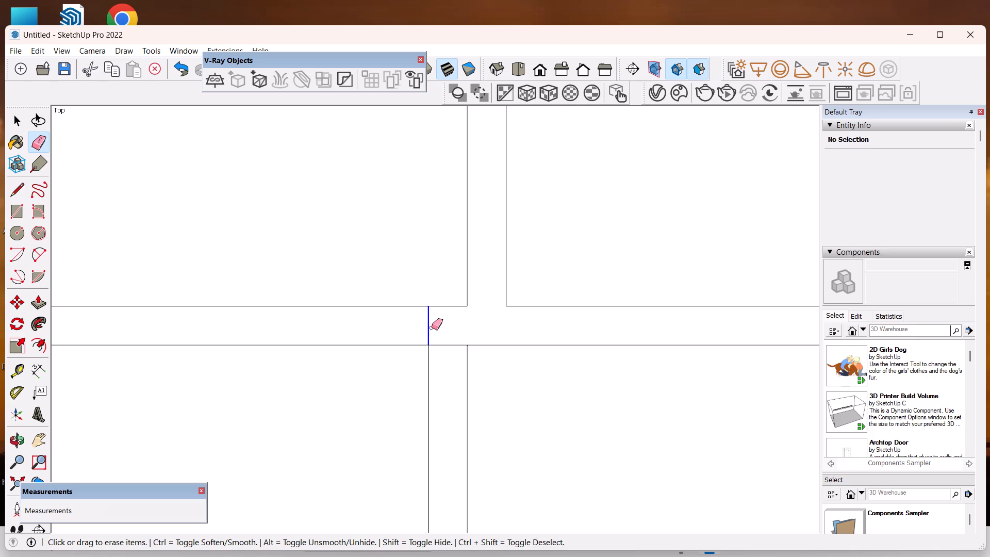
{"action": "left_click_drag", "start_coordinate": [436, 334], "coordinate": [448, 348]}
Erase the short vertical edge crossing the horizontal wall at the upper small room's top-left corner.
{"action": "scroll", "coordinate": [480, 285], "scroll_direction": "down", "scroll_amount": 20}
{"action": "scroll", "coordinate": [480, 285], "scroll_direction": "down", "scroll_amount": 1}
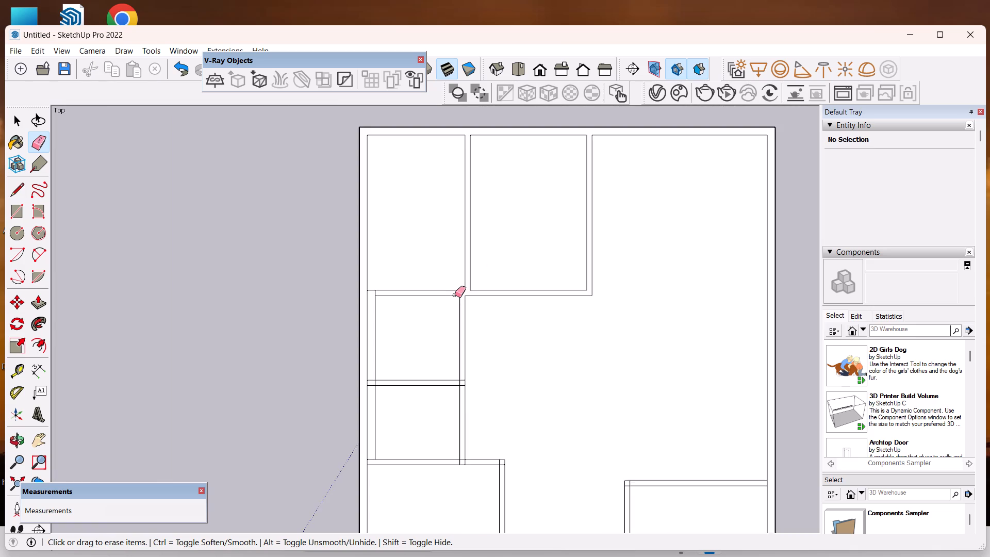
{"action": "scroll", "coordinate": [455, 295], "scroll_direction": "down", "scroll_amount": 4}
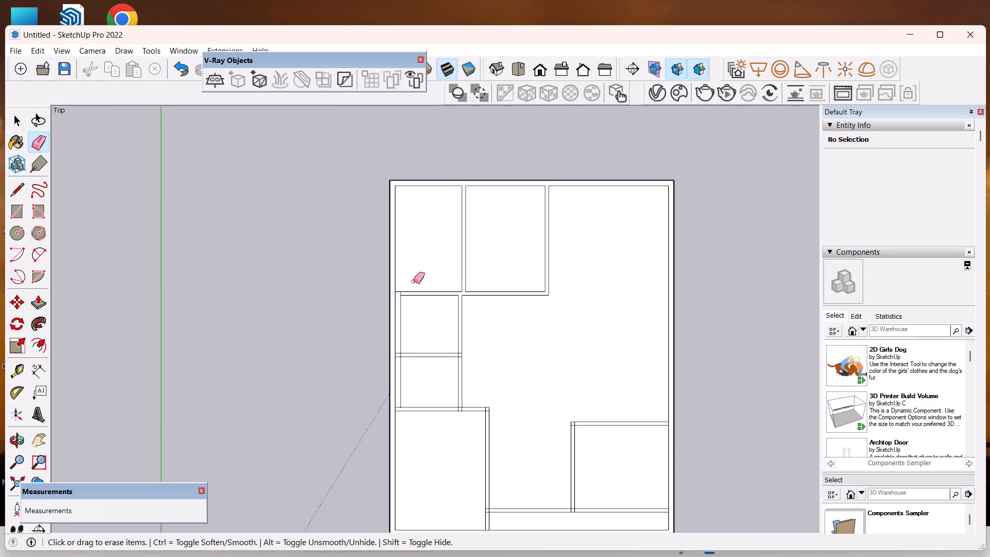
{"action": "scroll", "coordinate": [498, 282], "scroll_direction": "up", "scroll_amount": 5}
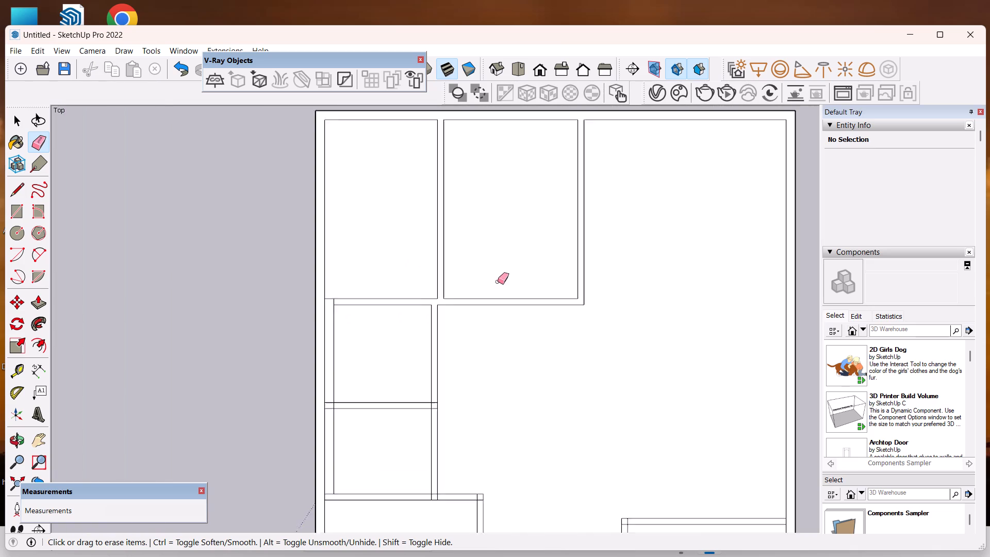
{"action": "scroll", "coordinate": [498, 282], "scroll_direction": "up", "scroll_amount": 1}
{"action": "scroll", "coordinate": [421, 306], "scroll_direction": "up", "scroll_amount": 4}
{"action": "scroll", "coordinate": [292, 295], "scroll_direction": "up", "scroll_amount": 6}
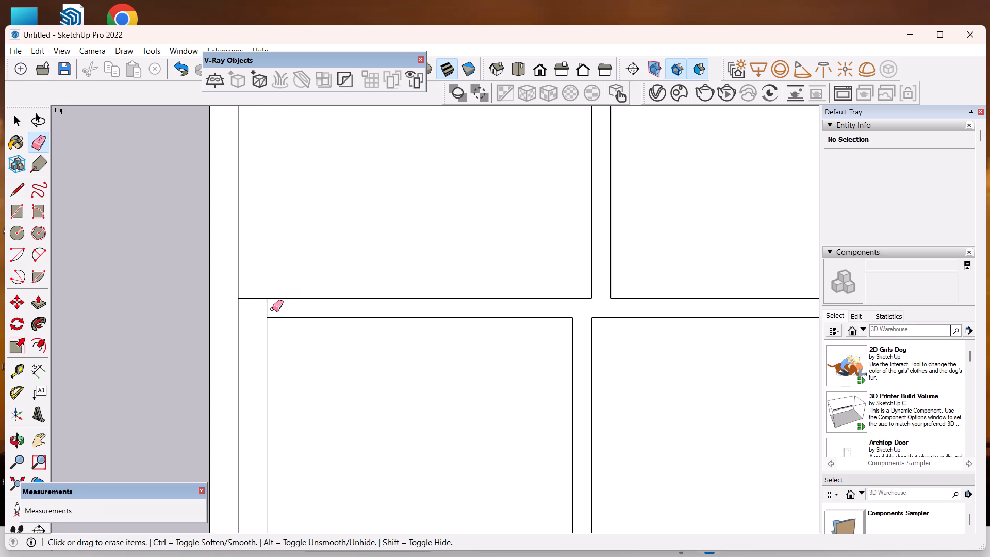
{"action": "left_click_drag", "start_coordinate": [273, 309], "coordinate": [265, 308]}
Erase the overlapping edges where the divider between the small rooms meets their right wall.
{"action": "scroll", "coordinate": [355, 232], "scroll_direction": "down", "scroll_amount": 5}
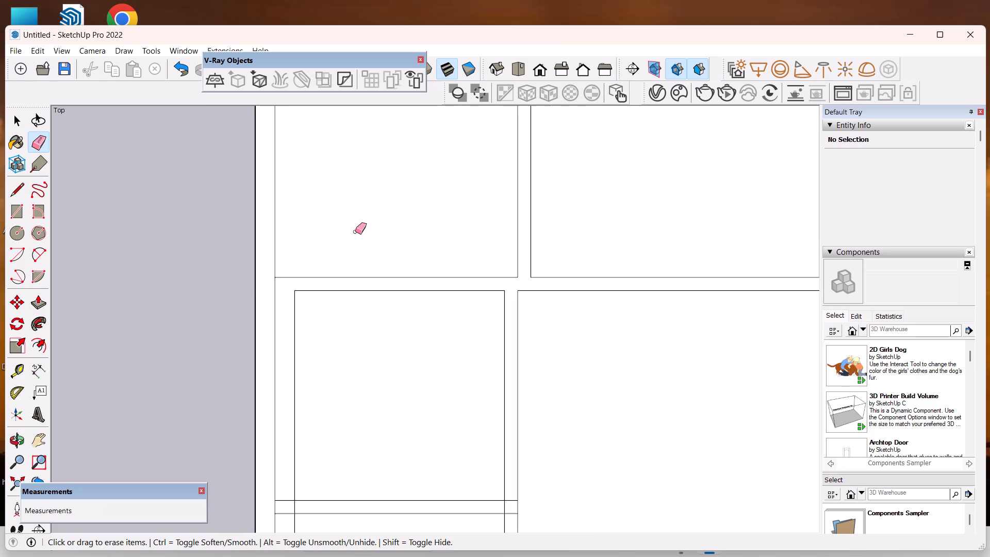
{"action": "scroll", "coordinate": [374, 241], "scroll_direction": "down", "scroll_amount": 1}
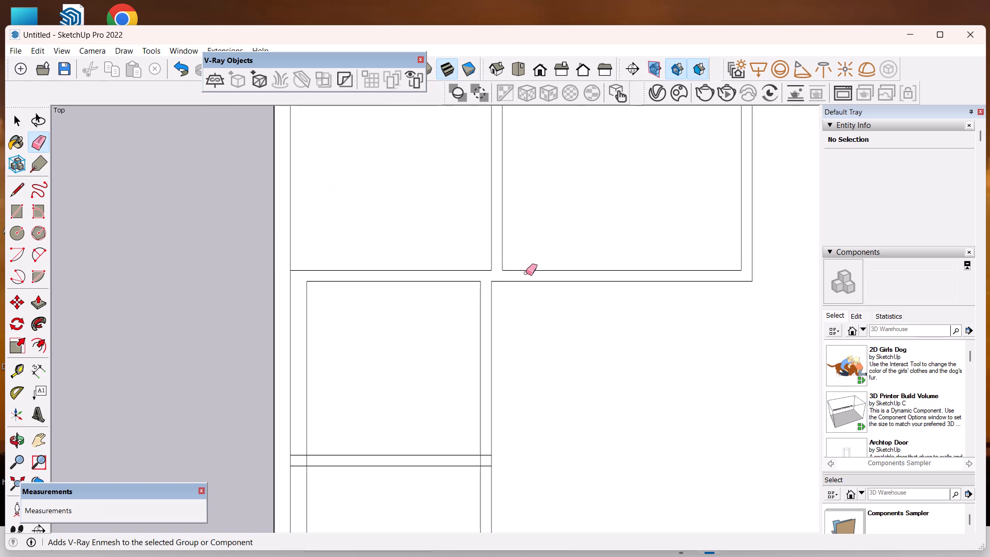
{"action": "scroll", "coordinate": [524, 288], "scroll_direction": "down", "scroll_amount": 1}
{"action": "scroll", "coordinate": [365, 243], "scroll_direction": "down", "scroll_amount": 2}
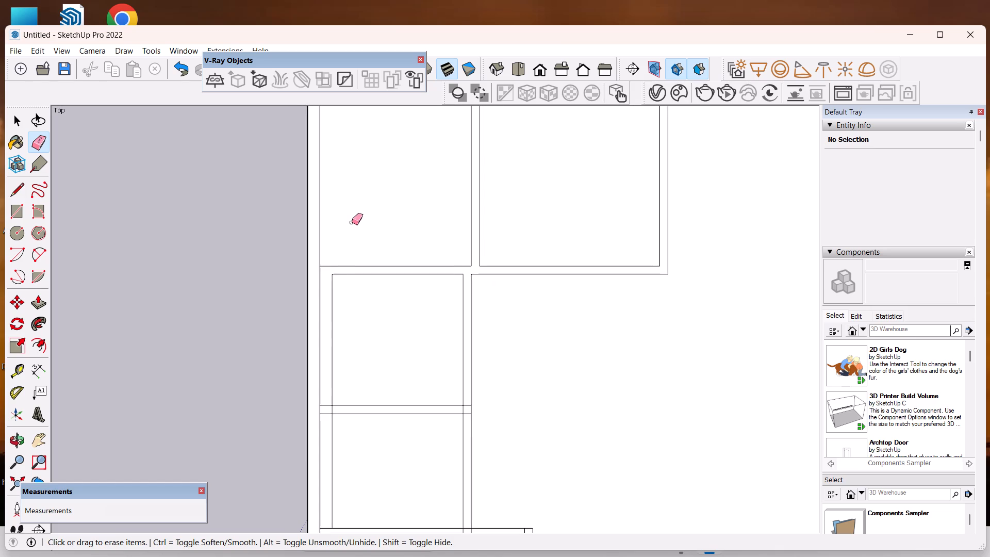
{"action": "scroll", "coordinate": [352, 222], "scroll_direction": "down", "scroll_amount": 3}
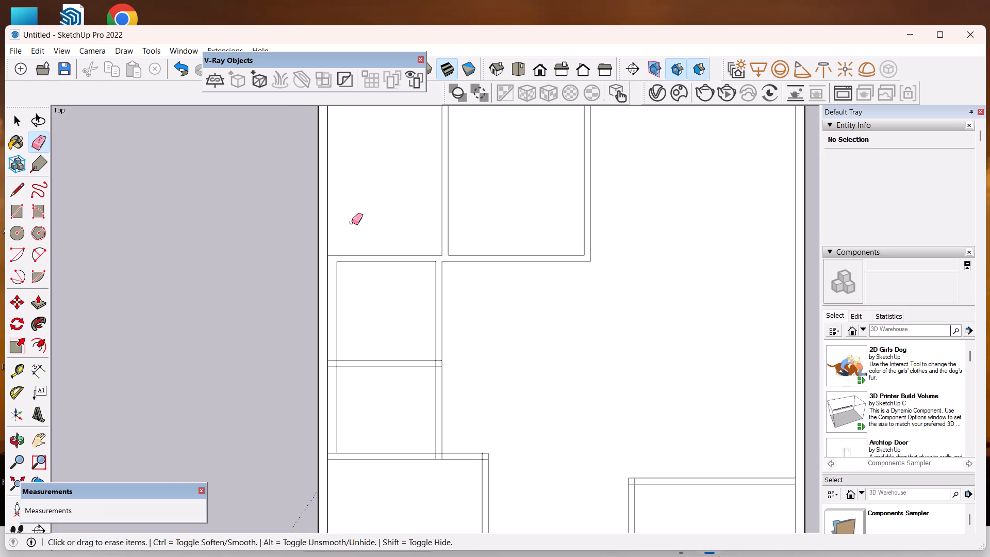
{"action": "scroll", "coordinate": [378, 231], "scroll_direction": "down", "scroll_amount": 4}
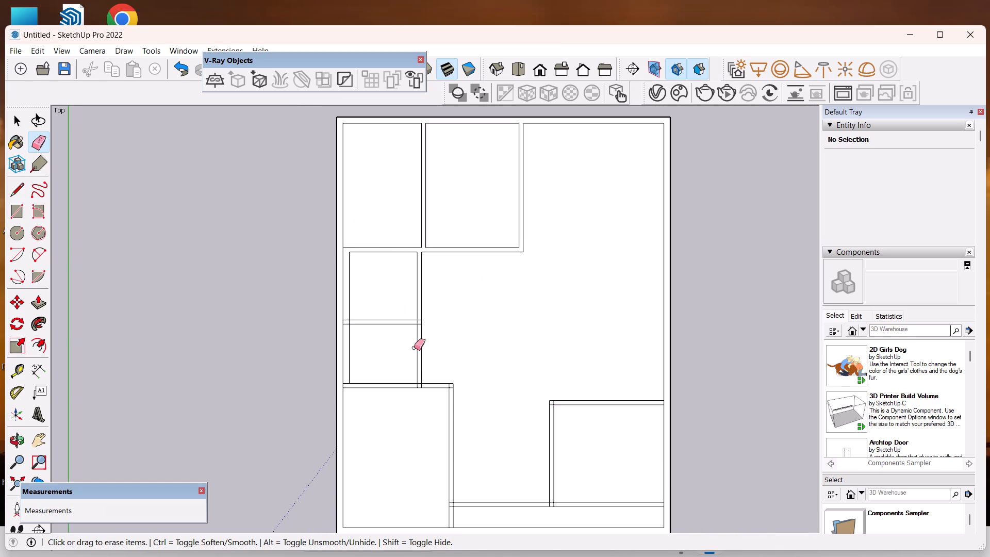
{"action": "scroll", "coordinate": [407, 315], "scroll_direction": "up", "scroll_amount": 1}
{"action": "scroll", "coordinate": [428, 357], "scroll_direction": "down", "scroll_amount": 1}
{"action": "scroll", "coordinate": [428, 357], "scroll_direction": "up", "scroll_amount": 7}
{"action": "scroll", "coordinate": [408, 298], "scroll_direction": "up", "scroll_amount": 8}
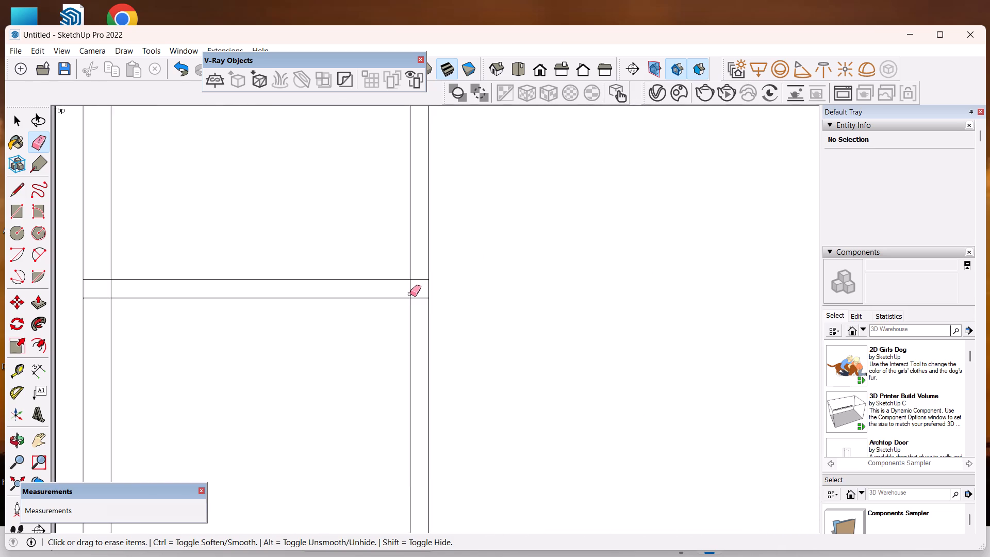
{"action": "scroll", "coordinate": [410, 287], "scroll_direction": "up", "scroll_amount": 2}
{"action": "scroll", "coordinate": [410, 287], "scroll_direction": "down", "scroll_amount": 1}
{"action": "scroll", "coordinate": [410, 287], "scroll_direction": "up", "scroll_amount": 4}
{"action": "left_click", "coordinate": [399, 288]}
{"action": "left_click_drag", "start_coordinate": [400, 288], "coordinate": [423, 286]}
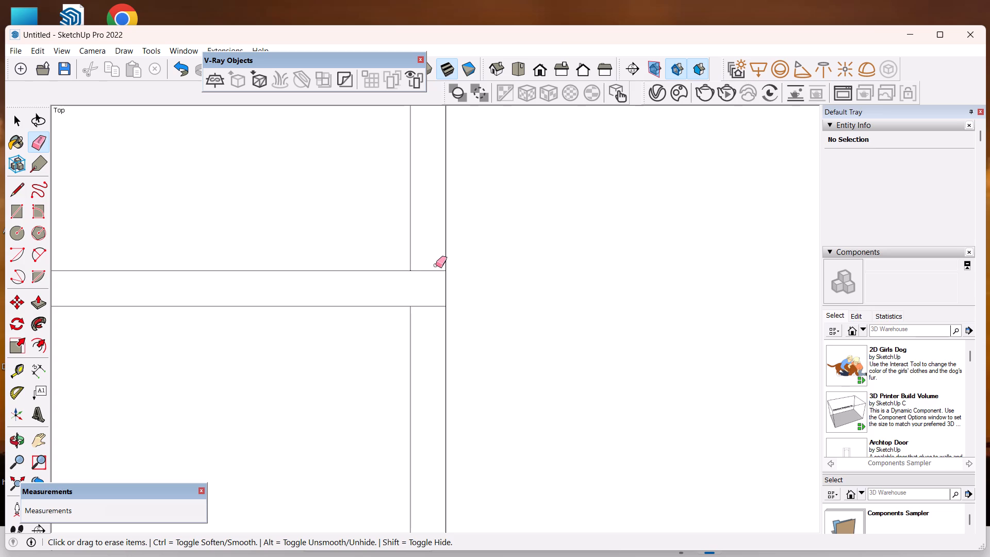
{"action": "left_click_drag", "start_coordinate": [433, 263], "coordinate": [427, 315]}
Erase the overlapping edges where the divider between the small rooms meets their left wall.
{"action": "scroll", "coordinate": [438, 272], "scroll_direction": "down", "scroll_amount": 7}
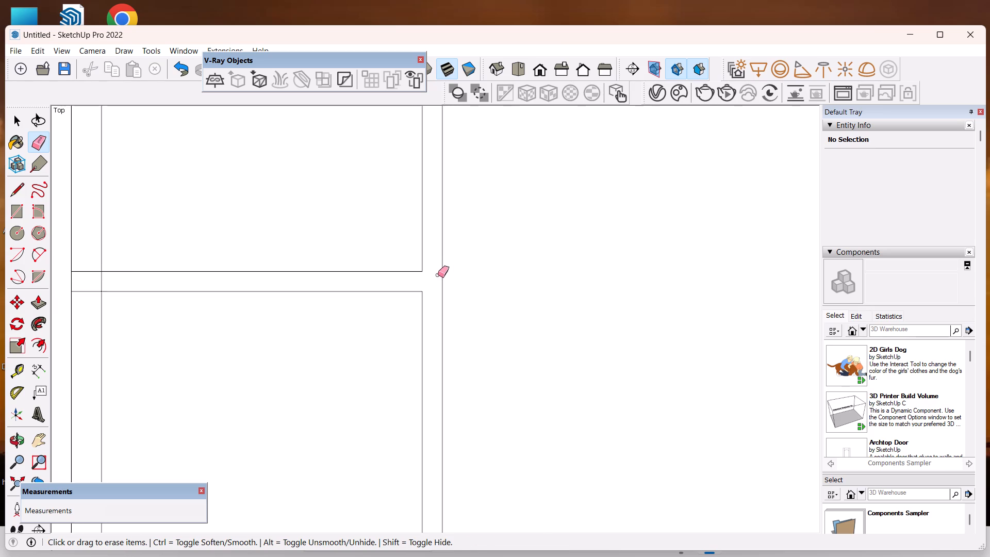
{"action": "scroll", "coordinate": [438, 275], "scroll_direction": "down", "scroll_amount": 9}
{"action": "scroll", "coordinate": [266, 249], "scroll_direction": "up", "scroll_amount": 6}
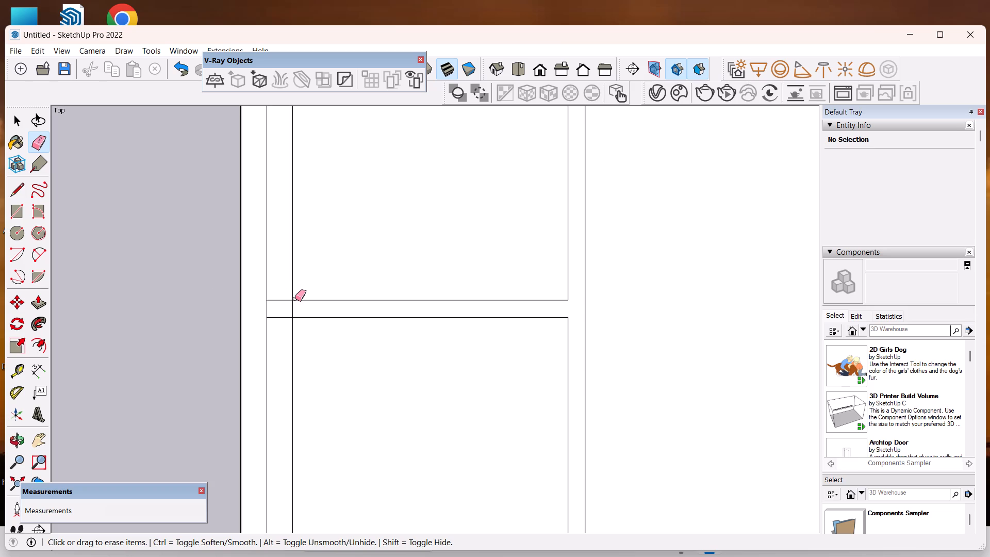
{"action": "left_click_drag", "start_coordinate": [277, 295], "coordinate": [275, 323]}
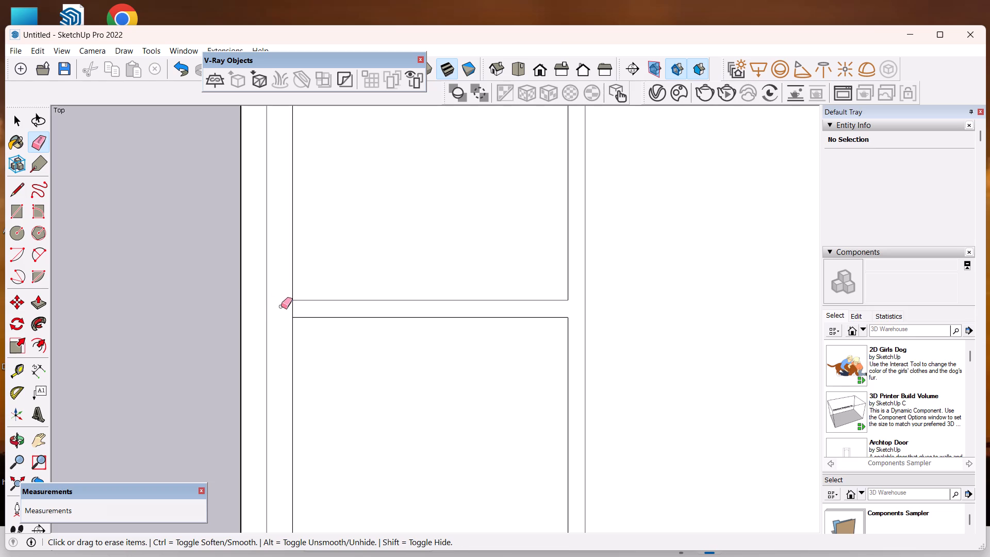
{"action": "left_click_drag", "start_coordinate": [281, 306], "coordinate": [304, 308]}
Erase the leftover edge across the left wall at the lower small room's bottom-left corner.
{"action": "scroll", "coordinate": [337, 255], "scroll_direction": "down", "scroll_amount": 9}
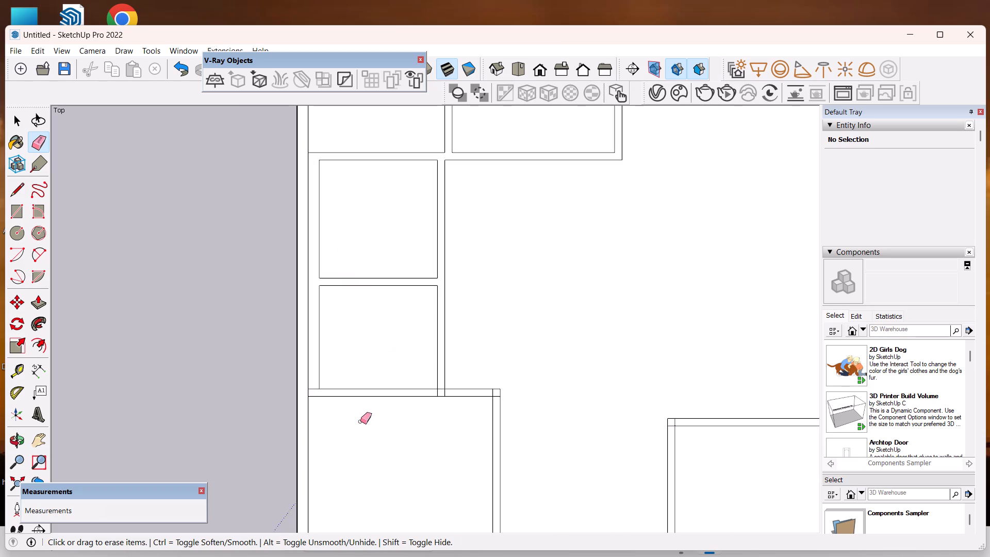
{"action": "scroll", "coordinate": [358, 420], "scroll_direction": "up", "scroll_amount": 7}
{"action": "scroll", "coordinate": [304, 384], "scroll_direction": "up", "scroll_amount": 6}
{"action": "left_click_drag", "start_coordinate": [246, 336], "coordinate": [249, 340]}
Erase the overlapping edges where the small rooms' right wall meets the horizontal wall below them.
{"action": "scroll", "coordinate": [336, 320], "scroll_direction": "down", "scroll_amount": 4}
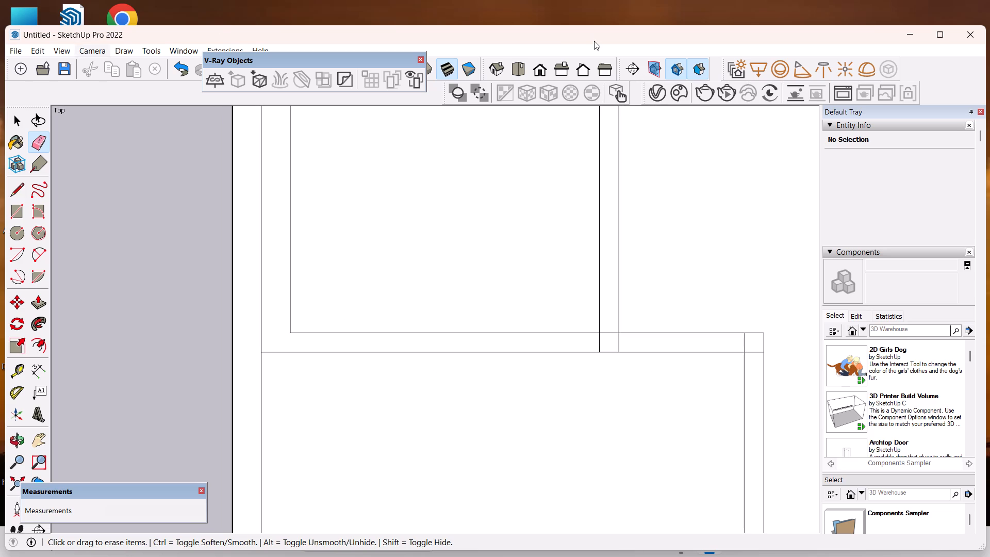
{"action": "scroll", "coordinate": [643, 358], "scroll_direction": "up", "scroll_amount": 6}
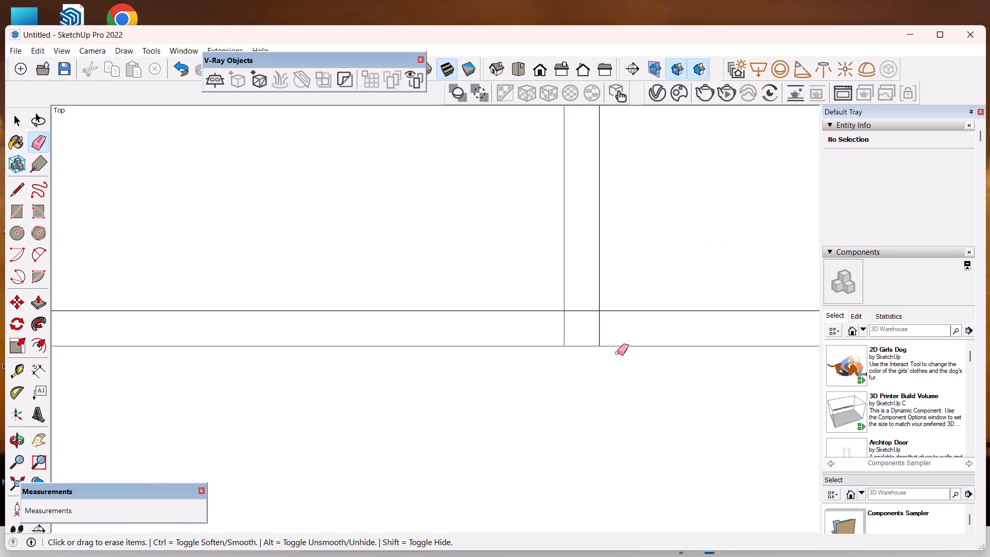
{"action": "scroll", "coordinate": [617, 353], "scroll_direction": "up", "scroll_amount": 5}
{"action": "left_click_drag", "start_coordinate": [602, 331], "coordinate": [526, 326]}
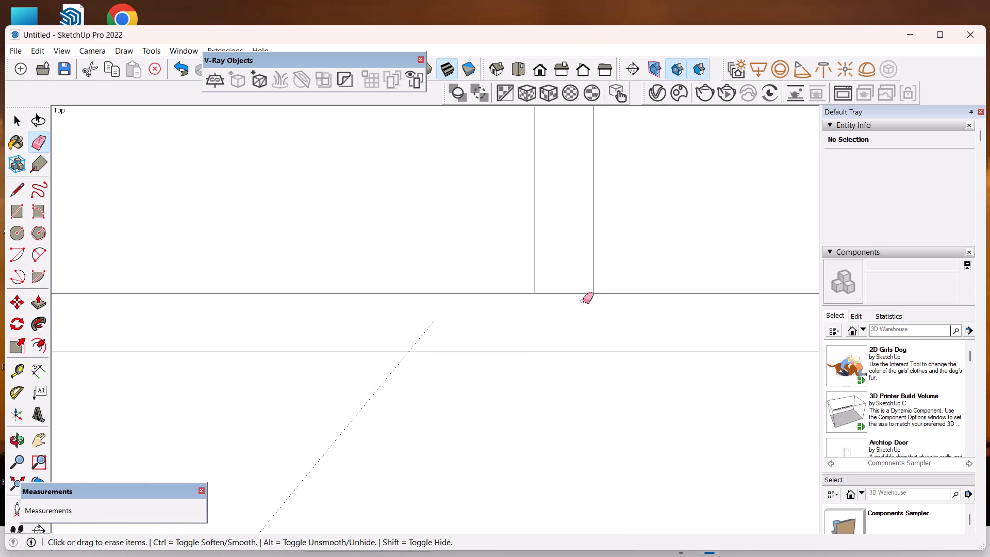
{"action": "left_click_drag", "start_coordinate": [562, 282], "coordinate": [562, 304]}
Erase the overlapping wall edges inside the lower-left room's top-right corner.
{"action": "scroll", "coordinate": [553, 270], "scroll_direction": "down", "scroll_amount": 20}
{"action": "scroll", "coordinate": [553, 270], "scroll_direction": "down", "scroll_amount": 1}
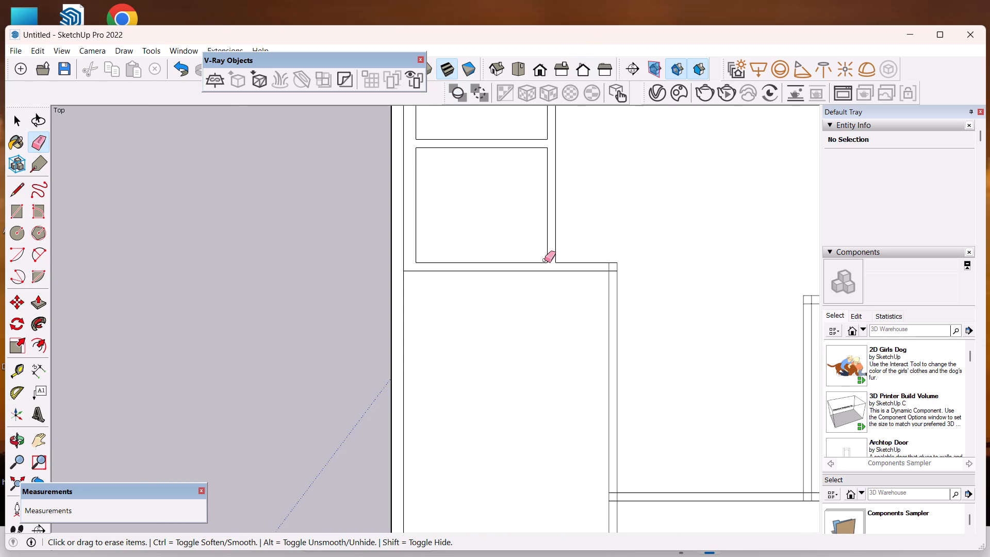
{"action": "scroll", "coordinate": [641, 286], "scroll_direction": "up", "scroll_amount": 16}
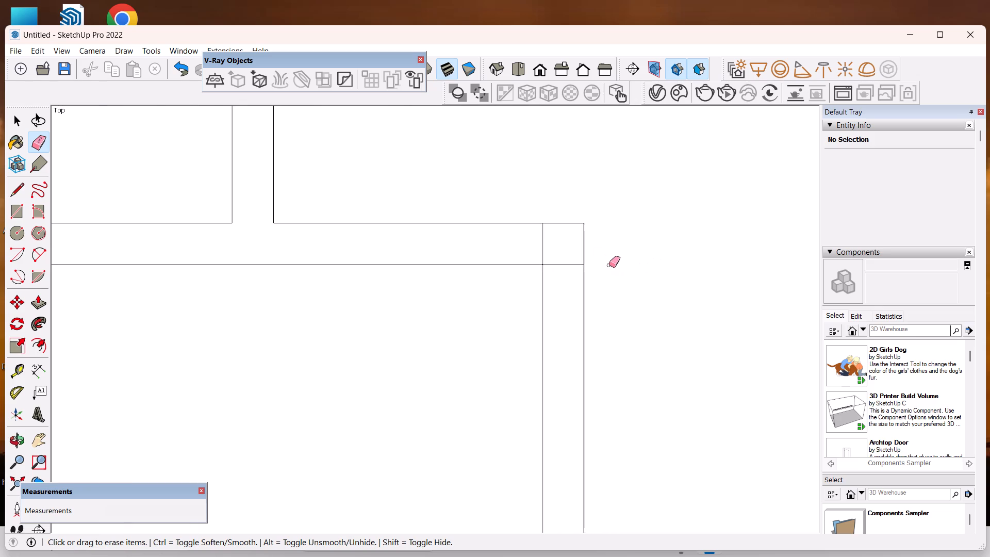
{"action": "scroll", "coordinate": [592, 261], "scroll_direction": "up", "scroll_amount": 4}
{"action": "scroll", "coordinate": [579, 264], "scroll_direction": "down", "scroll_amount": 1}
{"action": "scroll", "coordinate": [579, 264], "scroll_direction": "up", "scroll_amount": 1}
{"action": "left_click_drag", "start_coordinate": [511, 240], "coordinate": [538, 272]}
Erase the overlapping edges where the lower-right room's left wall meets the horizontal wall below it.
{"action": "scroll", "coordinate": [695, 201], "scroll_direction": "down", "scroll_amount": 3}
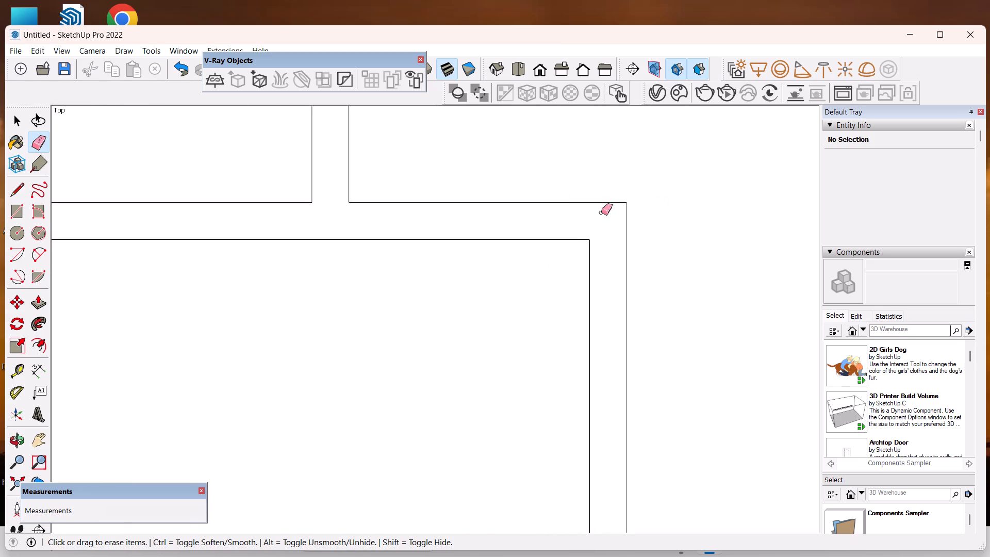
{"action": "scroll", "coordinate": [601, 212], "scroll_direction": "down", "scroll_amount": 20}
{"action": "scroll", "coordinate": [601, 212], "scroll_direction": "down", "scroll_amount": 4}
{"action": "scroll", "coordinate": [607, 287], "scroll_direction": "down", "scroll_amount": 8}
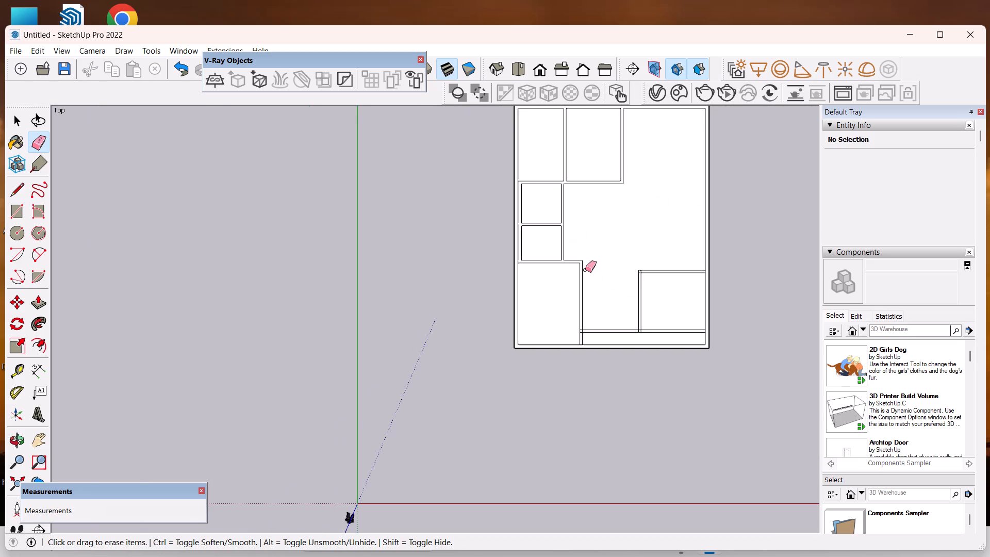
{"action": "scroll", "coordinate": [662, 338], "scroll_direction": "up", "scroll_amount": 14}
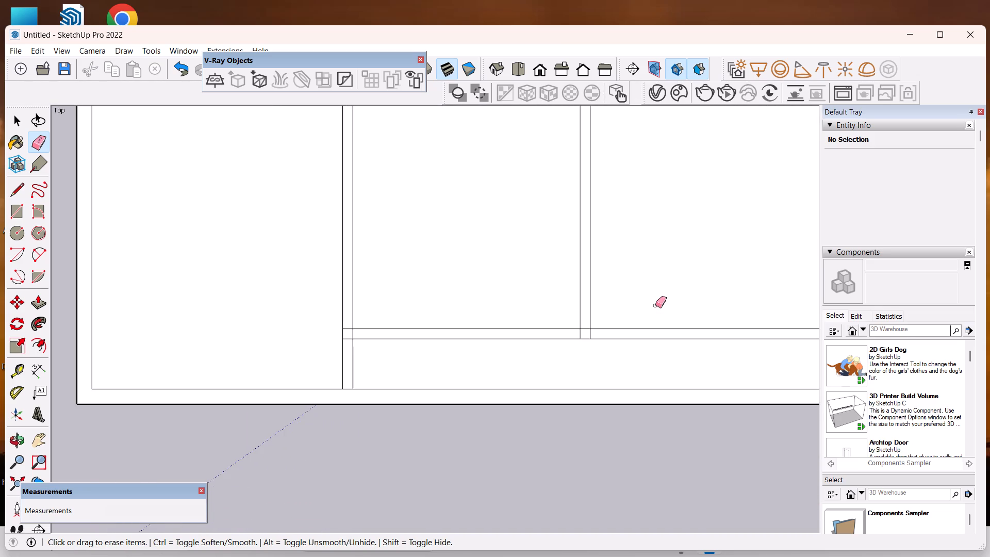
{"action": "scroll", "coordinate": [628, 342], "scroll_direction": "up", "scroll_amount": 1}
{"action": "scroll", "coordinate": [628, 341], "scroll_direction": "down", "scroll_amount": 1}
{"action": "scroll", "coordinate": [628, 341], "scroll_direction": "up", "scroll_amount": 12}
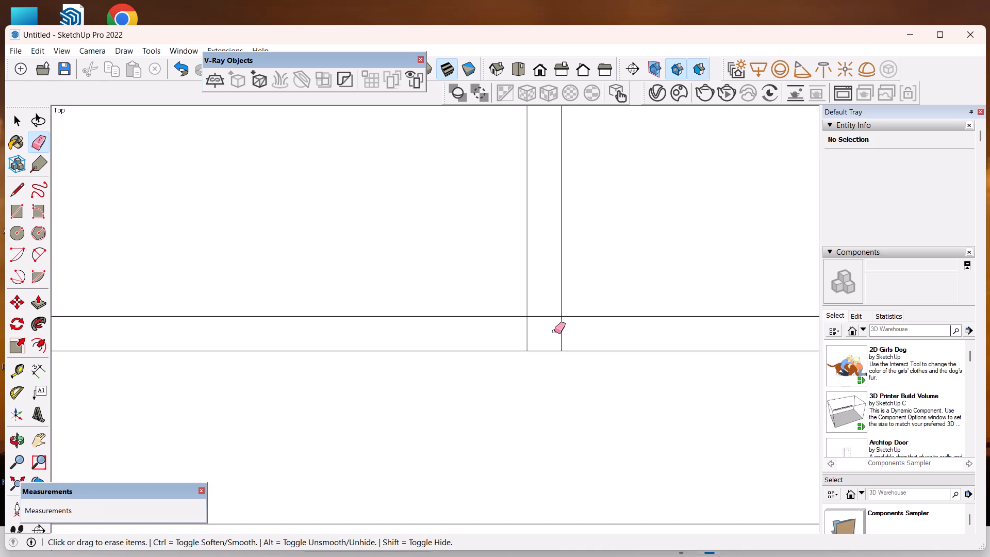
{"action": "scroll", "coordinate": [554, 331], "scroll_direction": "up", "scroll_amount": 11}
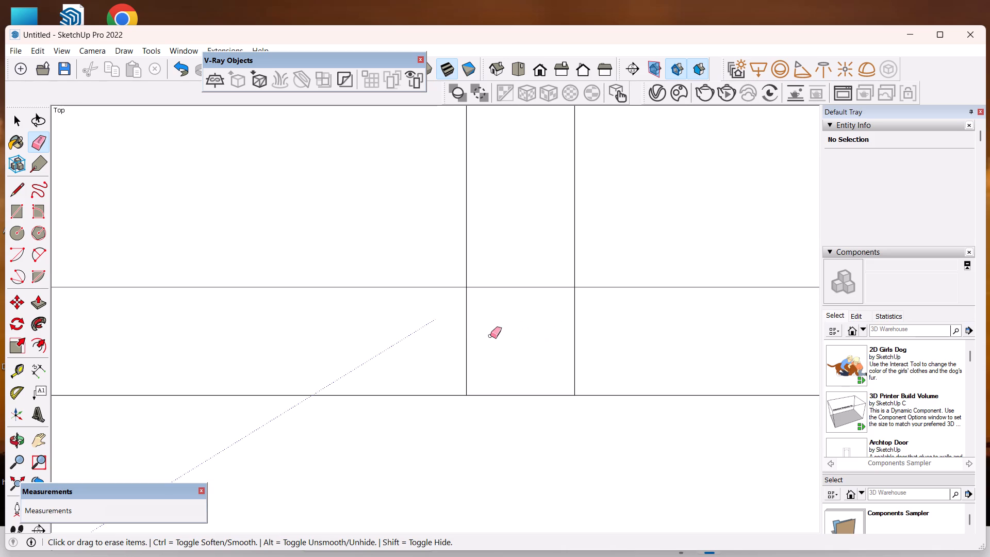
{"action": "left_click_drag", "start_coordinate": [459, 334], "coordinate": [471, 337]}
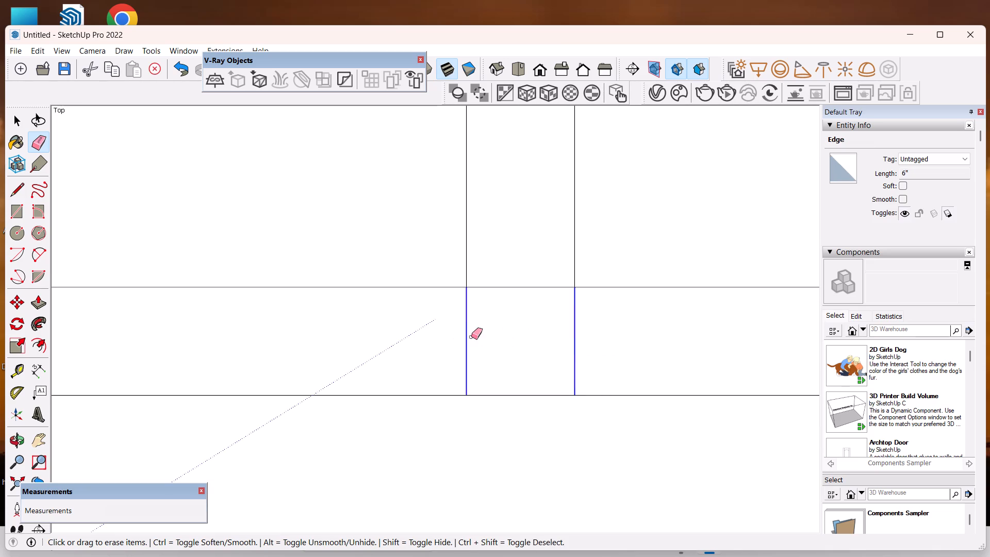
{"action": "left_click_drag", "start_coordinate": [471, 337], "coordinate": [483, 325]}
{"action": "left_click_drag", "start_coordinate": [505, 278], "coordinate": [504, 292]}
Erase the overlapping edges where the lower horizontal wall meets the lower-left room's right wall.
{"action": "scroll", "coordinate": [508, 296], "scroll_direction": "down", "scroll_amount": 16}
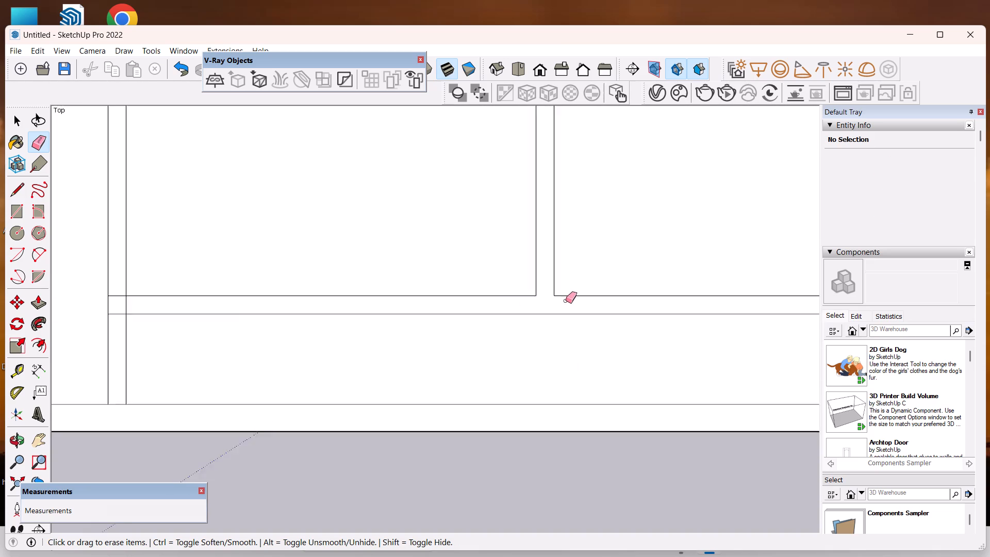
{"action": "scroll", "coordinate": [566, 301], "scroll_direction": "down", "scroll_amount": 7}
{"action": "scroll", "coordinate": [237, 282], "scroll_direction": "up", "scroll_amount": 7}
{"action": "scroll", "coordinate": [348, 315], "scroll_direction": "up", "scroll_amount": 7}
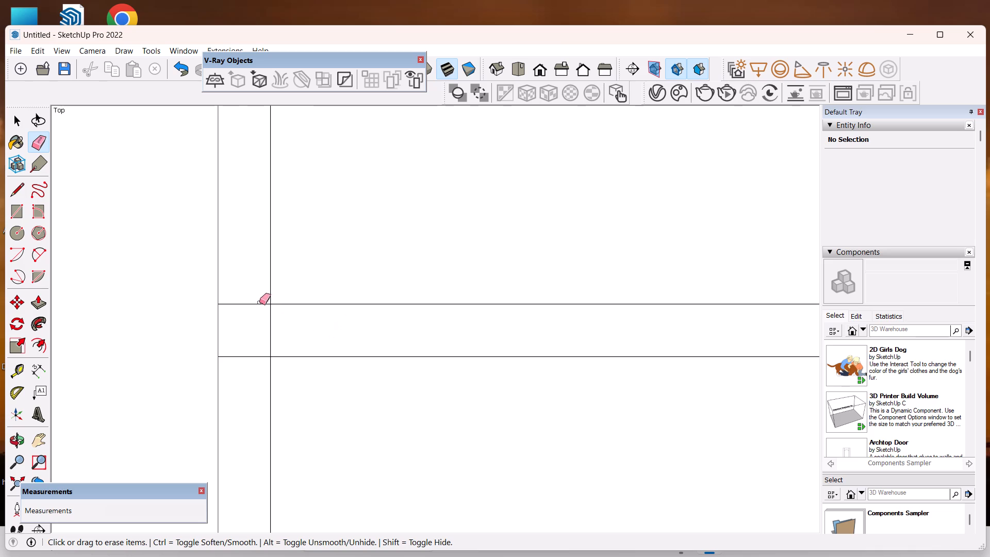
{"action": "left_click", "coordinate": [258, 300]}
{"action": "left_click_drag", "start_coordinate": [258, 299], "coordinate": [242, 299]}
{"action": "left_click_drag", "start_coordinate": [244, 297], "coordinate": [240, 357]}
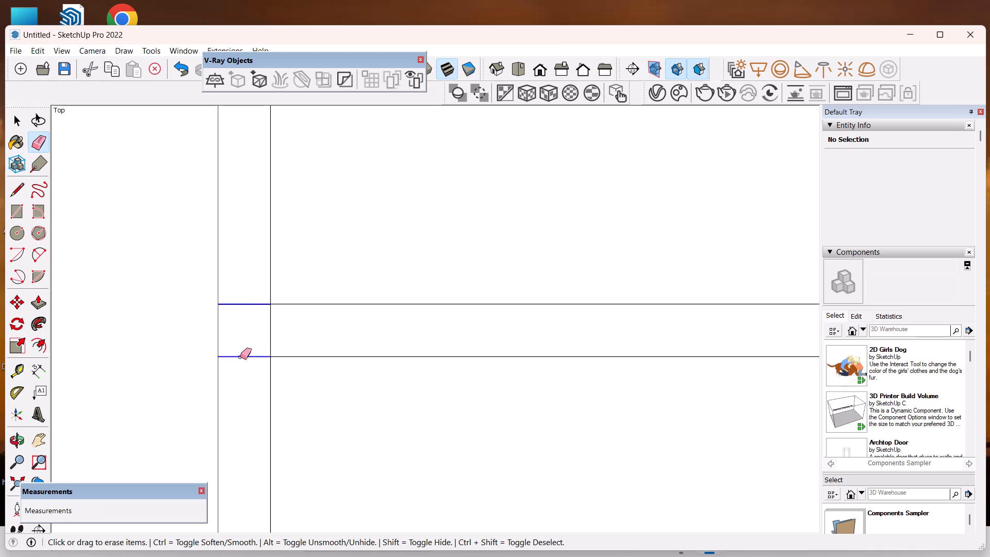
{"action": "left_click_drag", "start_coordinate": [240, 357], "coordinate": [246, 346]}
{"action": "left_click_drag", "start_coordinate": [267, 335], "coordinate": [291, 339]}
Erase the edge between the lower-right room's top wall and the right outer wall.
{"action": "scroll", "coordinate": [299, 319], "scroll_direction": "down", "scroll_amount": 9}
{"action": "scroll", "coordinate": [436, 270], "scroll_direction": "down", "scroll_amount": 6}
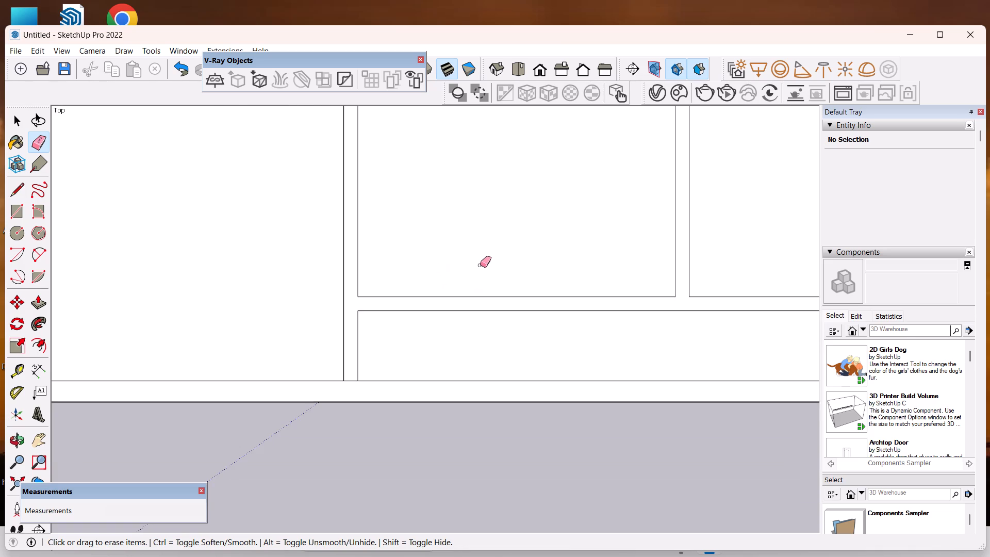
{"action": "scroll", "coordinate": [482, 265], "scroll_direction": "down", "scroll_amount": 9}
{"action": "scroll", "coordinate": [589, 328], "scroll_direction": "down", "scroll_amount": 8}
{"action": "scroll", "coordinate": [656, 242], "scroll_direction": "up", "scroll_amount": 4}
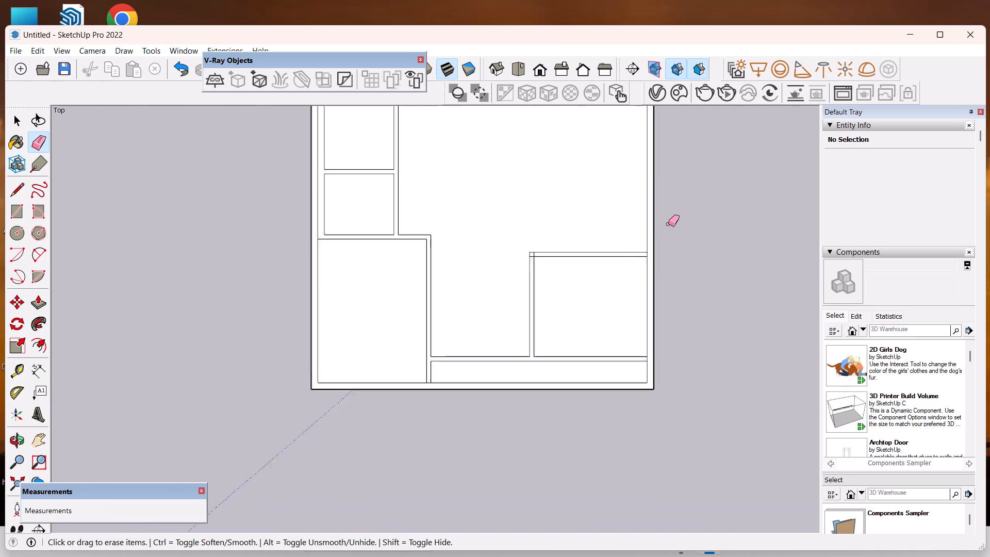
{"action": "scroll", "coordinate": [668, 224], "scroll_direction": "up", "scroll_amount": 5}
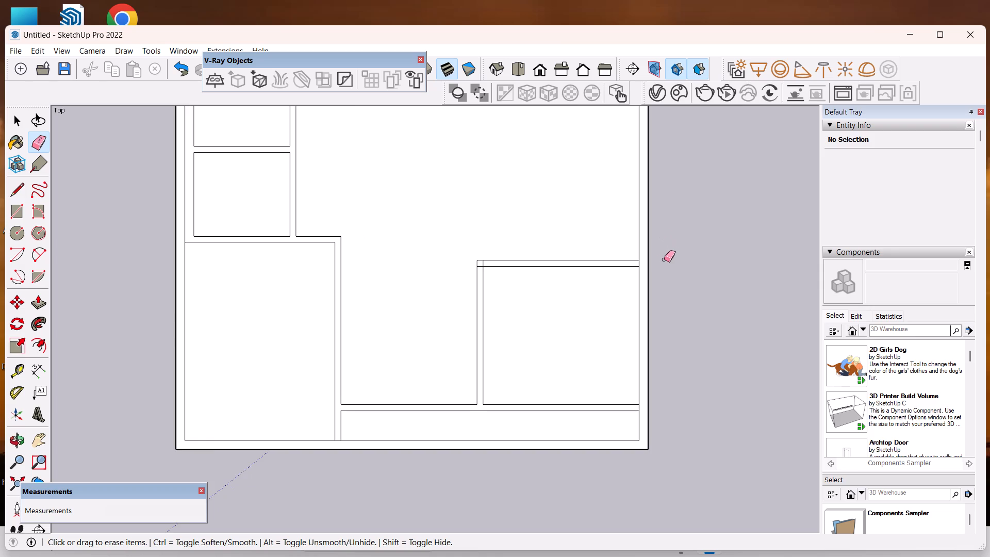
{"action": "scroll", "coordinate": [626, 265], "scroll_direction": "down", "scroll_amount": 1}
{"action": "scroll", "coordinate": [626, 265], "scroll_direction": "up", "scroll_amount": 8}
{"action": "left_click_drag", "start_coordinate": [658, 258], "coordinate": [654, 258]}
{"action": "left_click", "coordinate": [654, 258]}
{"action": "key", "text": "ctrl+z"}
{"action": "scroll", "coordinate": [654, 264], "scroll_direction": "up", "scroll_amount": 2}
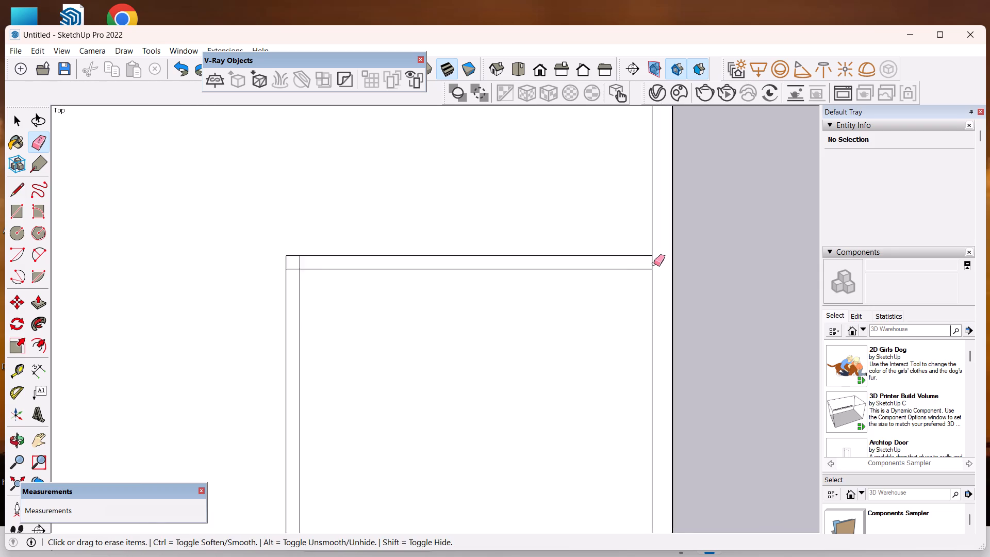
{"action": "scroll", "coordinate": [654, 264], "scroll_direction": "up", "scroll_amount": 5}
{"action": "left_click_drag", "start_coordinate": [654, 263], "coordinate": [649, 263]}
Erase the overlapping wall edges inside the lower-right room's top-left corner.
{"action": "scroll", "coordinate": [661, 256], "scroll_direction": "down", "scroll_amount": 9}
{"action": "scroll", "coordinate": [332, 259], "scroll_direction": "up", "scroll_amount": 5}
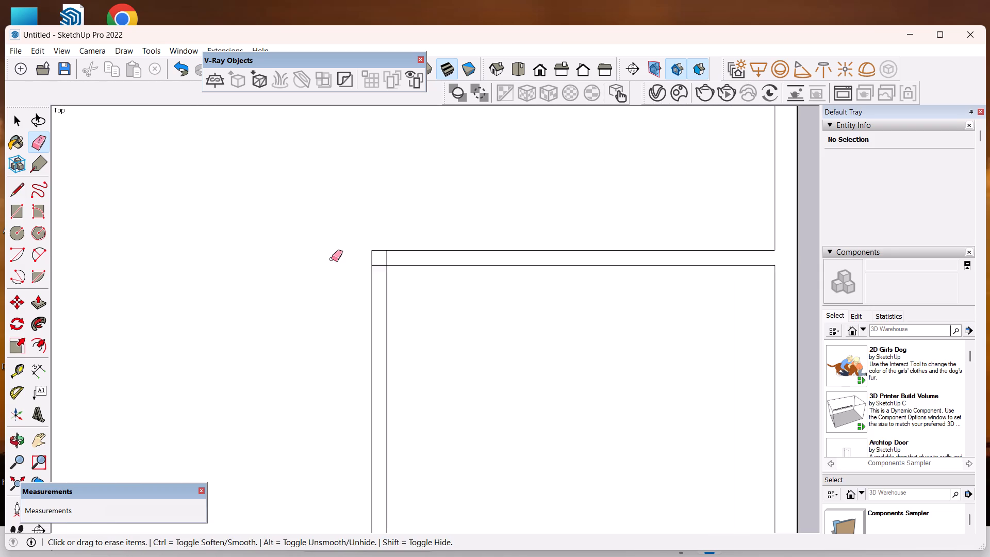
{"action": "scroll", "coordinate": [332, 259], "scroll_direction": "up", "scroll_amount": 5}
{"action": "scroll", "coordinate": [397, 252], "scroll_direction": "up", "scroll_amount": 8}
{"action": "left_click_drag", "start_coordinate": [481, 258], "coordinate": [473, 268]}
{"action": "left_click_drag", "start_coordinate": [434, 281], "coordinate": [440, 315]}
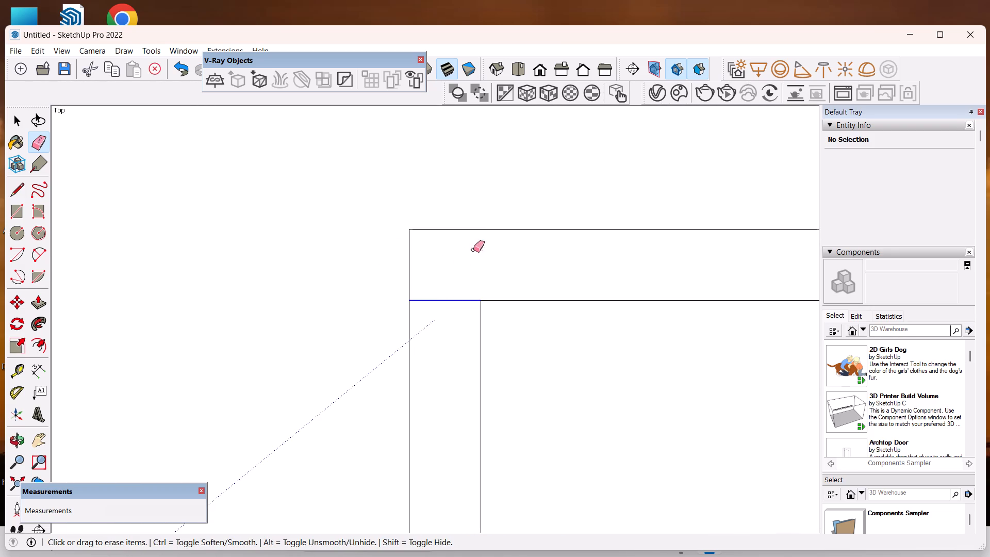
Draw two parallel lines about 3' 9" long extending the lower-right room's left wall down to the plan's bottom outer edge.
{"action": "scroll", "coordinate": [556, 228], "scroll_direction": "down", "scroll_amount": 18}
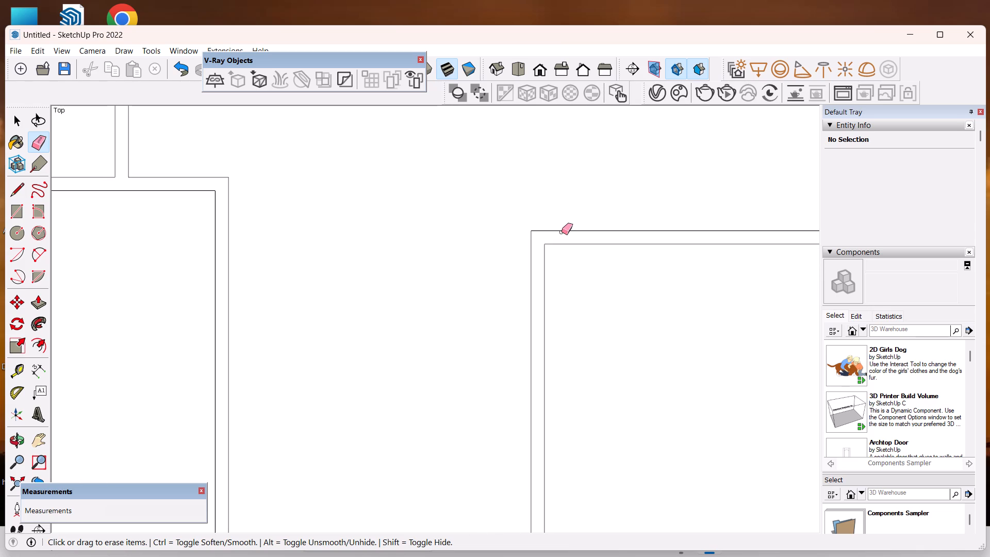
{"action": "scroll", "coordinate": [558, 236], "scroll_direction": "down", "scroll_amount": 12}
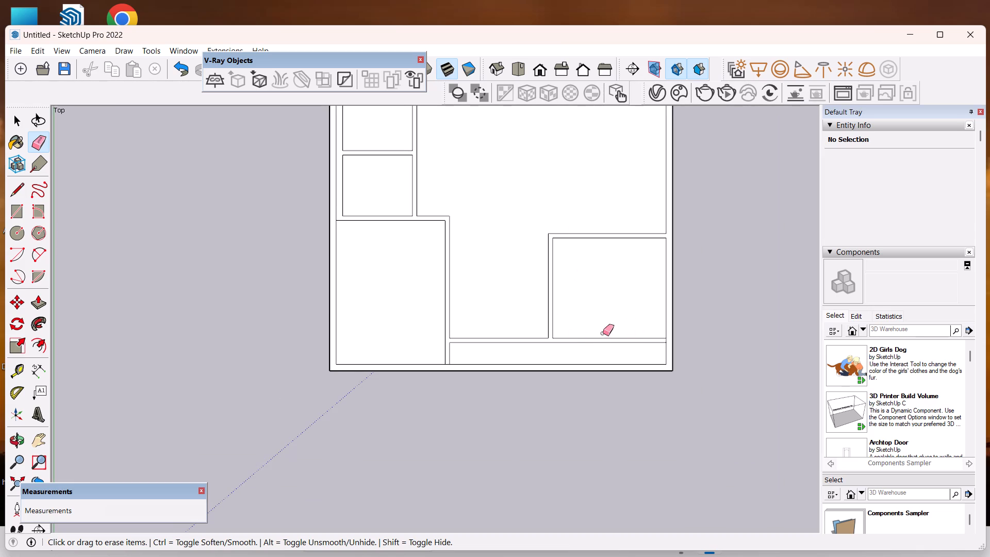
{"action": "scroll", "coordinate": [554, 352], "scroll_direction": "up", "scroll_amount": 13}
{"action": "scroll", "coordinate": [554, 353], "scroll_direction": "down", "scroll_amount": 5}
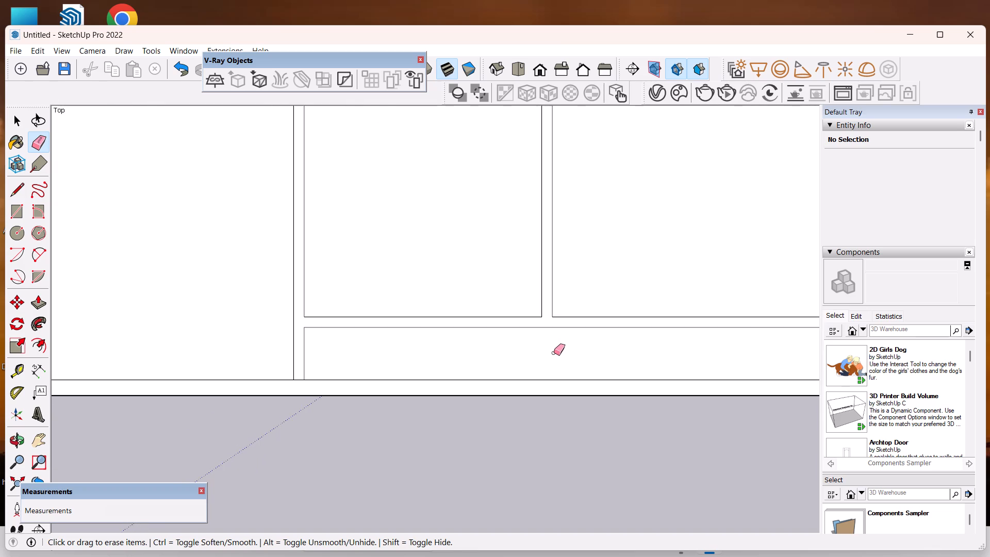
{"action": "scroll", "coordinate": [625, 367], "scroll_direction": "up", "scroll_amount": 5}
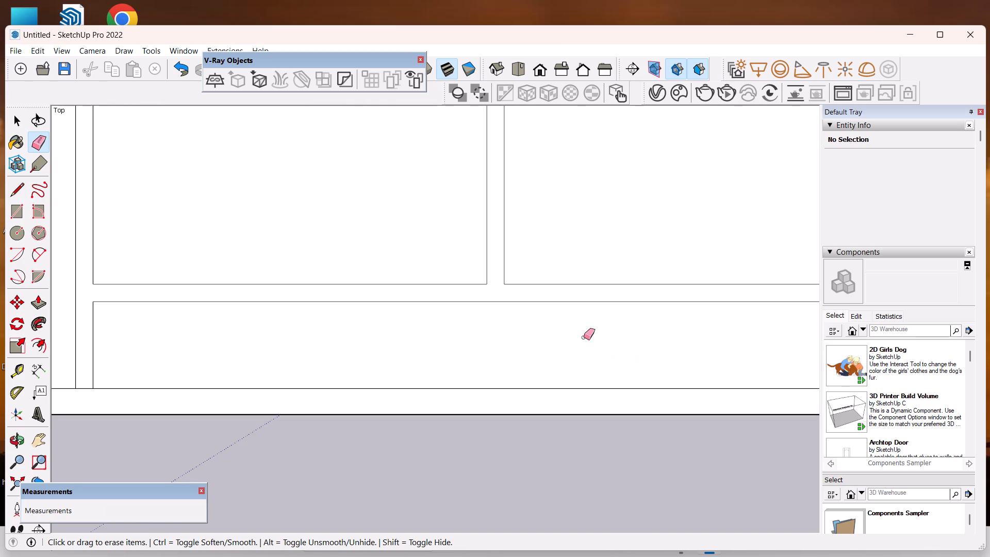
{"action": "scroll", "coordinate": [584, 337], "scroll_direction": "up", "scroll_amount": 5}
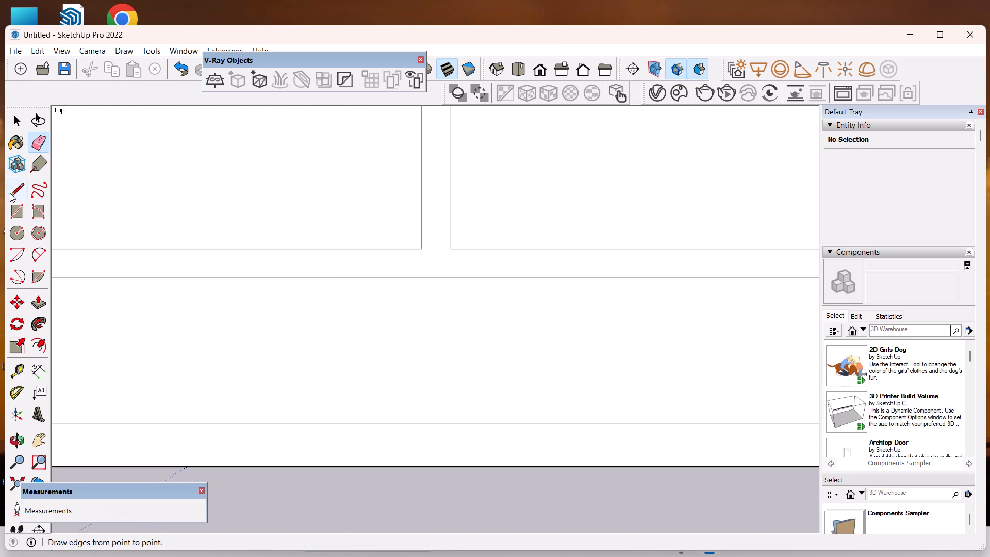
{"action": "left_click_drag", "start_coordinate": [9, 191], "coordinate": [15, 194]}
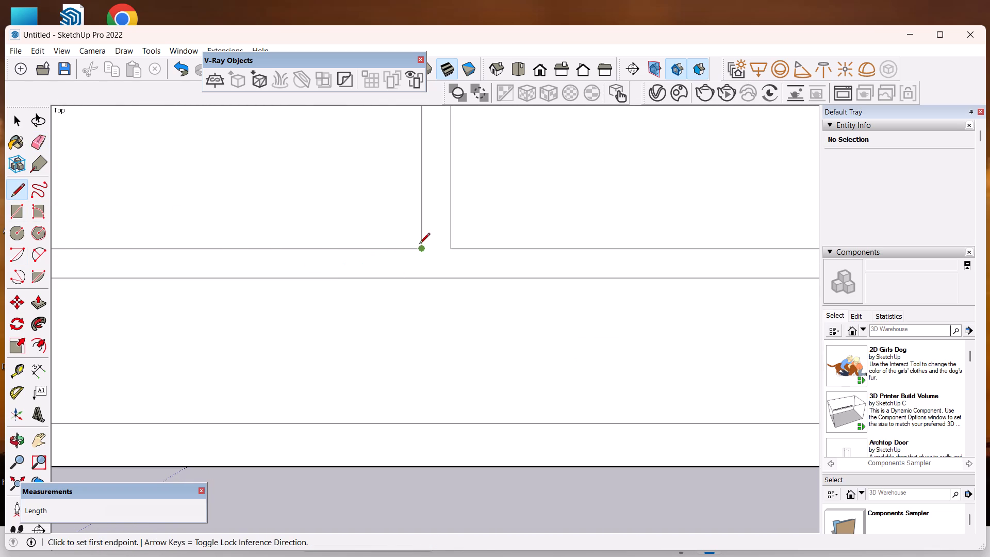
{"action": "left_click", "coordinate": [419, 244]}
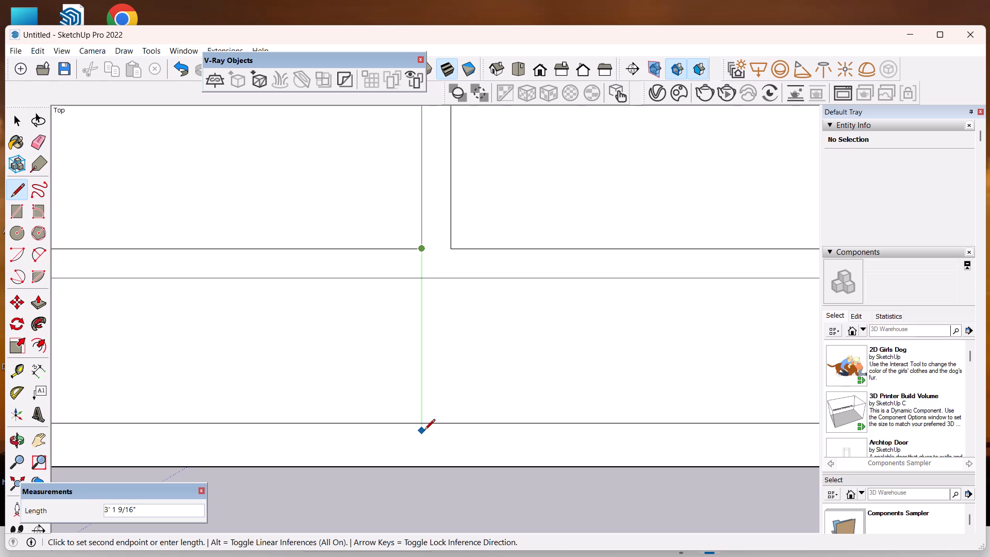
{"action": "left_click", "coordinate": [427, 469]}
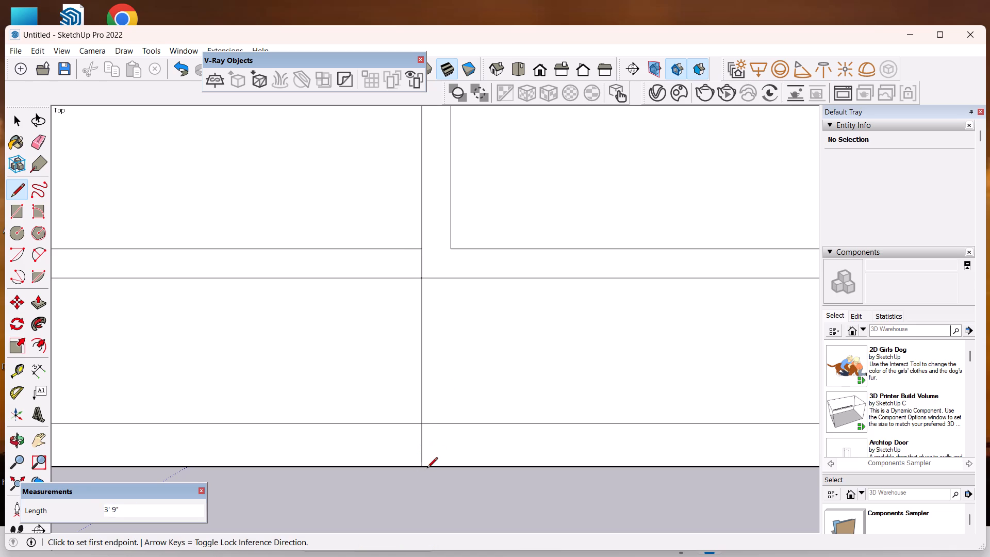
{"action": "left_click", "coordinate": [453, 253]}
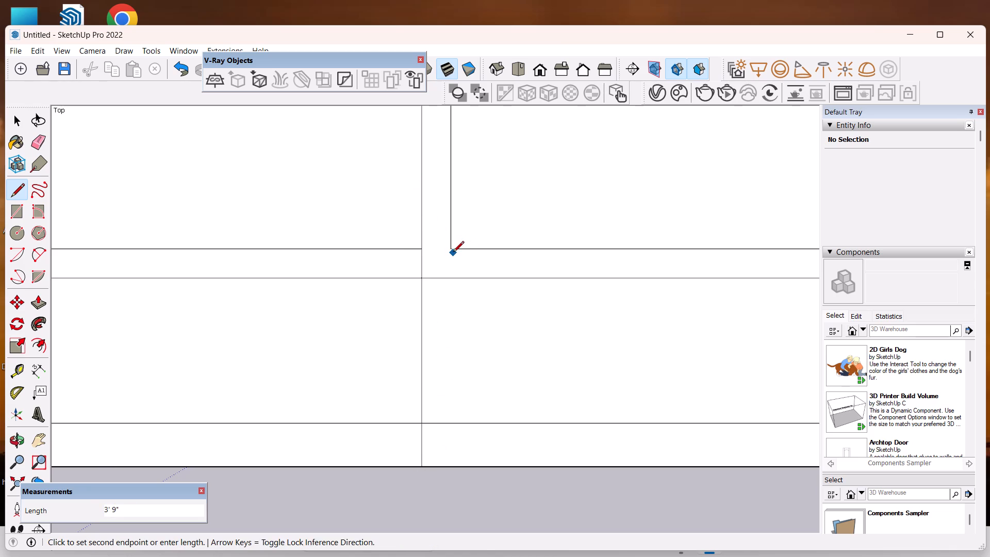
{"action": "left_click", "coordinate": [453, 249]}
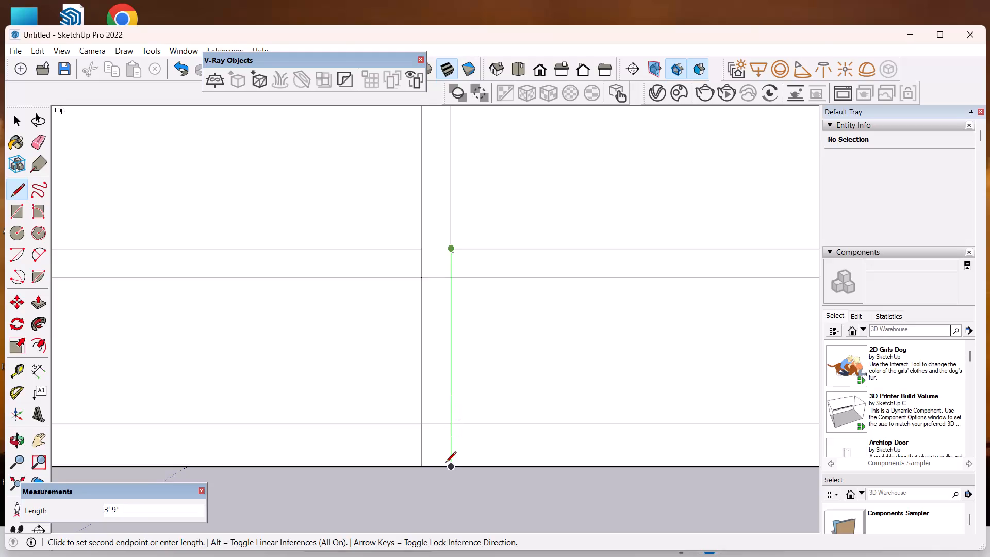
{"action": "left_click", "coordinate": [444, 468]}
{"action": "key", "text": "space"}
Erase the short stray diagonal line at the lower-right room's bottom-left corner.
{"action": "scroll", "coordinate": [447, 236], "scroll_direction": "up", "scroll_amount": 2}
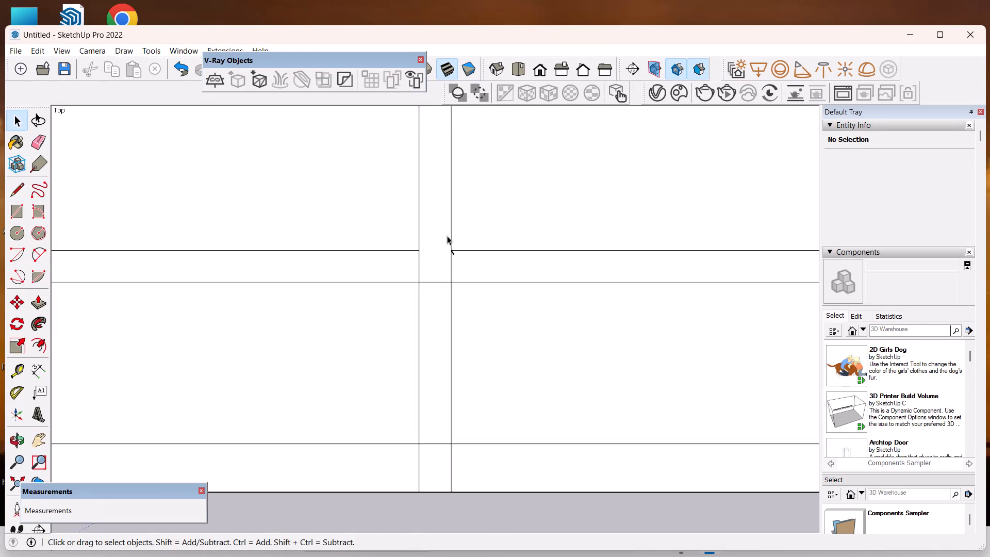
{"action": "scroll", "coordinate": [447, 236], "scroll_direction": "up", "scroll_amount": 5}
{"action": "left_click", "coordinate": [47, 141]}
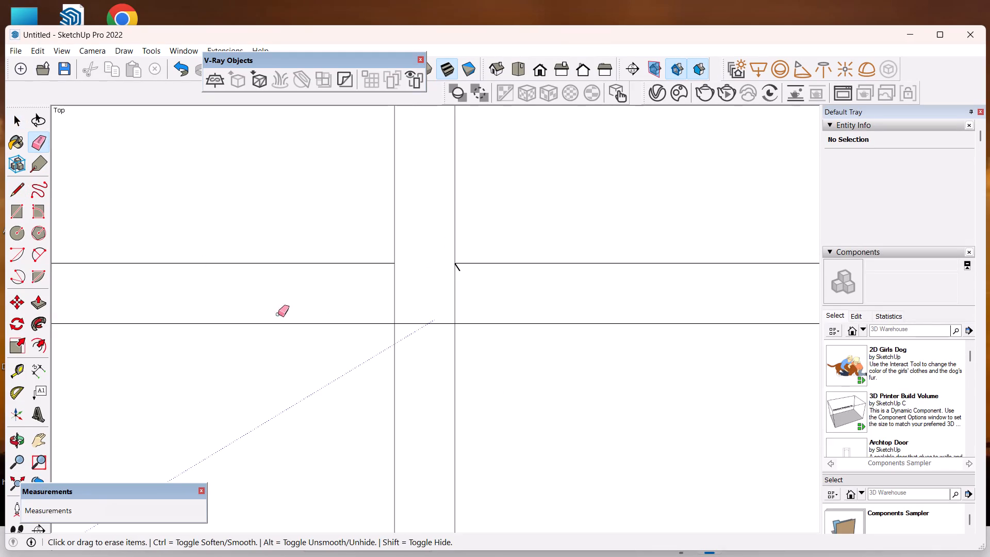
{"action": "scroll", "coordinate": [365, 319], "scroll_direction": "up", "scroll_amount": 8}
{"action": "scroll", "coordinate": [573, 210], "scroll_direction": "up", "scroll_amount": 6}
{"action": "left_click_drag", "start_coordinate": [568, 215], "coordinate": [563, 218]}
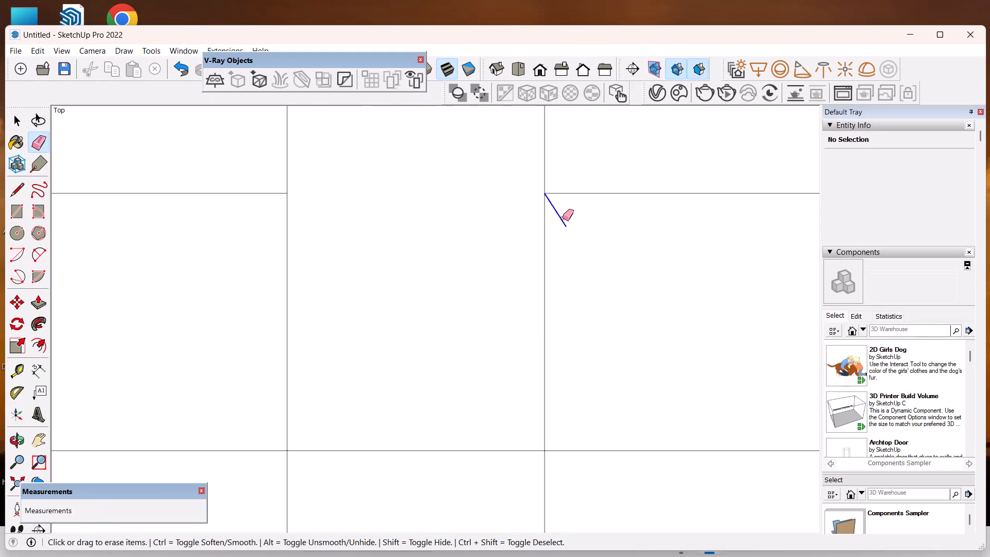
{"action": "left_click_drag", "start_coordinate": [563, 218], "coordinate": [561, 227]}
{"action": "key", "text": "space"}
Examine the lower part of the plan where the extended wall lines cross the horizontal wall and bottom outer wall.
{"action": "scroll", "coordinate": [592, 273], "scroll_direction": "down", "scroll_amount": 6}
{"action": "scroll", "coordinate": [596, 264], "scroll_direction": "up", "scroll_amount": 1}
{"action": "scroll", "coordinate": [596, 264], "scroll_direction": "down", "scroll_amount": 20}
{"action": "scroll", "coordinate": [596, 264], "scroll_direction": "down", "scroll_amount": 4}
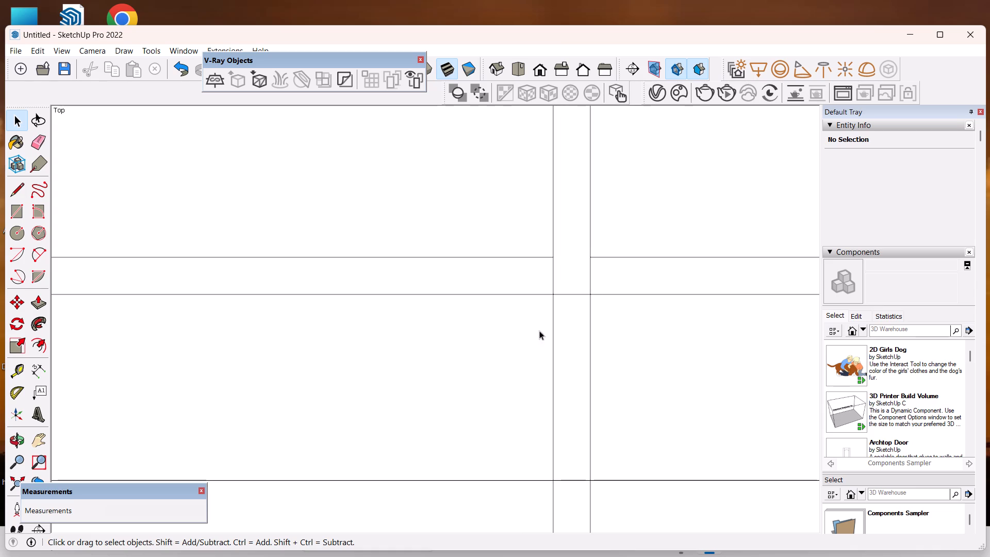
{"action": "scroll", "coordinate": [539, 331], "scroll_direction": "down", "scroll_amount": 17}
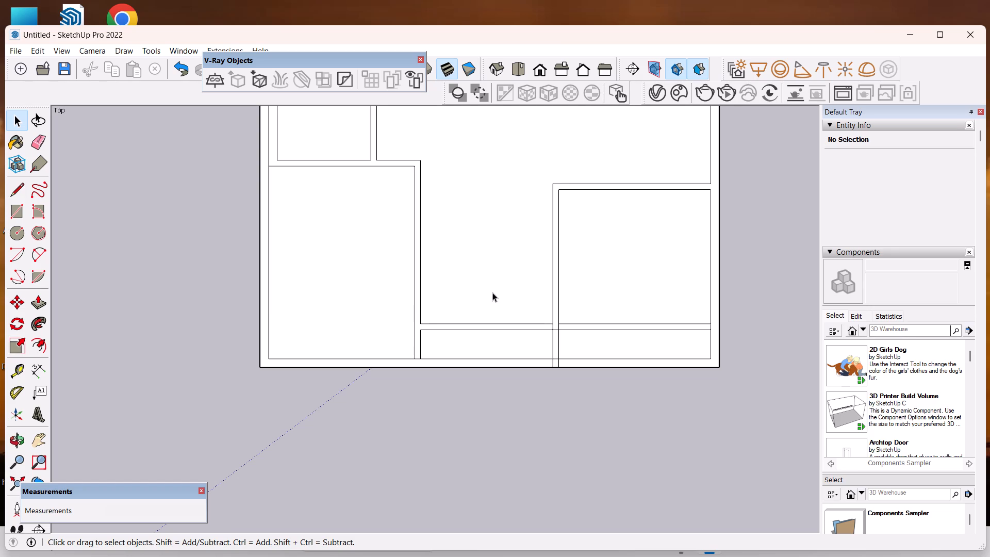
{"action": "scroll", "coordinate": [492, 292], "scroll_direction": "up", "scroll_amount": 1}
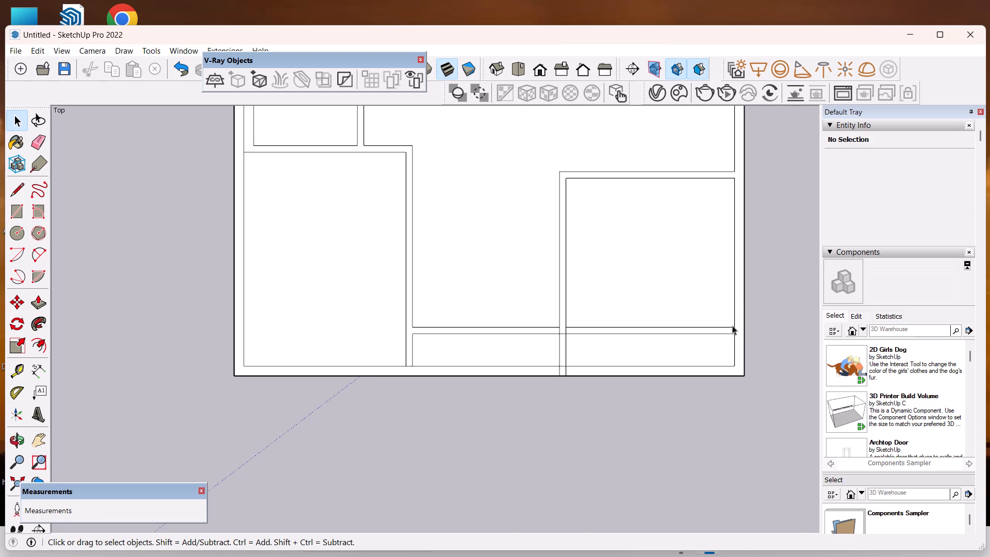
{"action": "scroll", "coordinate": [707, 346], "scroll_direction": "up", "scroll_amount": 1}
{"action": "scroll", "coordinate": [705, 346], "scroll_direction": "down", "scroll_amount": 1}
{"action": "scroll", "coordinate": [705, 346], "scroll_direction": "up", "scroll_amount": 11}
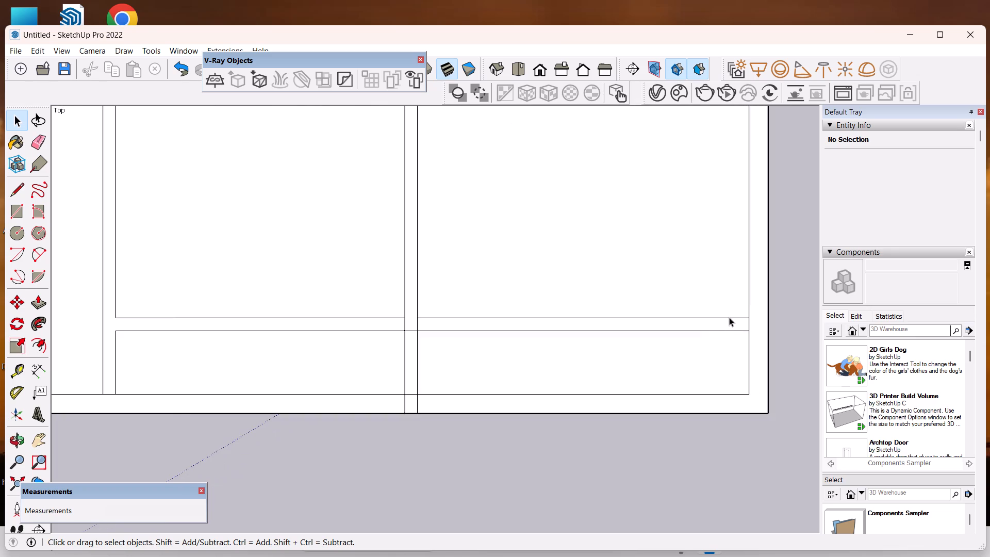
{"action": "scroll", "coordinate": [729, 315], "scroll_direction": "down", "scroll_amount": 6}
{"action": "scroll", "coordinate": [772, 290], "scroll_direction": "up", "scroll_amount": 4}
{"action": "scroll", "coordinate": [708, 306], "scroll_direction": "down", "scroll_amount": 4}
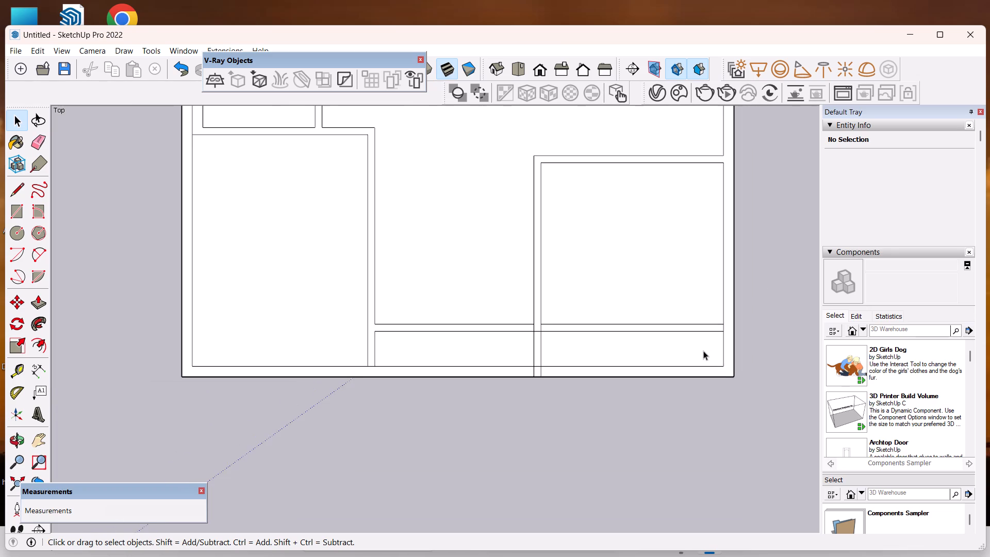
{"action": "scroll", "coordinate": [768, 313], "scroll_direction": "up", "scroll_amount": 4}
{"action": "scroll", "coordinate": [672, 275], "scroll_direction": "up", "scroll_amount": 3}
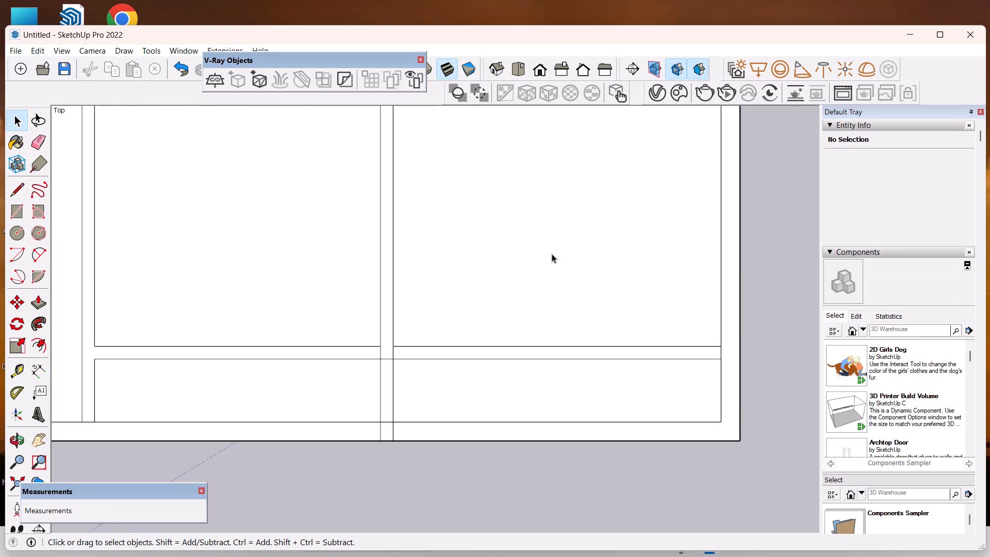
{"action": "scroll", "coordinate": [539, 297], "scroll_direction": "down", "scroll_amount": 6}
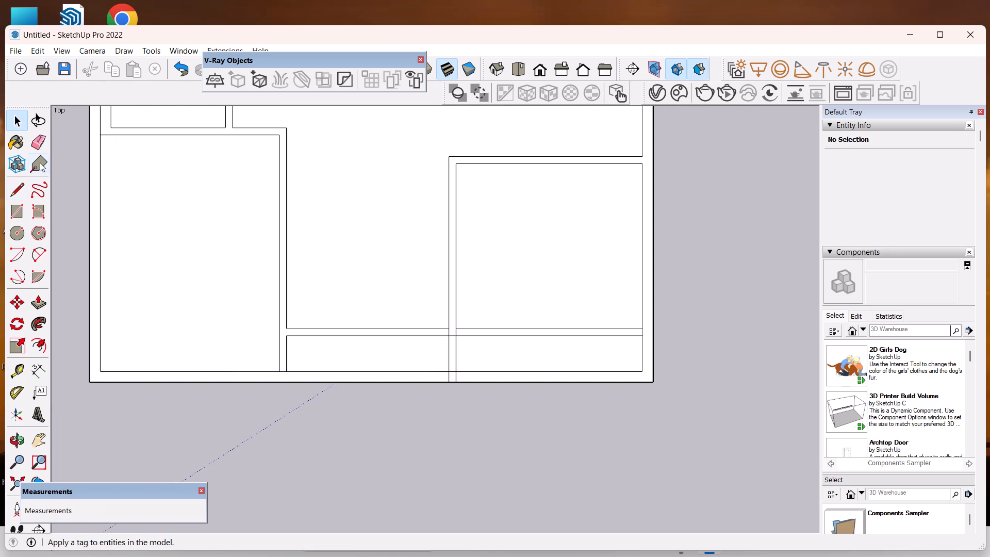
Erase the overlapping edges inside the crossing of the extended left wall of the lower-right room and the horizontal wall.
{"action": "left_click", "coordinate": [40, 148]}
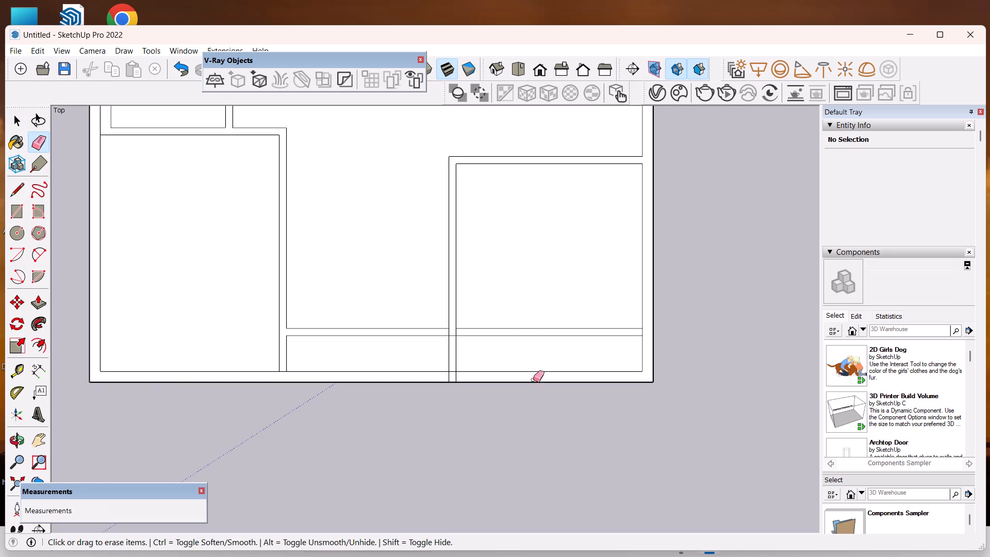
{"action": "scroll", "coordinate": [571, 427], "scroll_direction": "up", "scroll_amount": 7}
{"action": "scroll", "coordinate": [400, 286], "scroll_direction": "up", "scroll_amount": 8}
{"action": "left_click_drag", "start_coordinate": [402, 324], "coordinate": [405, 344]}
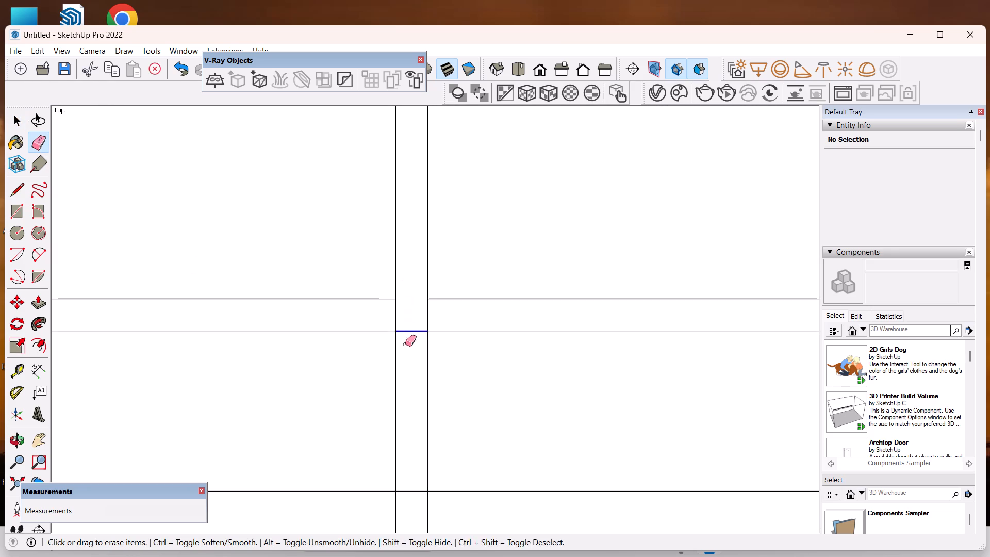
{"action": "left_click_drag", "start_coordinate": [405, 344], "coordinate": [404, 333]}
{"action": "left_click_drag", "start_coordinate": [423, 318], "coordinate": [433, 318]}
{"action": "scroll", "coordinate": [443, 357], "scroll_direction": "down", "scroll_amount": 7}
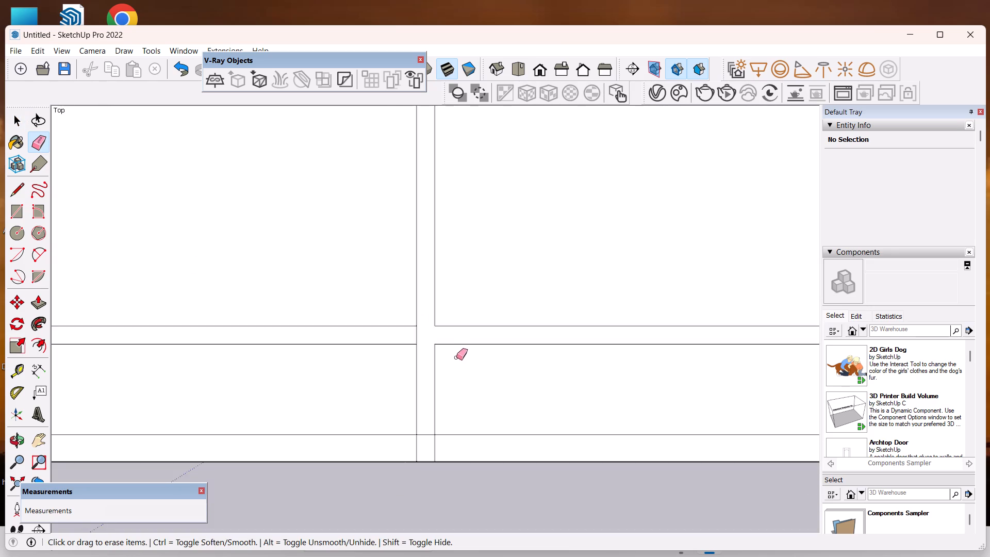
{"action": "scroll", "coordinate": [456, 357], "scroll_direction": "down", "scroll_amount": 6}
{"action": "scroll", "coordinate": [433, 353], "scroll_direction": "up", "scroll_amount": 6}
{"action": "left_click_drag", "start_coordinate": [433, 349], "coordinate": [445, 348]}
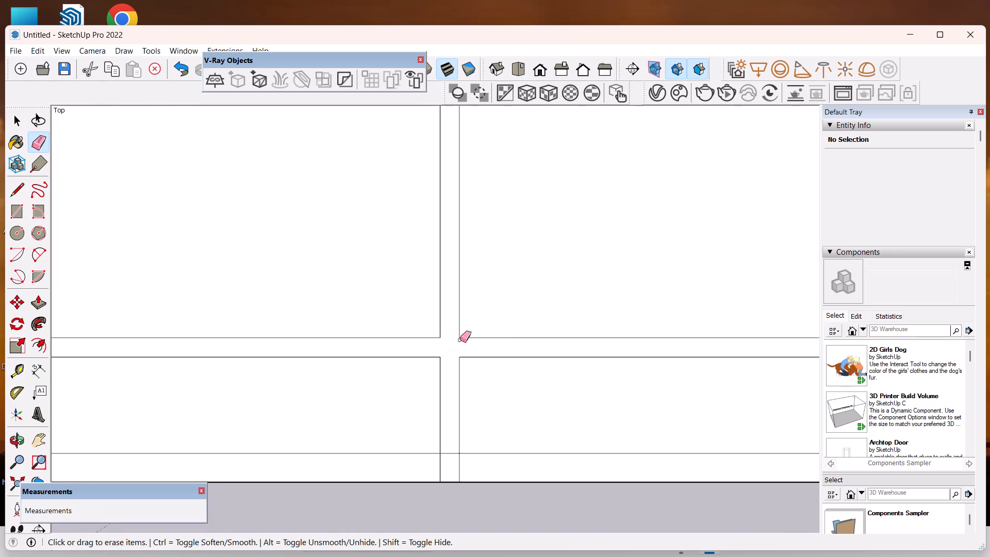
Draw 6" lines closing both ends of the horizontal wall between the lower-left room and the extended wall.
{"action": "scroll", "coordinate": [491, 345], "scroll_direction": "down", "scroll_amount": 11}
{"action": "scroll", "coordinate": [496, 342], "scroll_direction": "up", "scroll_amount": 1}
{"action": "scroll", "coordinate": [496, 342], "scroll_direction": "down", "scroll_amount": 1}
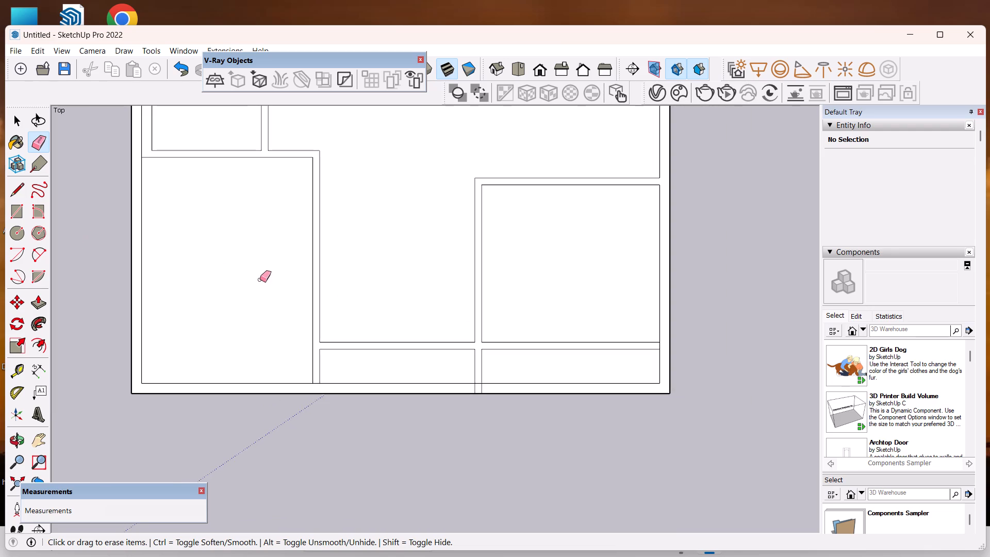
{"action": "scroll", "coordinate": [261, 281], "scroll_direction": "down", "scroll_amount": 3}
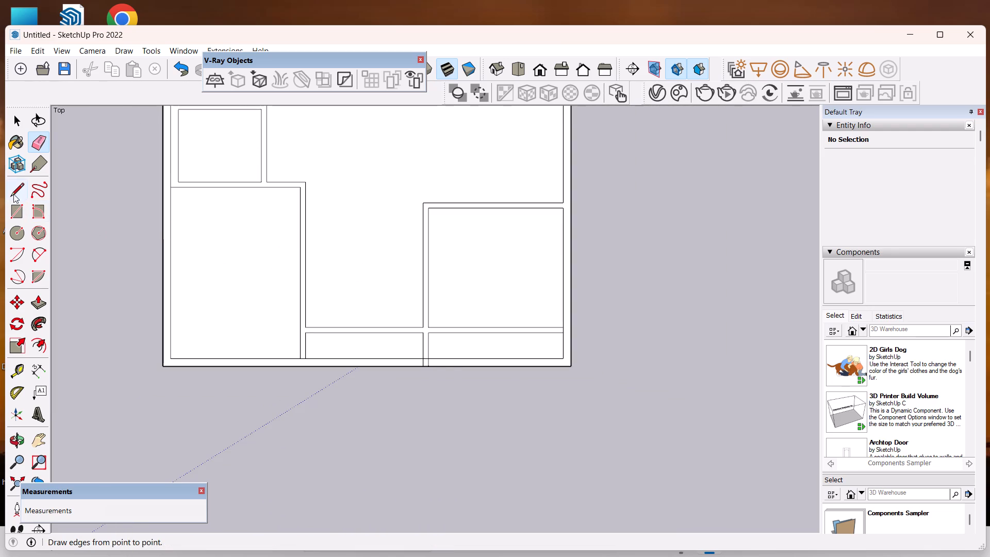
{"action": "left_click", "coordinate": [15, 191]}
{"action": "scroll", "coordinate": [414, 361], "scroll_direction": "up", "scroll_amount": 7}
{"action": "scroll", "coordinate": [435, 324], "scroll_direction": "up", "scroll_amount": 8}
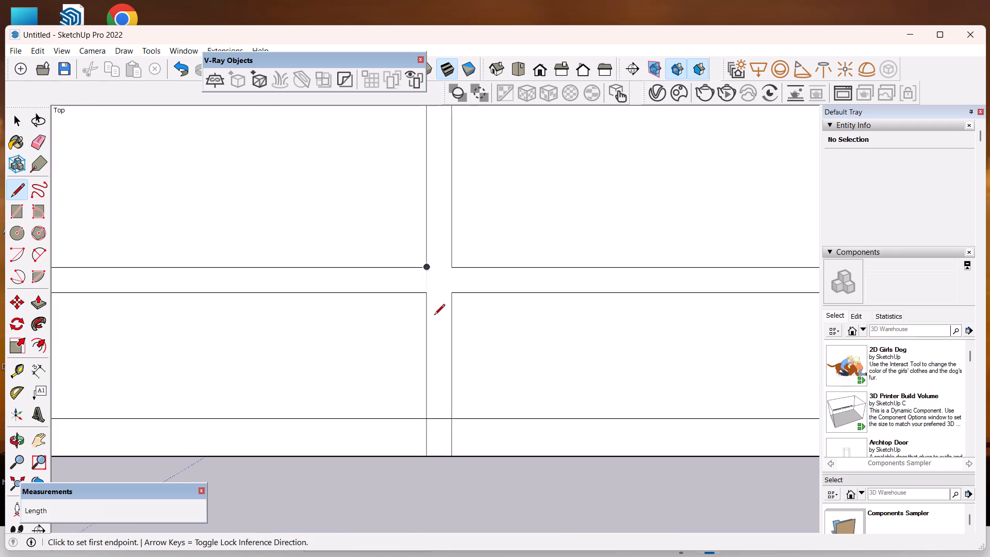
{"action": "left_click", "coordinate": [426, 291]}
{"action": "left_click", "coordinate": [424, 270]}
{"action": "scroll", "coordinate": [513, 303], "scroll_direction": "down", "scroll_amount": 5}
{"action": "scroll", "coordinate": [82, 264], "scroll_direction": "up", "scroll_amount": 6}
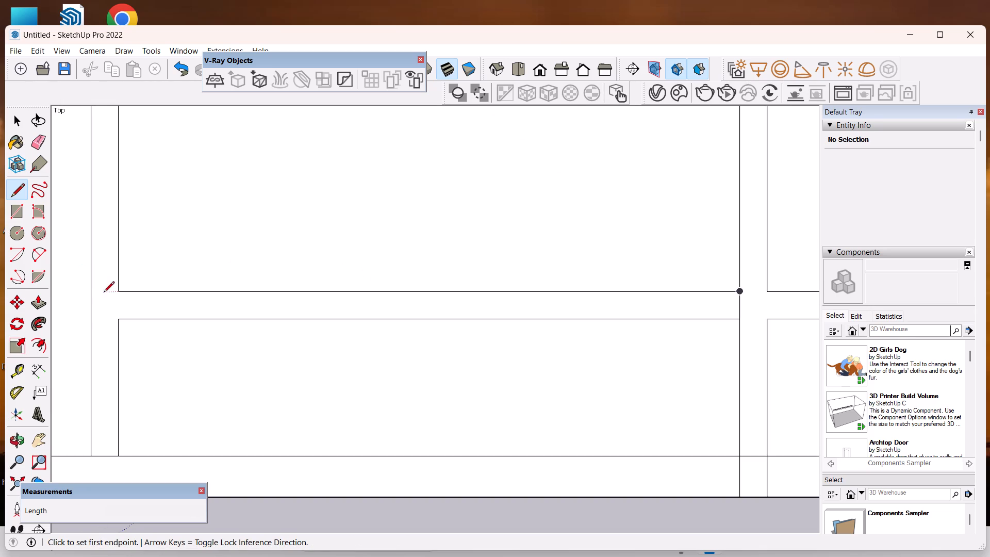
{"action": "left_click", "coordinate": [124, 318]}
{"action": "left_click", "coordinate": [112, 290]}
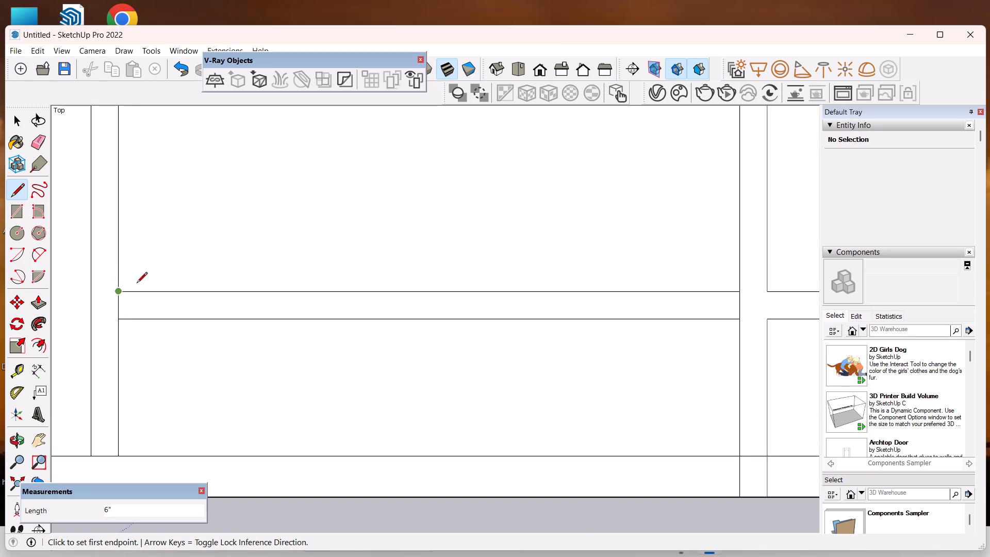
{"action": "key", "text": "space"}
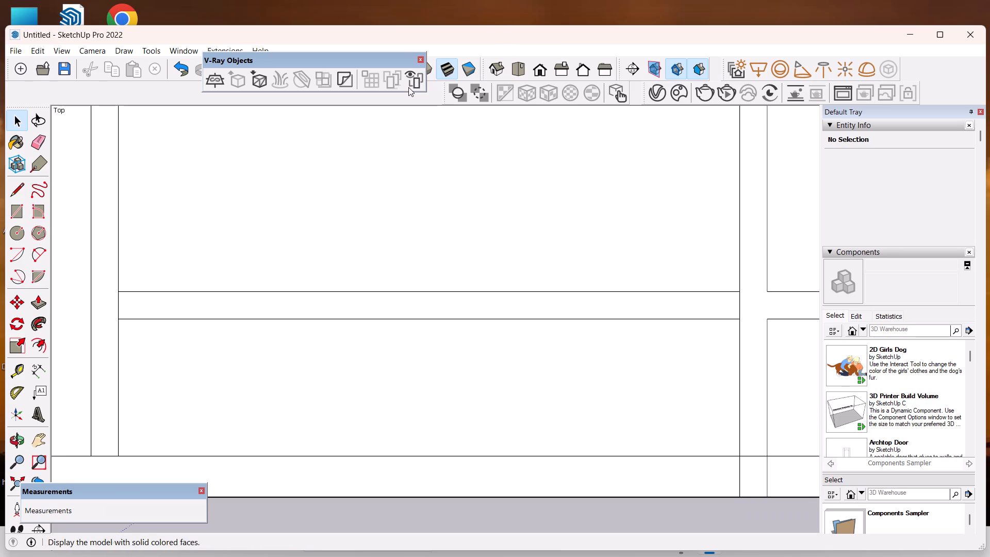
Examine the wall layout and junctions across the whole floor plan, dismissing the pop-up chat notifications.
{"action": "scroll", "coordinate": [432, 269], "scroll_direction": "down", "scroll_amount": 7}
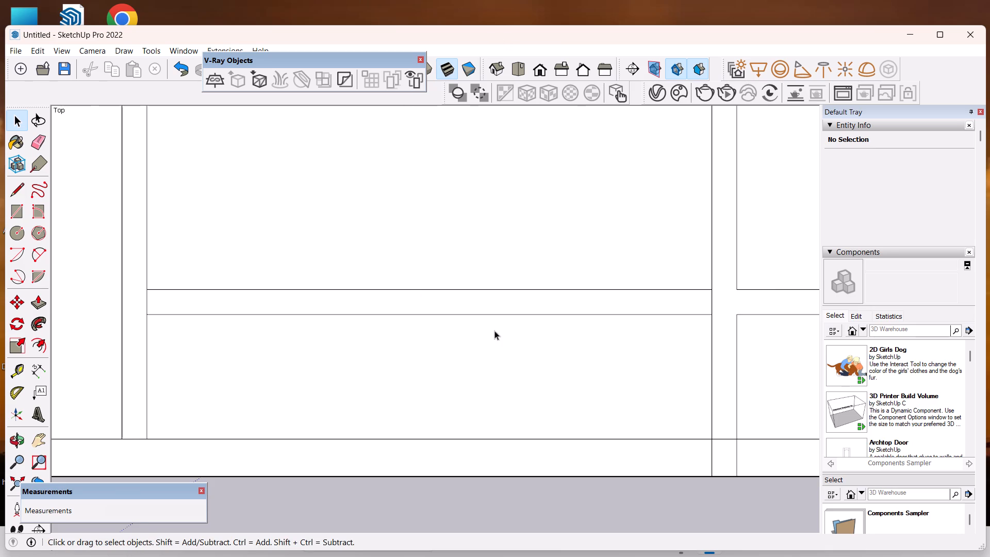
{"action": "scroll", "coordinate": [505, 371], "scroll_direction": "down", "scroll_amount": 10}
{"action": "scroll", "coordinate": [651, 357], "scroll_direction": "down", "scroll_amount": 10}
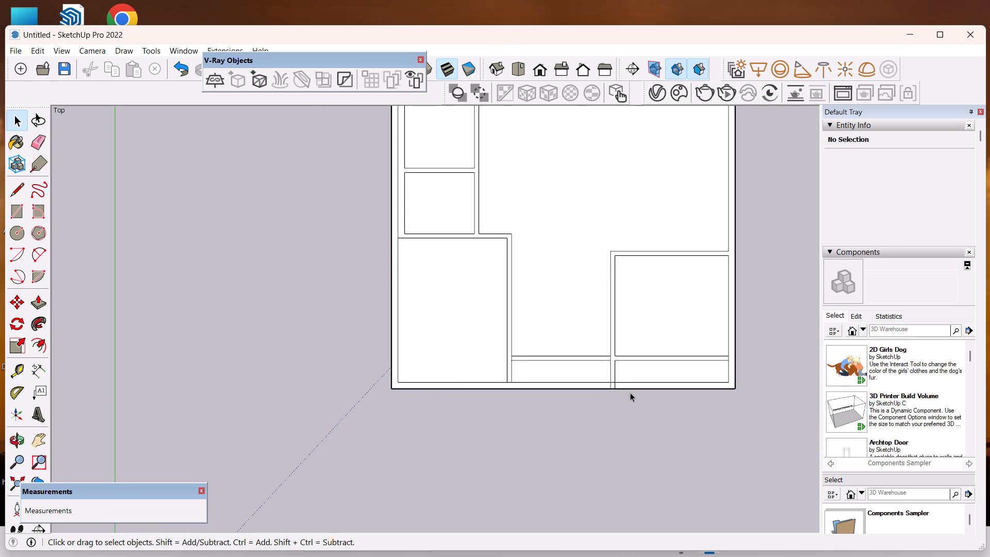
{"action": "scroll", "coordinate": [630, 380], "scroll_direction": "down", "scroll_amount": 5}
{"action": "scroll", "coordinate": [687, 339], "scroll_direction": "up", "scroll_amount": 3}
{"action": "scroll", "coordinate": [698, 334], "scroll_direction": "down", "scroll_amount": 4}
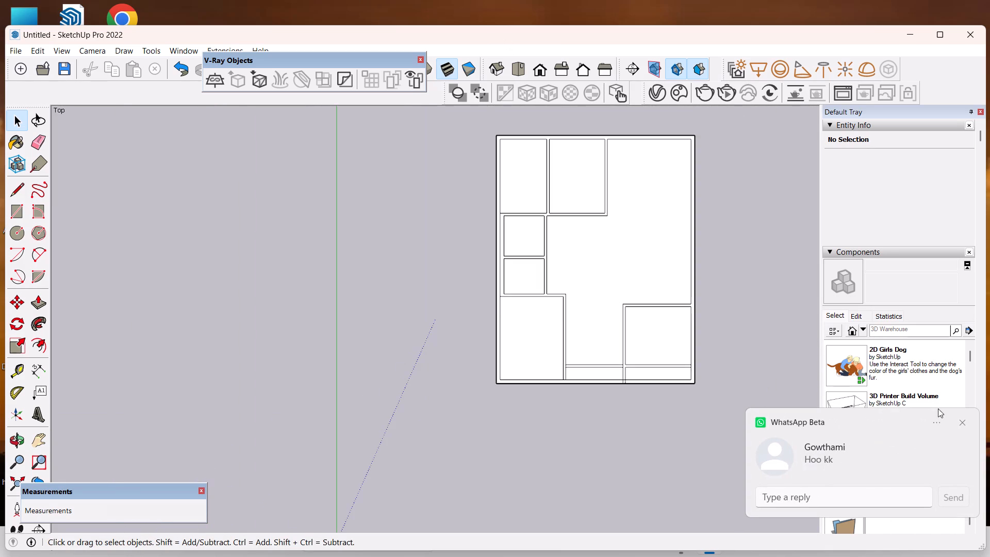
{"action": "left_click", "coordinate": [961, 422]}
{"action": "scroll", "coordinate": [760, 306], "scroll_direction": "up", "scroll_amount": 2}
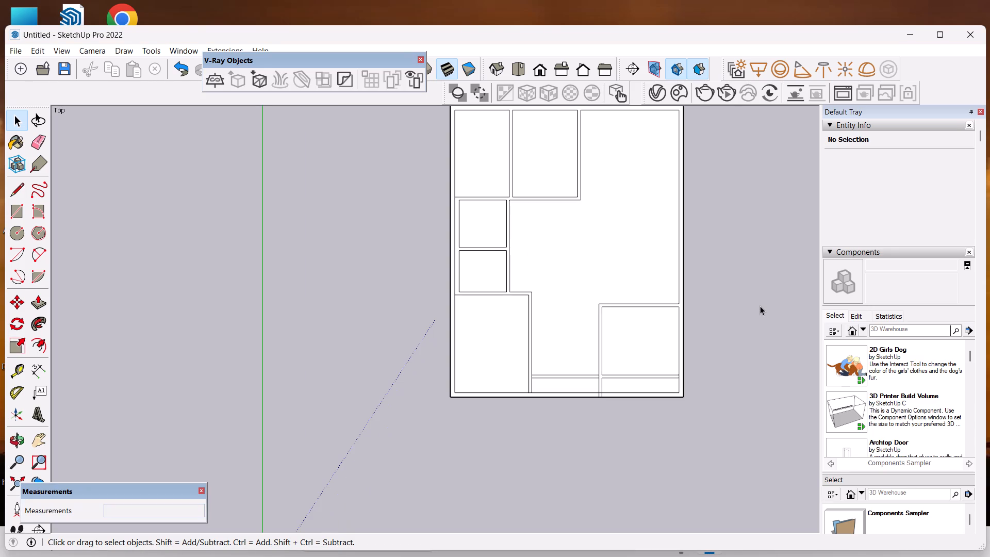
{"action": "scroll", "coordinate": [760, 306], "scroll_direction": "down", "scroll_amount": 3}
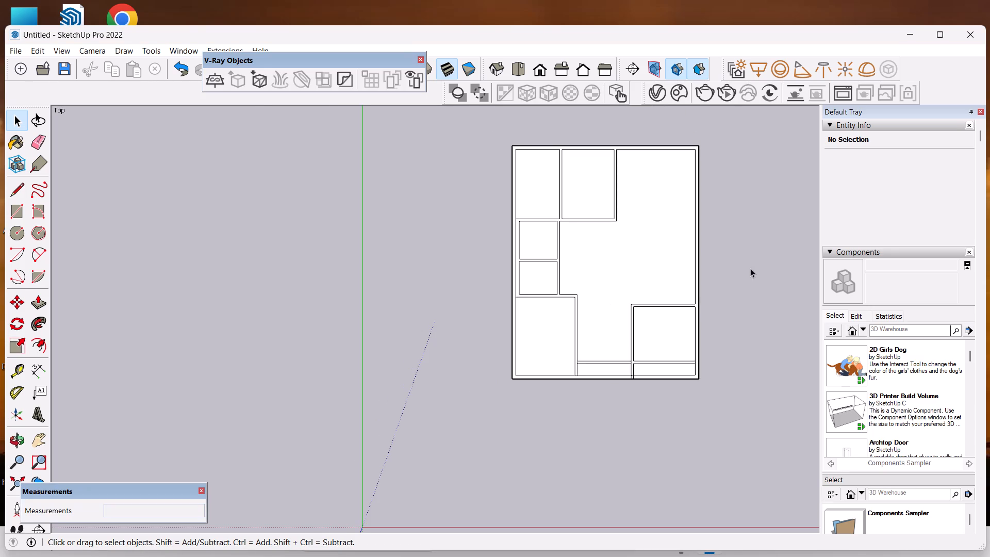
{"action": "scroll", "coordinate": [756, 245], "scroll_direction": "up", "scroll_amount": 5}
{"action": "scroll", "coordinate": [756, 245], "scroll_direction": "down", "scroll_amount": 5}
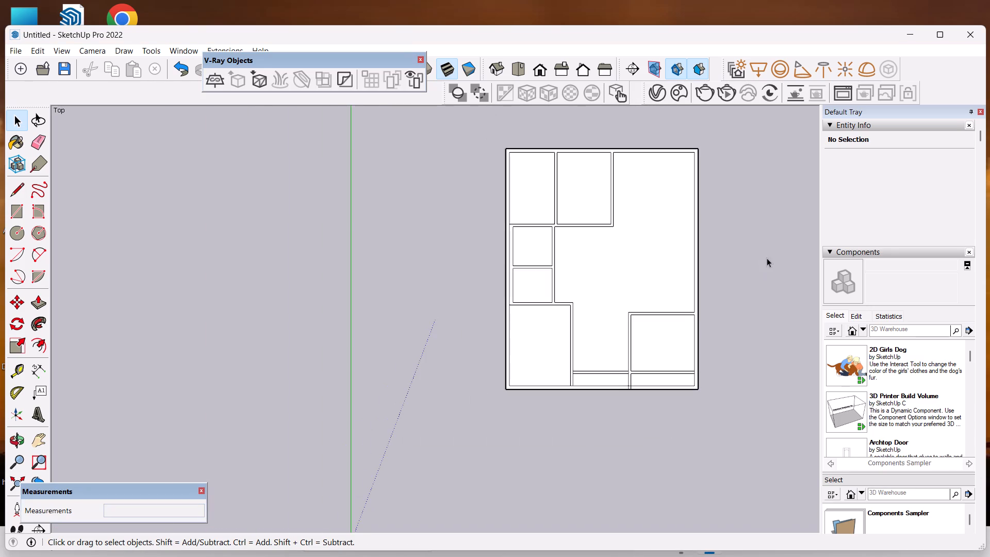
{"action": "scroll", "coordinate": [770, 231], "scroll_direction": "up", "scroll_amount": 1}
{"action": "scroll", "coordinate": [679, 178], "scroll_direction": "up", "scroll_amount": 2}
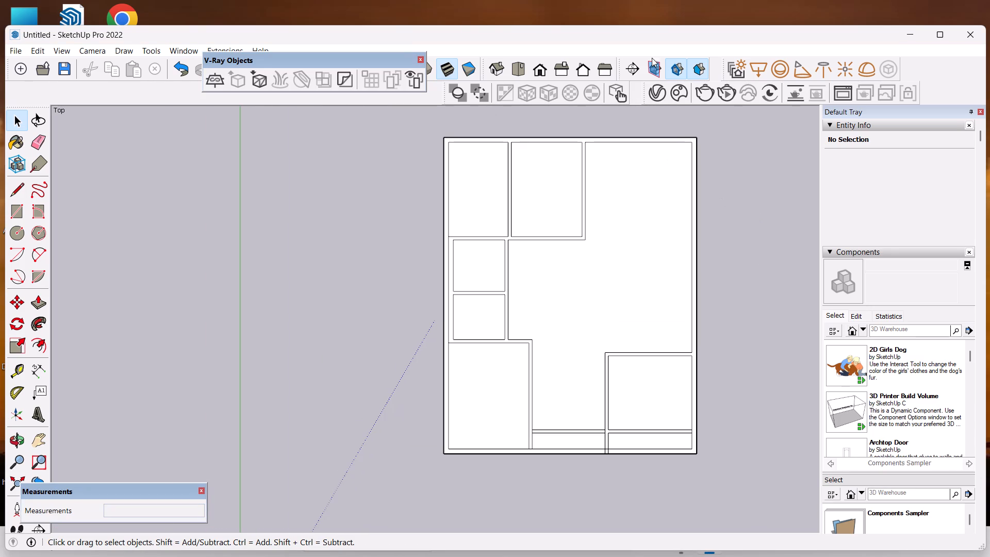
{"action": "scroll", "coordinate": [694, 140], "scroll_direction": "down", "scroll_amount": 4}
{"action": "scroll", "coordinate": [731, 116], "scroll_direction": "up", "scroll_amount": 2}
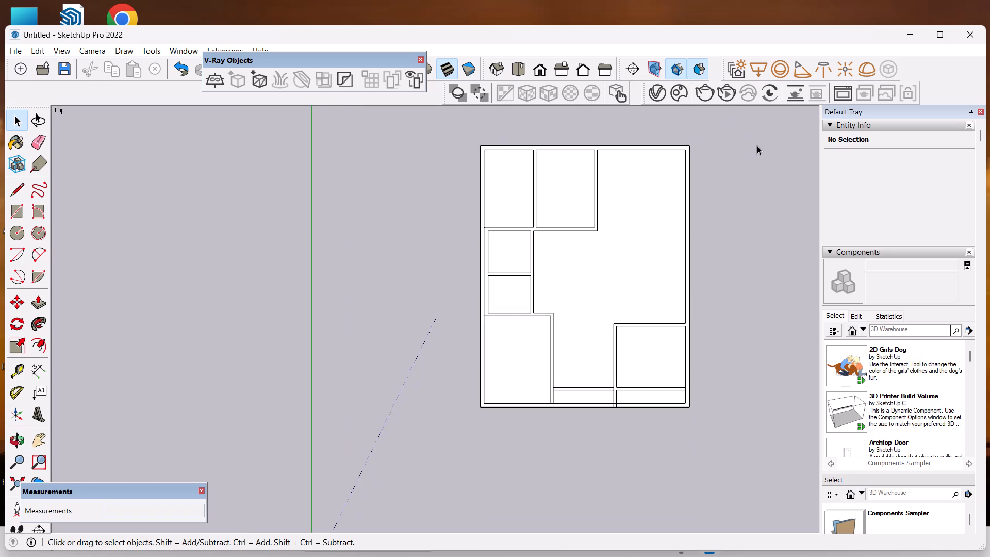
{"action": "scroll", "coordinate": [757, 146], "scroll_direction": "up", "scroll_amount": 1}
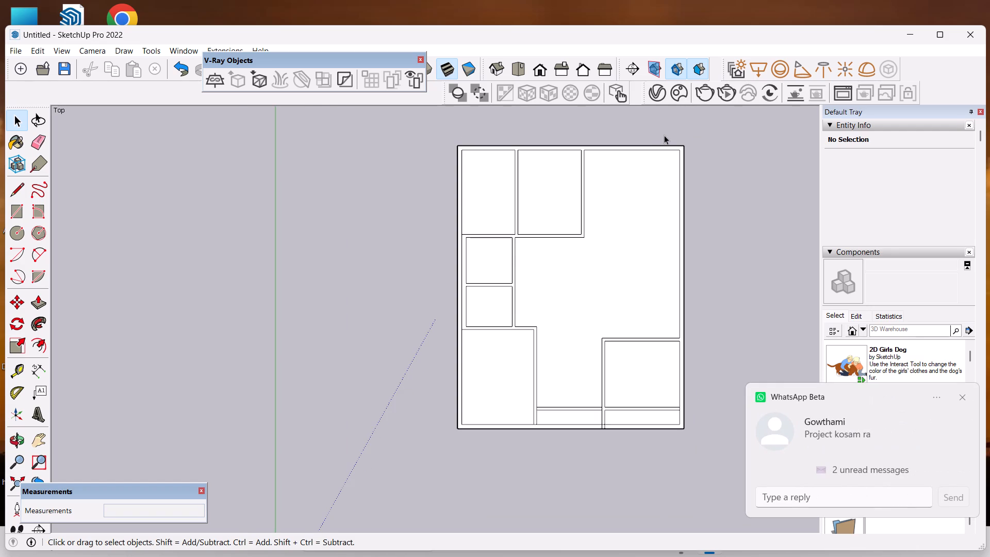
{"action": "left_click_drag", "start_coordinate": [964, 388], "coordinate": [964, 394]}
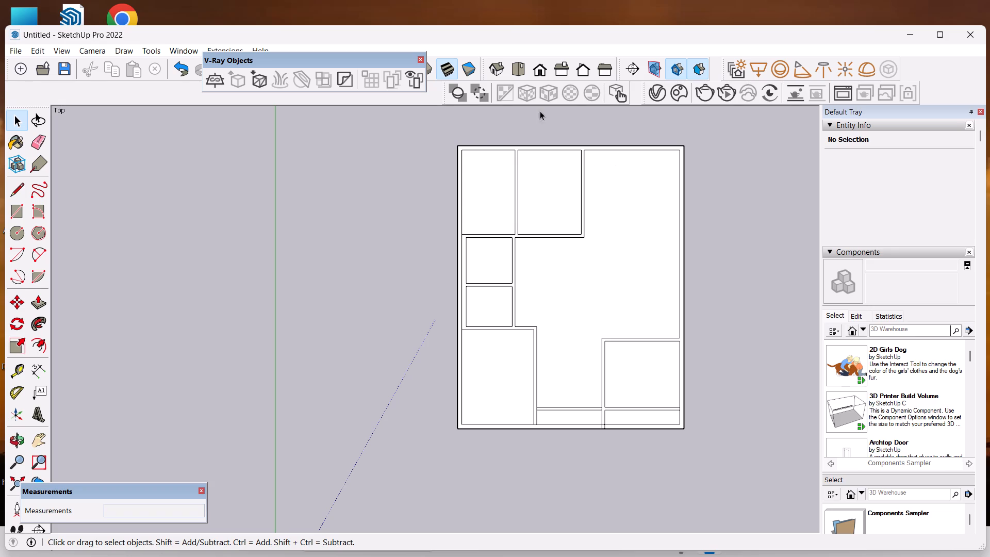
{"action": "scroll", "coordinate": [674, 325], "scroll_direction": "up", "scroll_amount": 1}
{"action": "scroll", "coordinate": [674, 325], "scroll_direction": "down", "scroll_amount": 1}
{"action": "scroll", "coordinate": [674, 325], "scroll_direction": "up", "scroll_amount": 3}
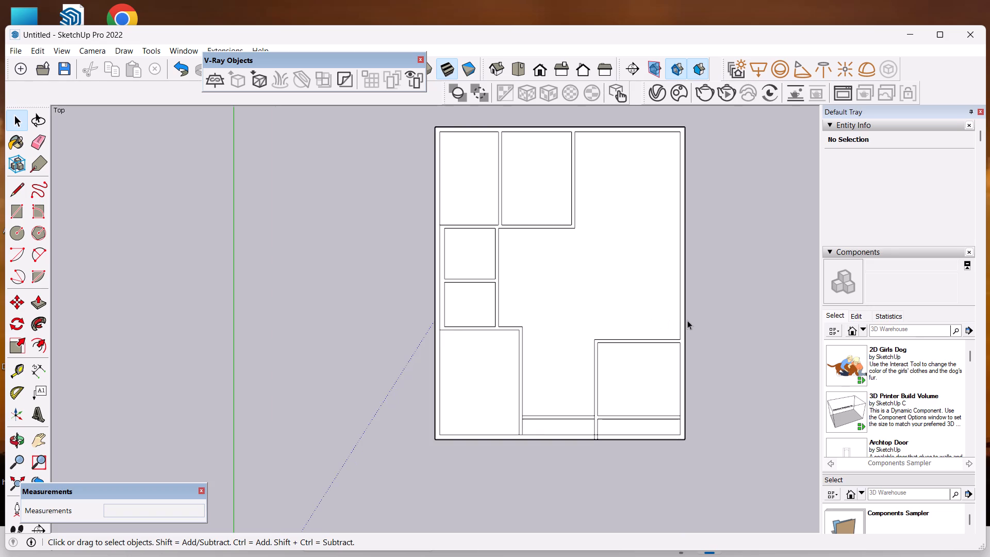
{"action": "scroll", "coordinate": [688, 320], "scroll_direction": "up", "scroll_amount": 1}
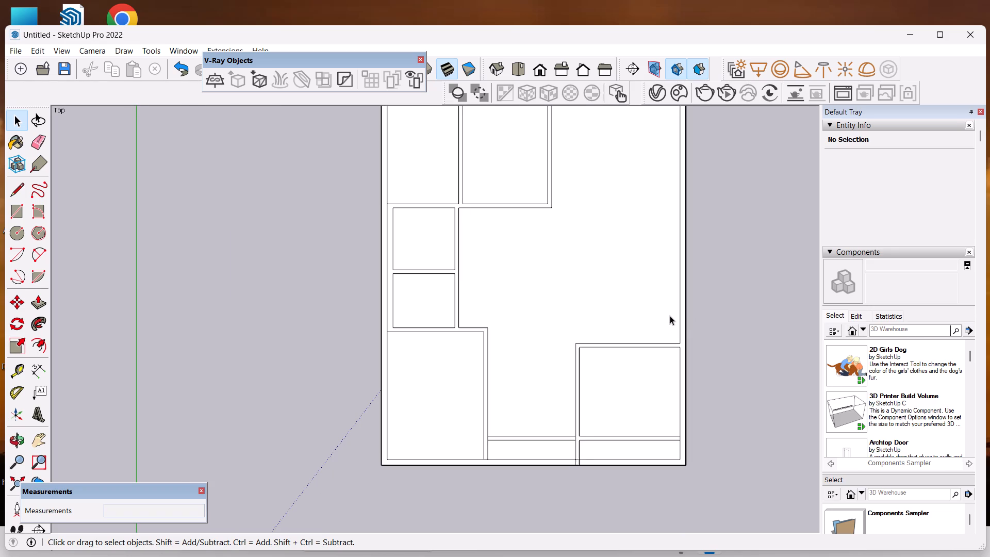
{"action": "scroll", "coordinate": [553, 302], "scroll_direction": "up", "scroll_amount": 3}
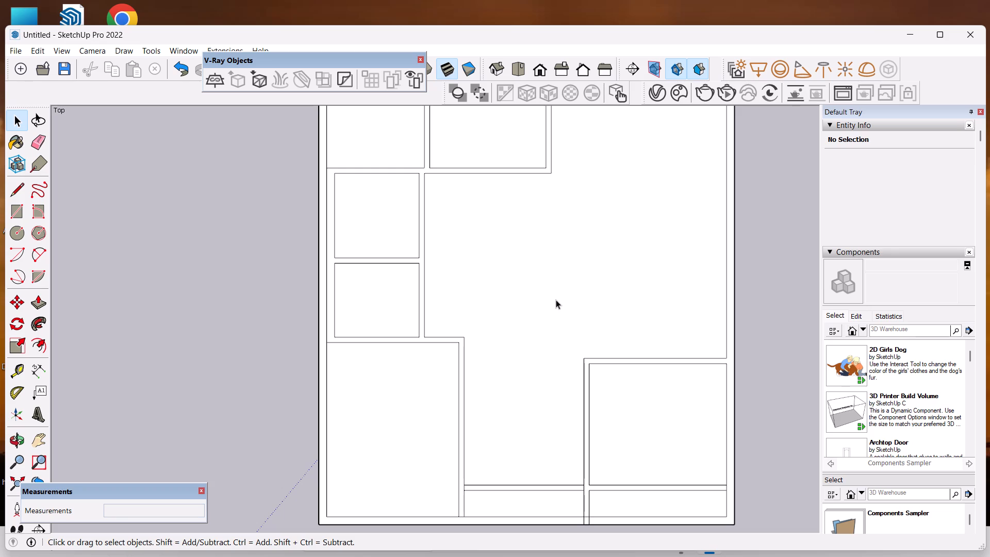
{"action": "scroll", "coordinate": [556, 300], "scroll_direction": "down", "scroll_amount": 1}
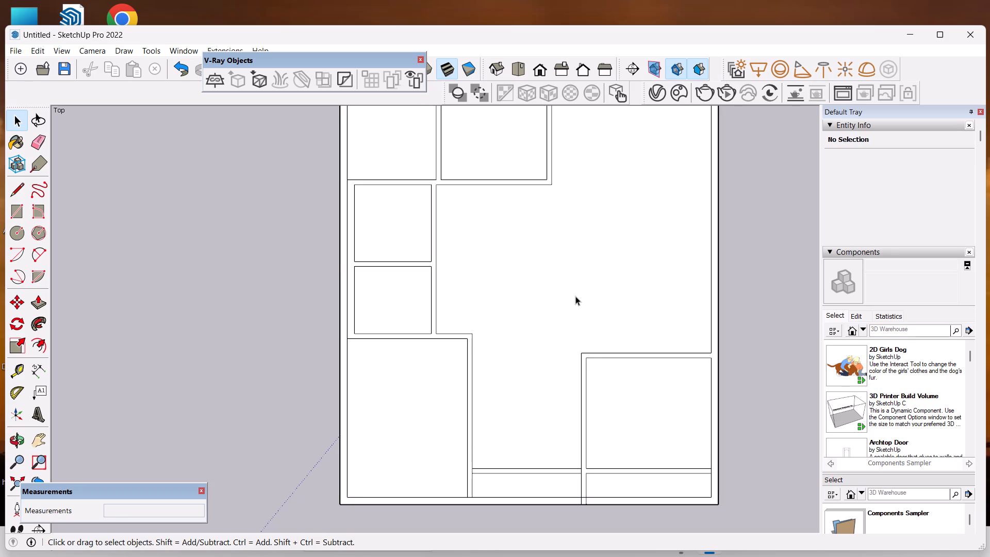
{"action": "scroll", "coordinate": [575, 296], "scroll_direction": "up", "scroll_amount": 1}
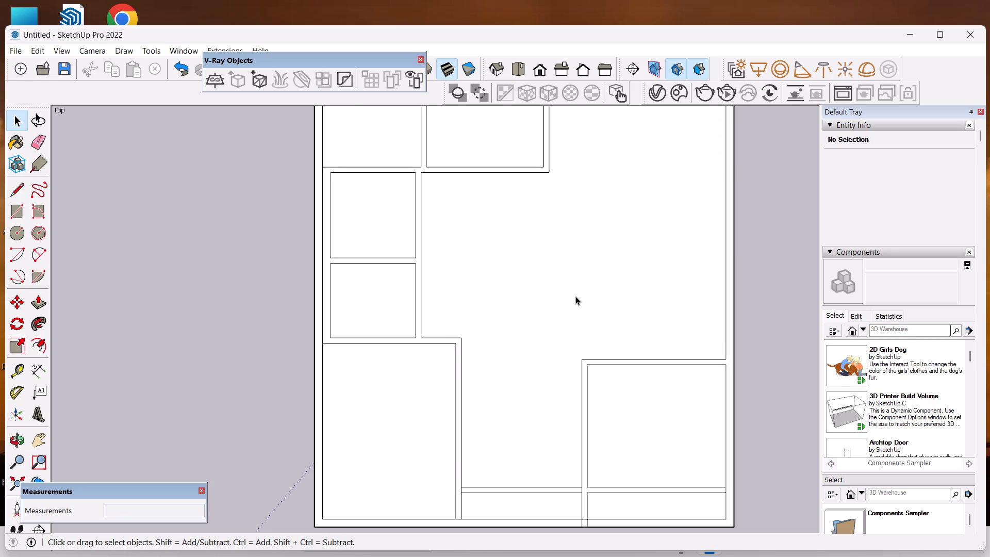
{"action": "scroll", "coordinate": [576, 297], "scroll_direction": "down", "scroll_amount": 2}
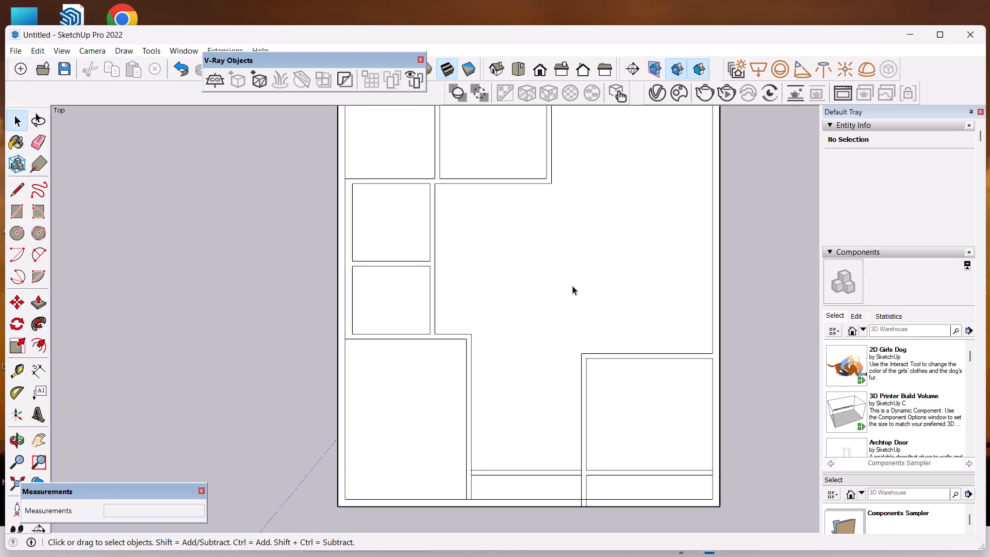
{"action": "scroll", "coordinate": [585, 276], "scroll_direction": "up", "scroll_amount": 1}
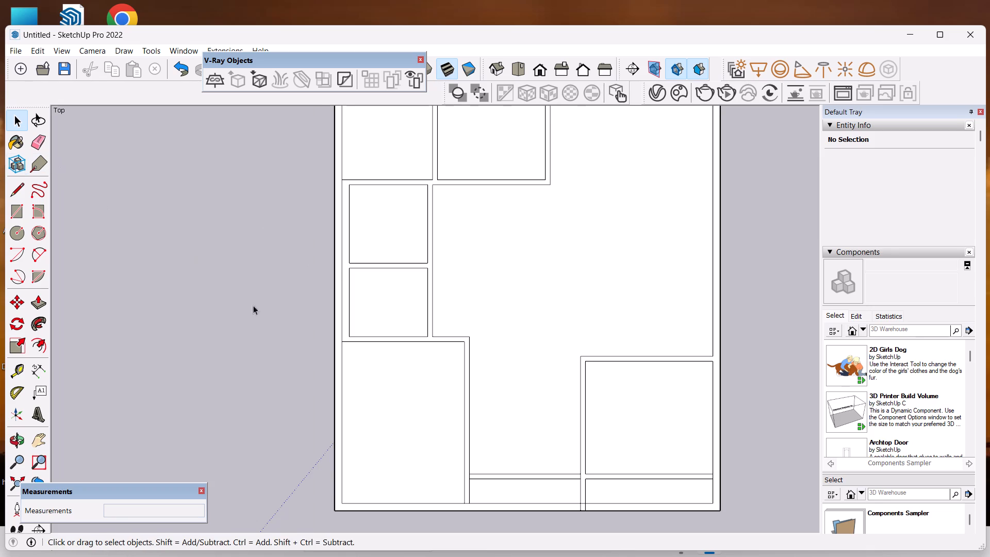
{"action": "scroll", "coordinate": [277, 312], "scroll_direction": "down", "scroll_amount": 2}
{"action": "scroll", "coordinate": [596, 288], "scroll_direction": "down", "scroll_amount": 3}
{"action": "scroll", "coordinate": [684, 295], "scroll_direction": "up", "scroll_amount": 1}
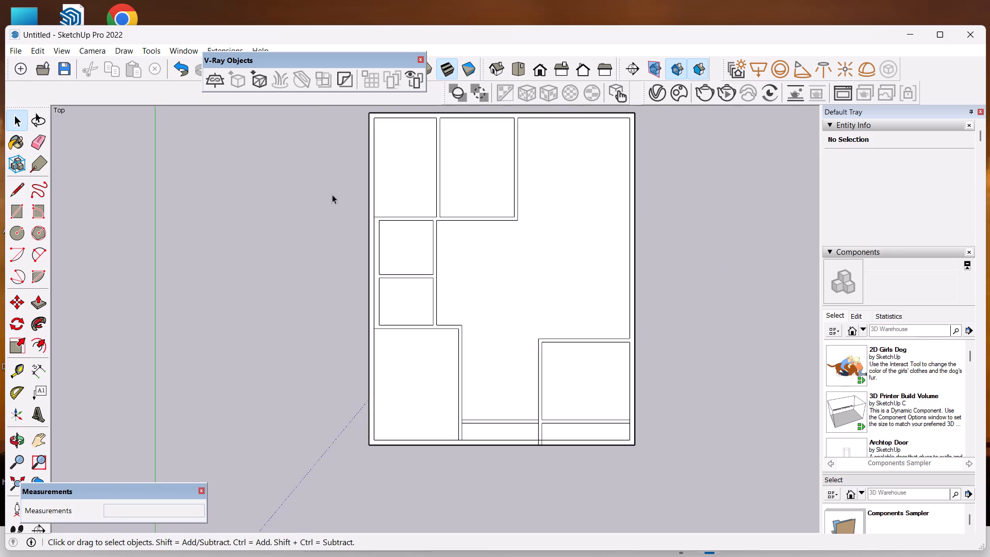
Draw a 6" line across the lower-right room's top wall, near its top-left corner.
{"action": "left_click", "coordinate": [16, 189]}
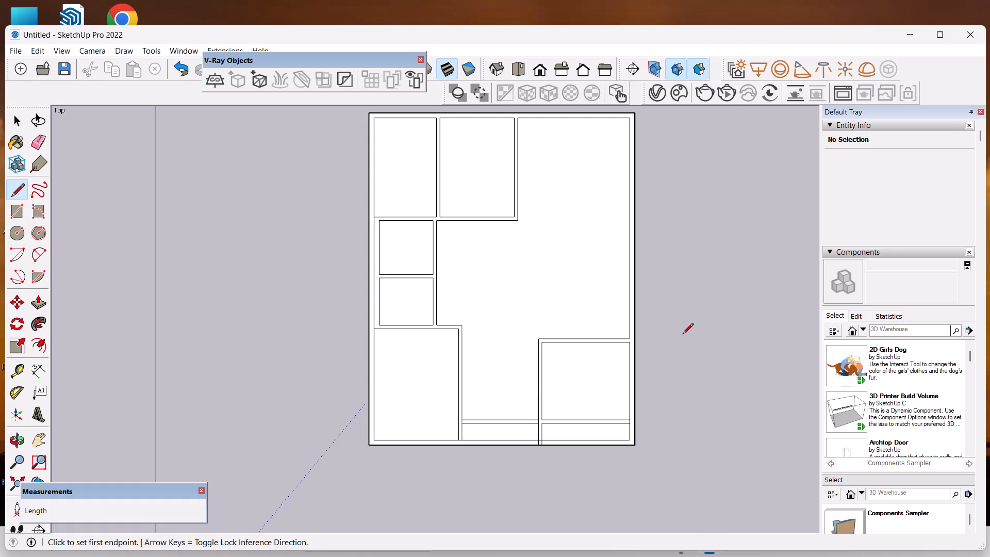
{"action": "scroll", "coordinate": [686, 333], "scroll_direction": "up", "scroll_amount": 5}
{"action": "scroll", "coordinate": [572, 338], "scroll_direction": "up", "scroll_amount": 8}
{"action": "scroll", "coordinate": [488, 334], "scroll_direction": "up", "scroll_amount": 3}
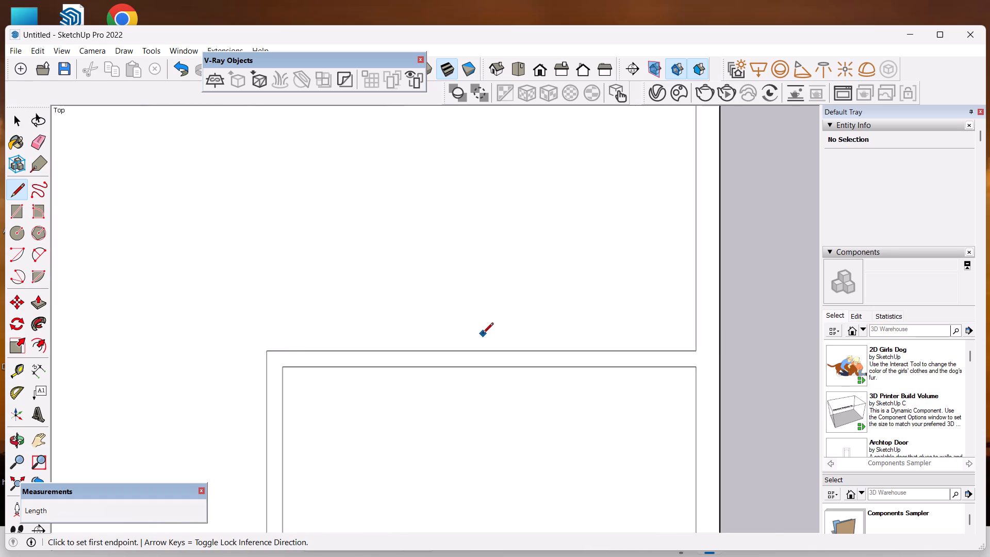
{"action": "scroll", "coordinate": [483, 334], "scroll_direction": "up", "scroll_amount": 2}
{"action": "scroll", "coordinate": [471, 341], "scroll_direction": "down", "scroll_amount": 6}
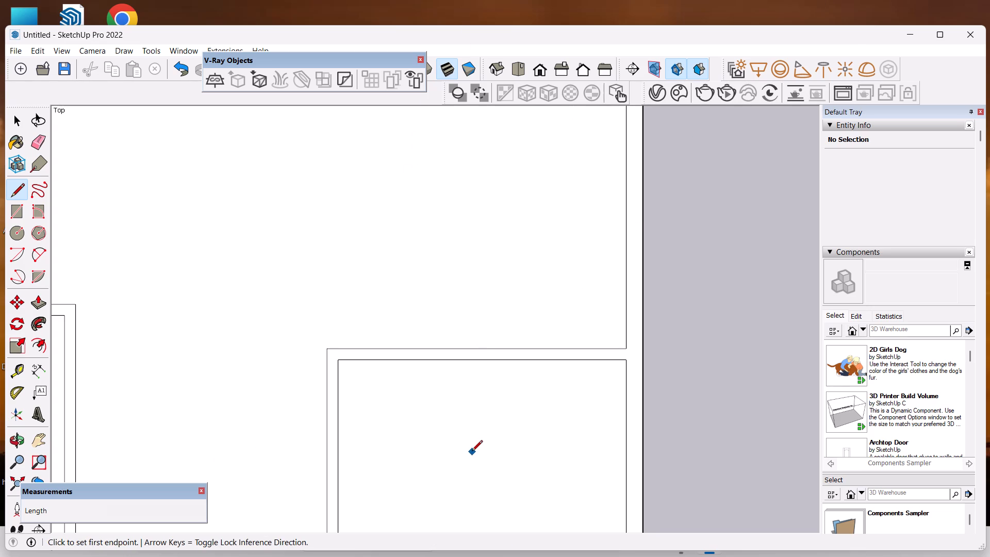
{"action": "scroll", "coordinate": [472, 452], "scroll_direction": "up", "scroll_amount": 3}
{"action": "scroll", "coordinate": [341, 328], "scroll_direction": "up", "scroll_amount": 7}
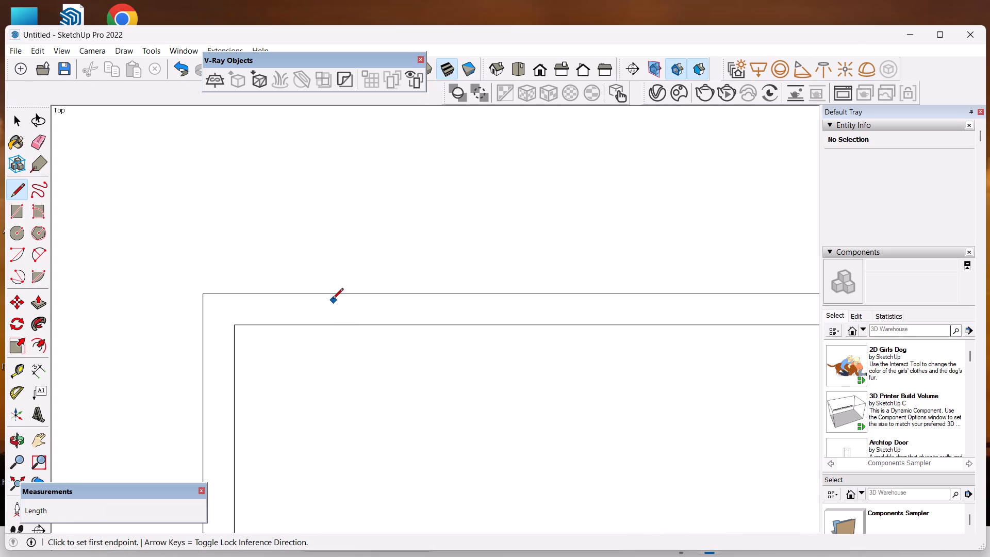
{"action": "left_click", "coordinate": [333, 291]}
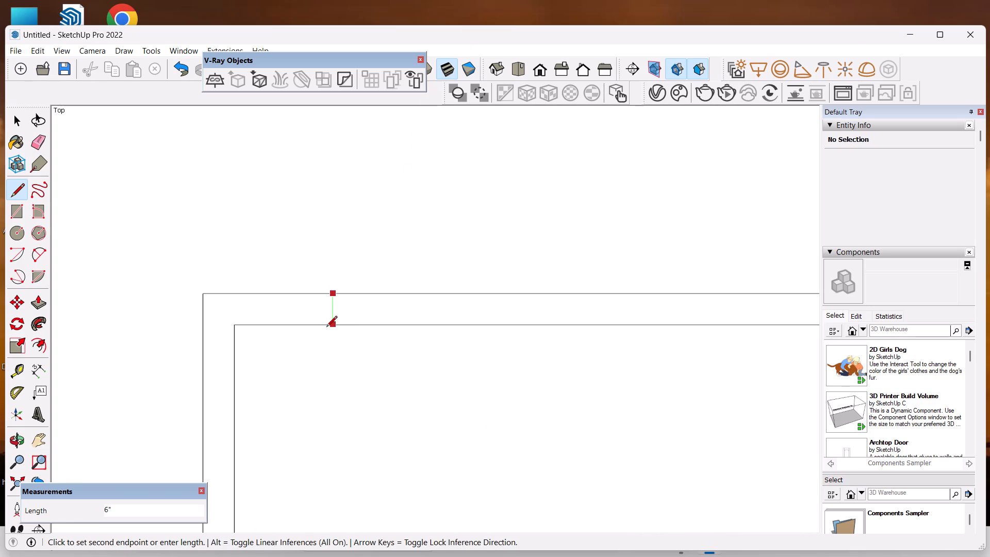
{"action": "left_click", "coordinate": [326, 327]}
{"action": "scroll", "coordinate": [454, 342], "scroll_direction": "down", "scroll_amount": 4}
{"action": "scroll", "coordinate": [510, 257], "scroll_direction": "down", "scroll_amount": 8}
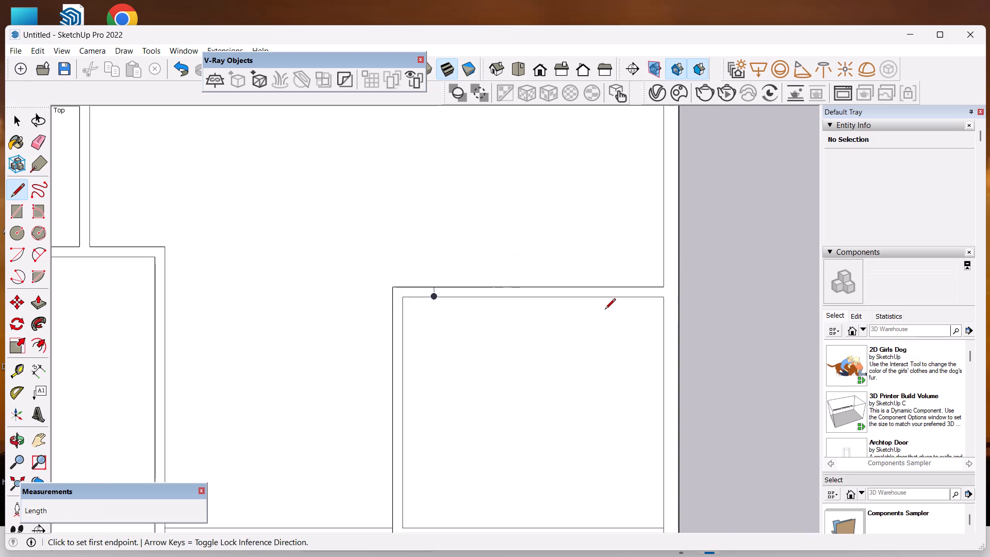
Undo the last line and redraw a 6" line across the lower-right room's top wall, a little farther from its top-left corner.
{"action": "scroll", "coordinate": [605, 310], "scroll_direction": "up", "scroll_amount": 5}
{"action": "key", "text": "ctrl+z"}
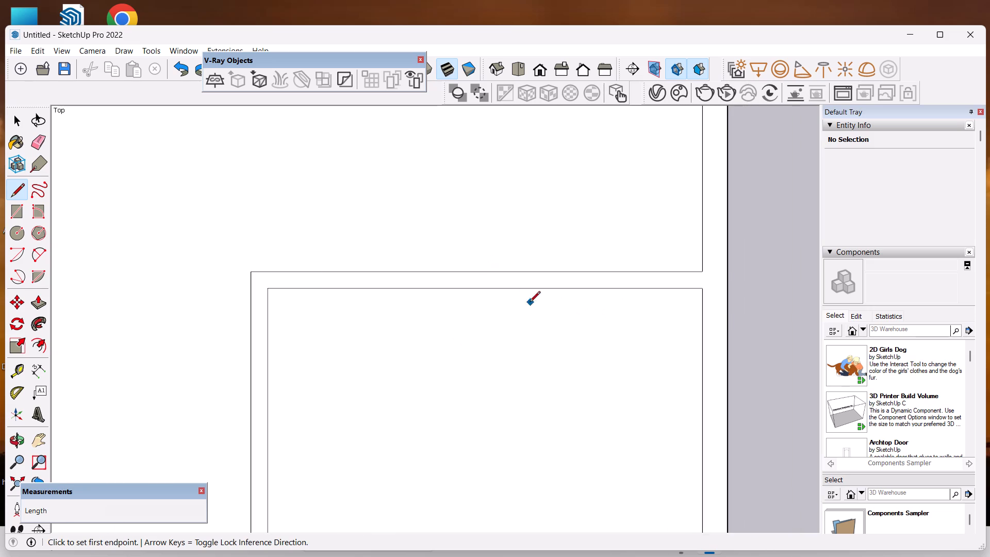
{"action": "scroll", "coordinate": [351, 275], "scroll_direction": "up", "scroll_amount": 1}
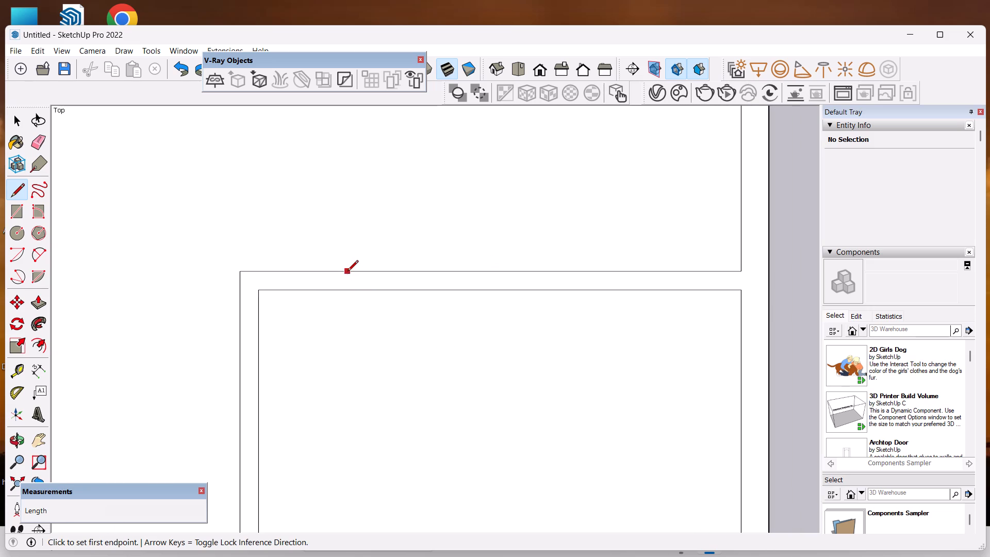
{"action": "scroll", "coordinate": [334, 271], "scroll_direction": "up", "scroll_amount": 4}
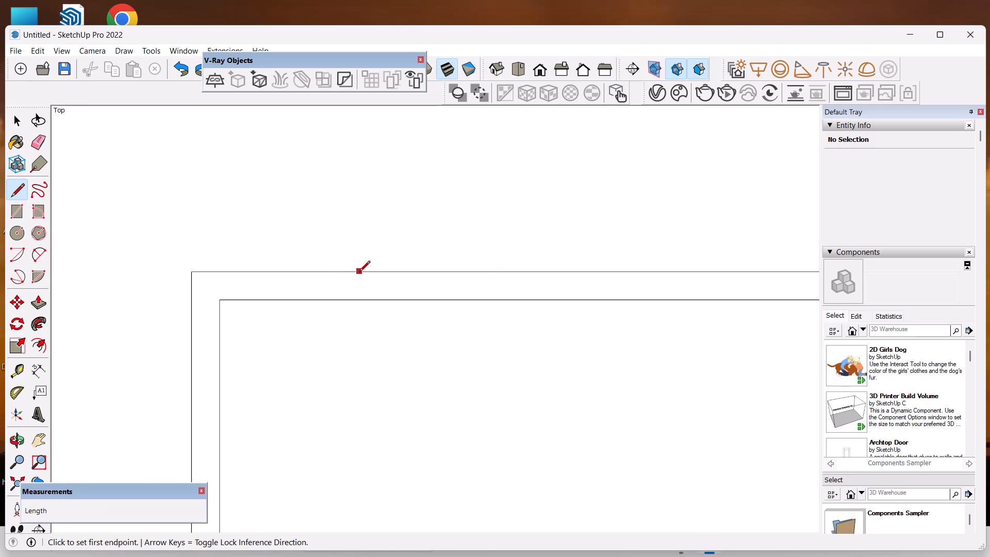
{"action": "left_click", "coordinate": [359, 272]}
{"action": "left_click", "coordinate": [354, 303]}
{"action": "scroll", "coordinate": [410, 248], "scroll_direction": "up", "scroll_amount": 1}
{"action": "scroll", "coordinate": [410, 248], "scroll_direction": "down", "scroll_amount": 2}
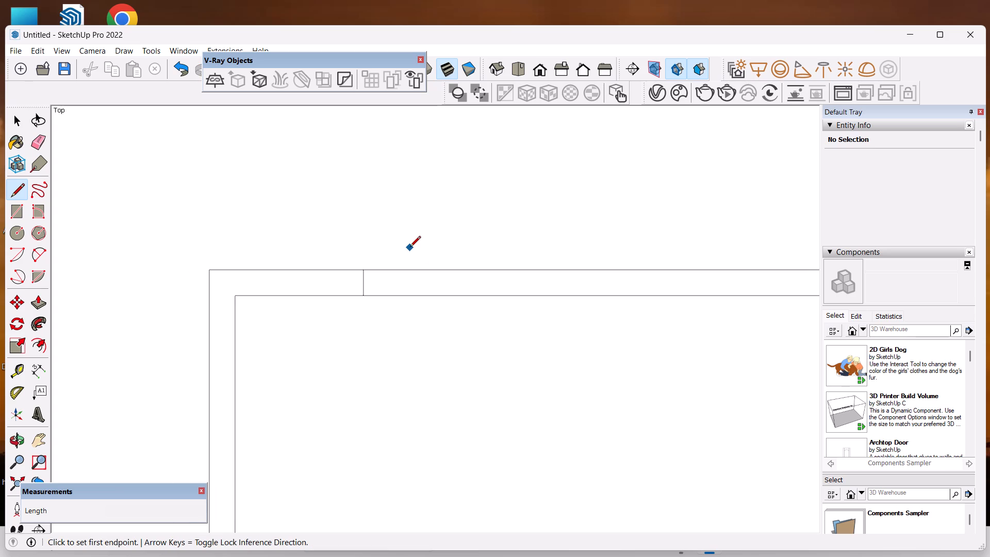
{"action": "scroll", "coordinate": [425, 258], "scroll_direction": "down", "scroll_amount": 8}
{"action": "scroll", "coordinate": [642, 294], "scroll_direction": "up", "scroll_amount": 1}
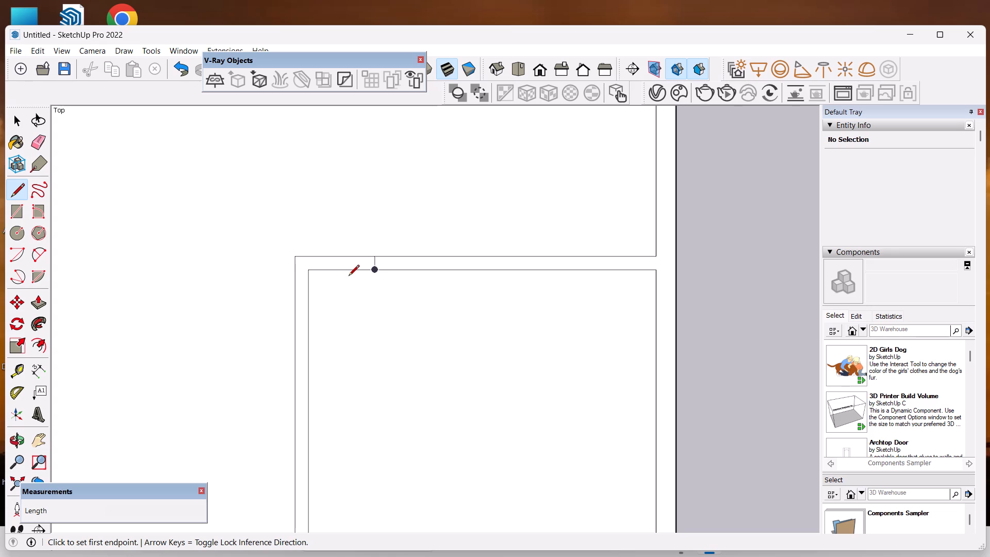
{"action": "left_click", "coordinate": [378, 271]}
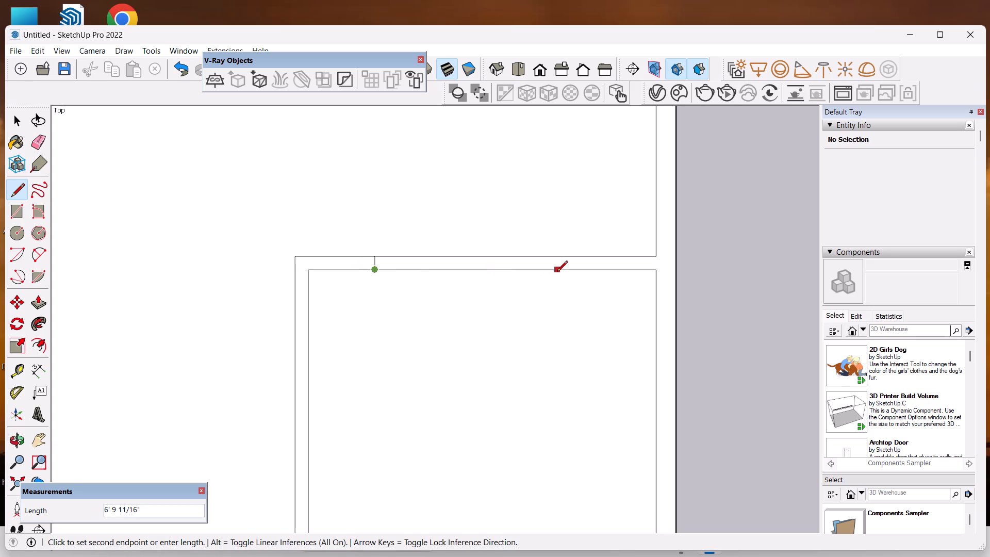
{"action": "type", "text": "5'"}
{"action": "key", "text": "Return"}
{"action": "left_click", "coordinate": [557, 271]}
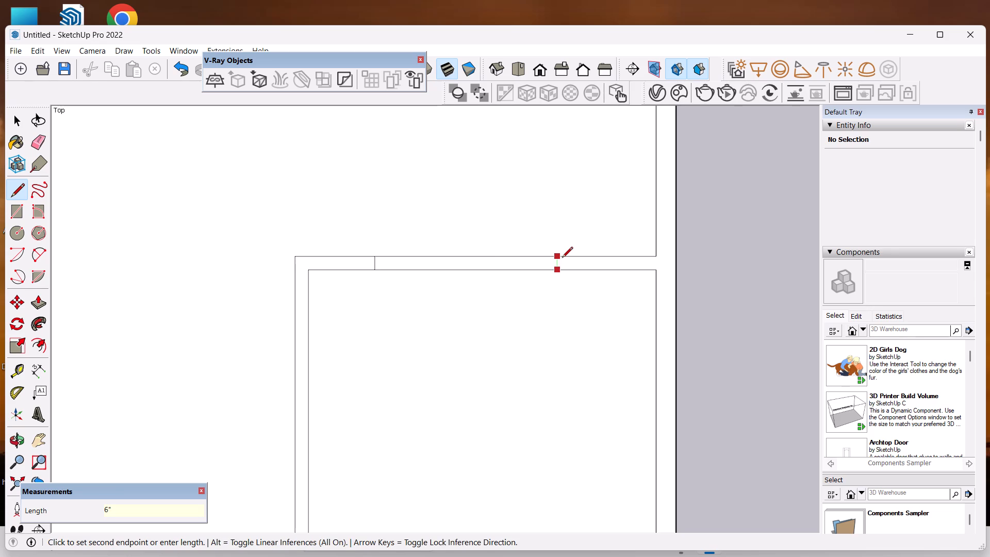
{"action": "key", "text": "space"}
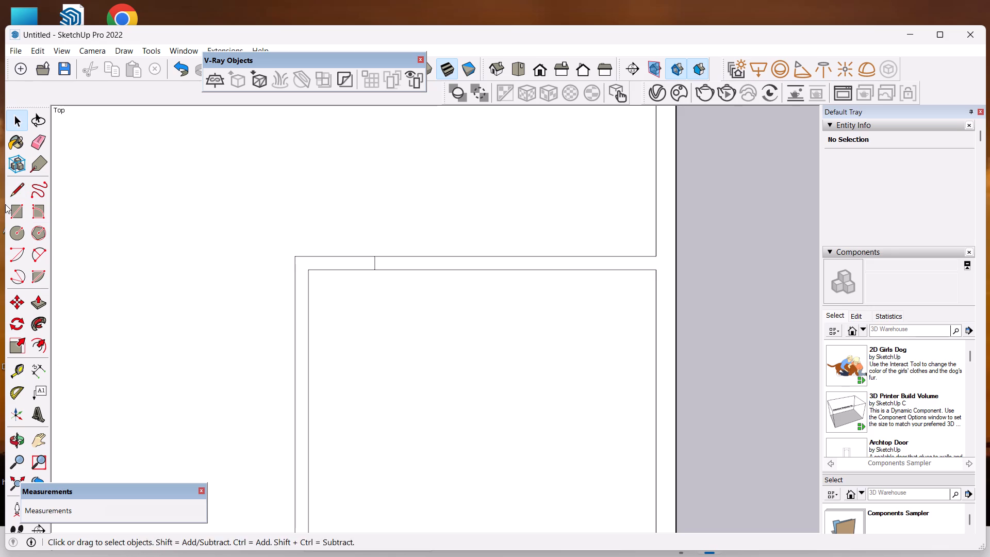
Mark off 5' along the top wall's inner edge from the existing cross line and draw a line across the wall at its end.
{"action": "left_click", "coordinate": [12, 190]}
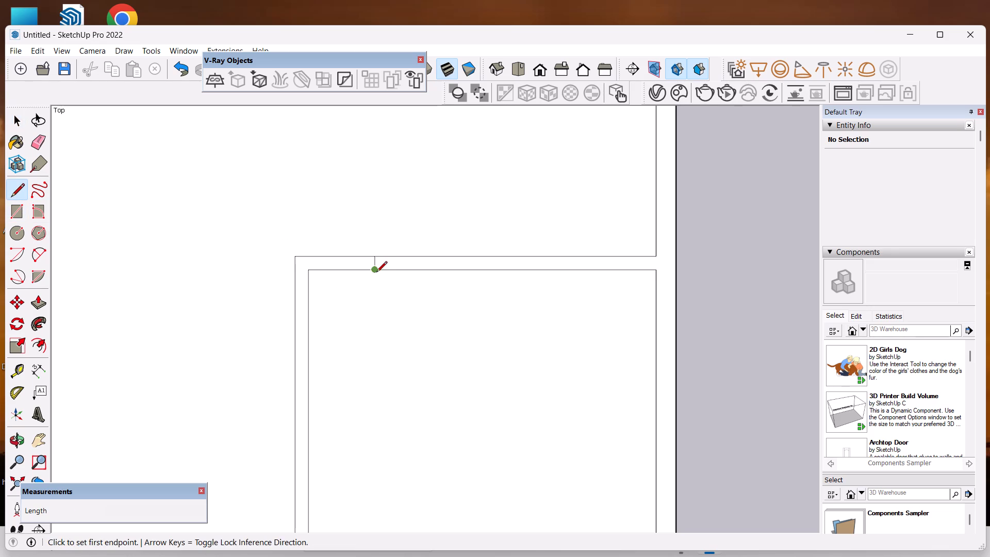
{"action": "left_click", "coordinate": [377, 273]}
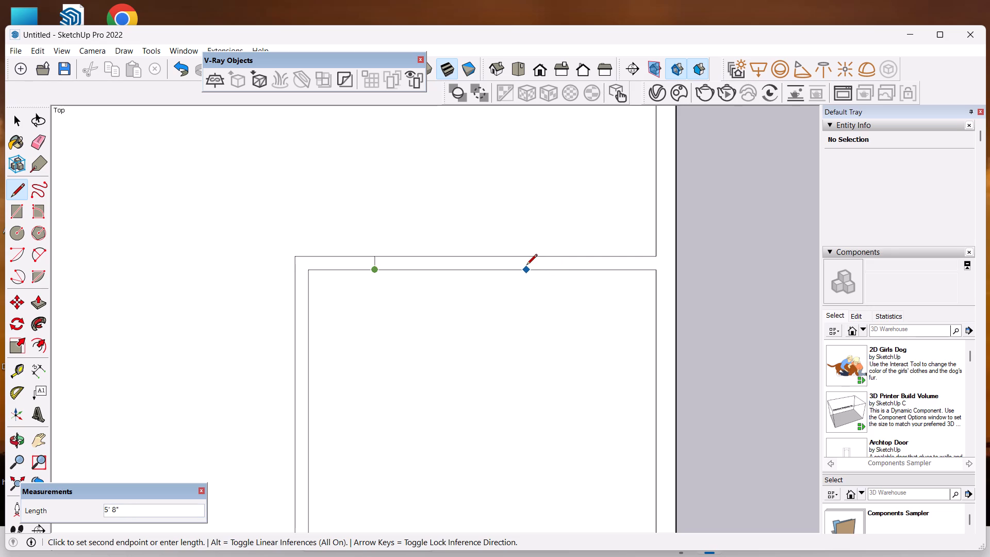
{"action": "type", "text": "5'"}
{"action": "key", "text": "Return"}
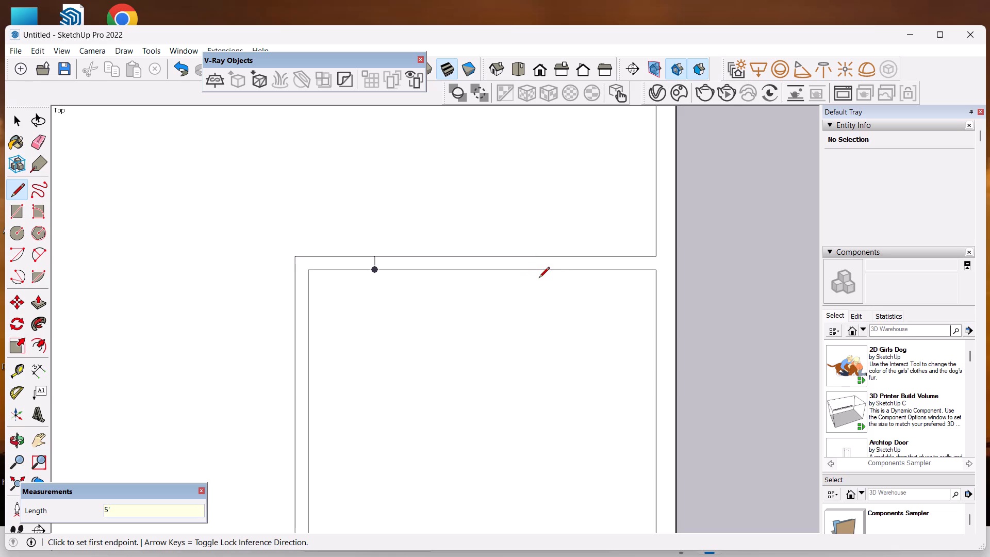
{"action": "left_click", "coordinate": [508, 268]}
{"action": "left_click", "coordinate": [508, 258]}
{"action": "key", "text": "space"}
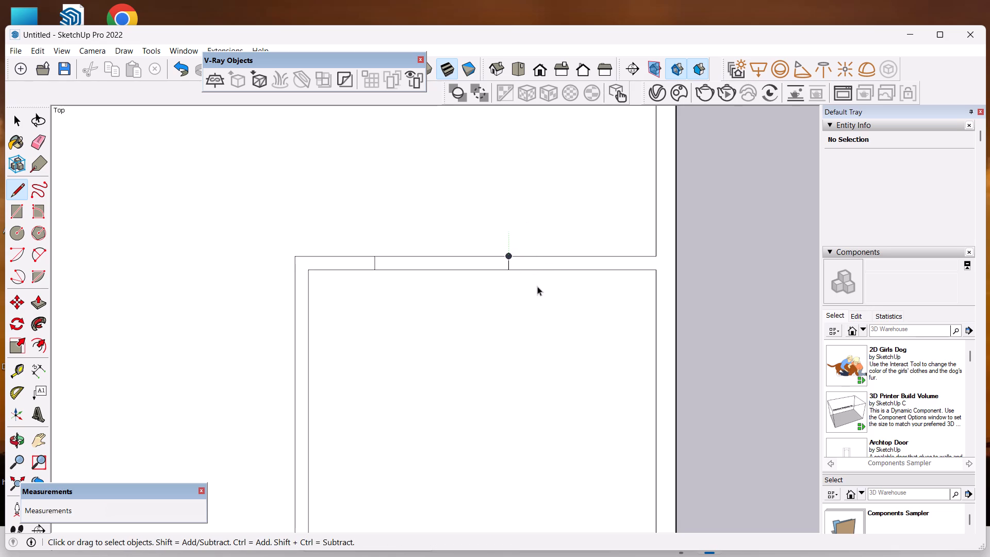
Examine the whole floor plan, comparing the divided top wall of the lower-right room with the surrounding rooms.
{"action": "scroll", "coordinate": [540, 319], "scroll_direction": "down", "scroll_amount": 16}
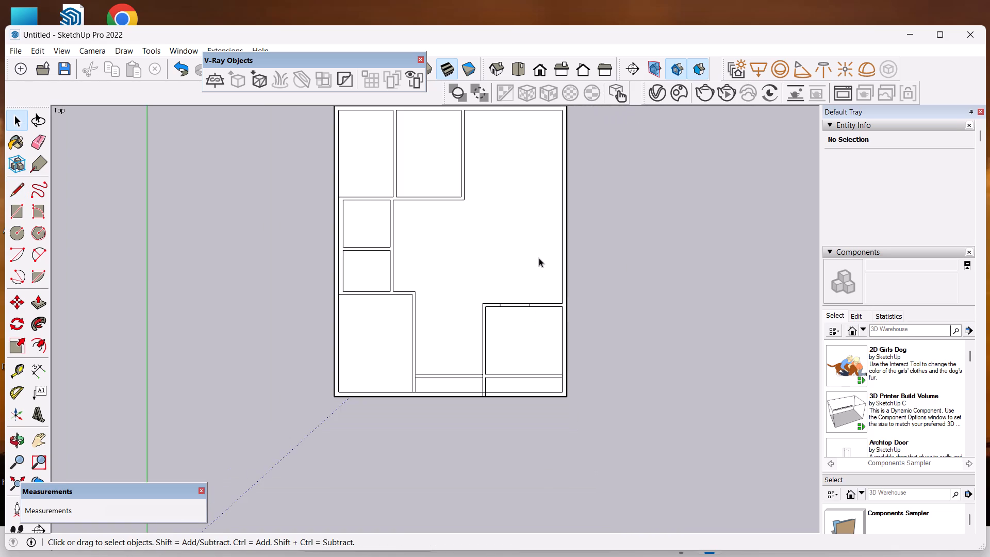
{"action": "scroll", "coordinate": [539, 257], "scroll_direction": "up", "scroll_amount": 8}
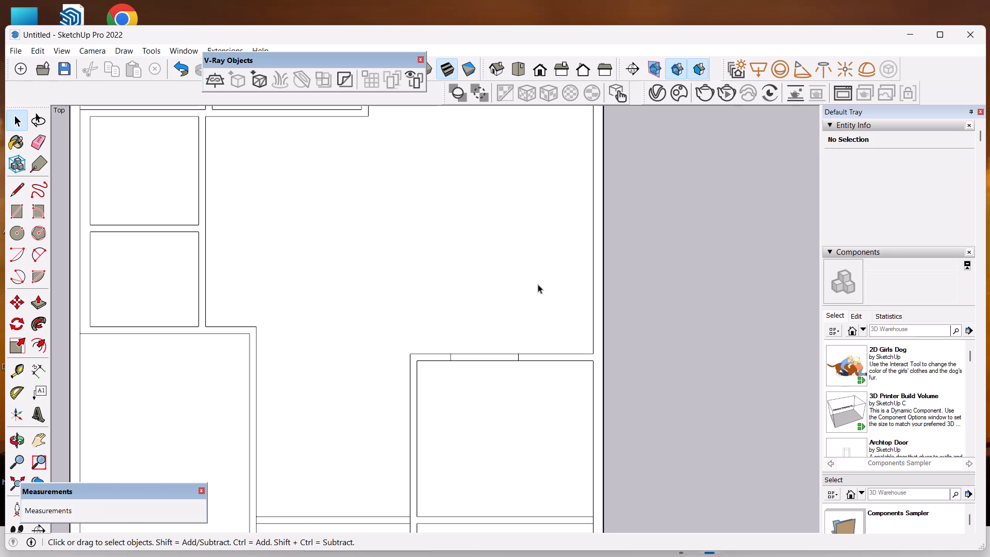
{"action": "scroll", "coordinate": [537, 311], "scroll_direction": "down", "scroll_amount": 8}
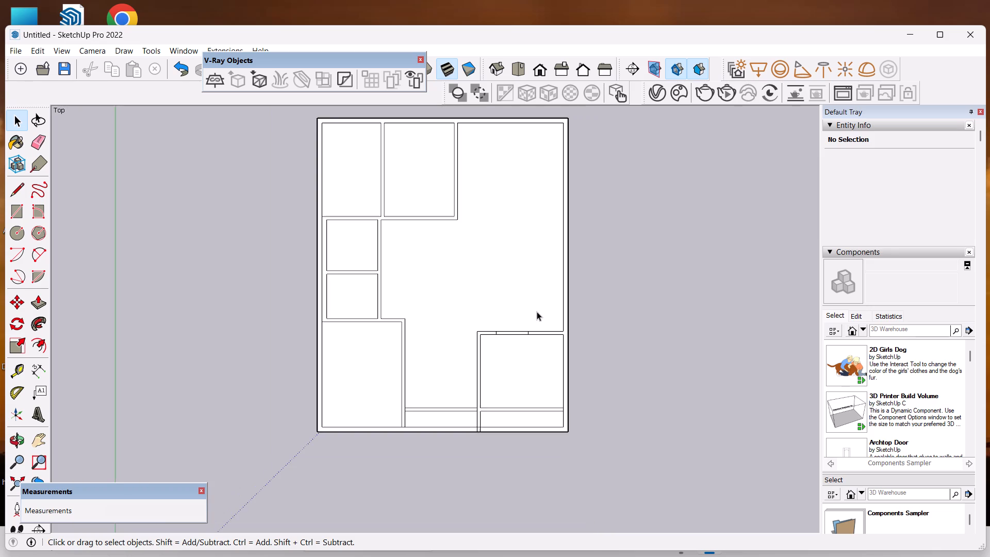
{"action": "scroll", "coordinate": [537, 312], "scroll_direction": "up", "scroll_amount": 7}
{"action": "scroll", "coordinate": [537, 312], "scroll_direction": "down", "scroll_amount": 9}
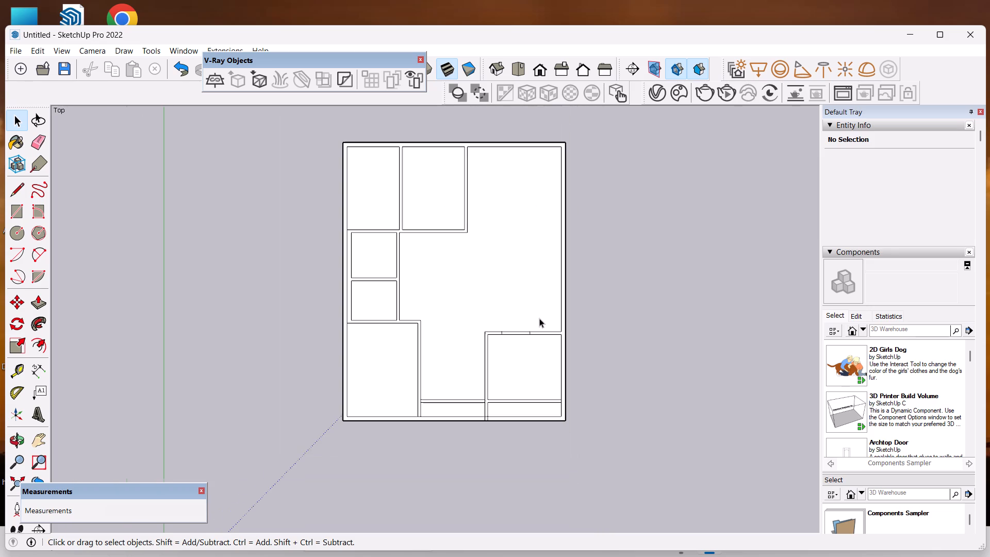
{"action": "scroll", "coordinate": [539, 318], "scroll_direction": "up", "scroll_amount": 5}
{"action": "scroll", "coordinate": [539, 318], "scroll_direction": "down", "scroll_amount": 5}
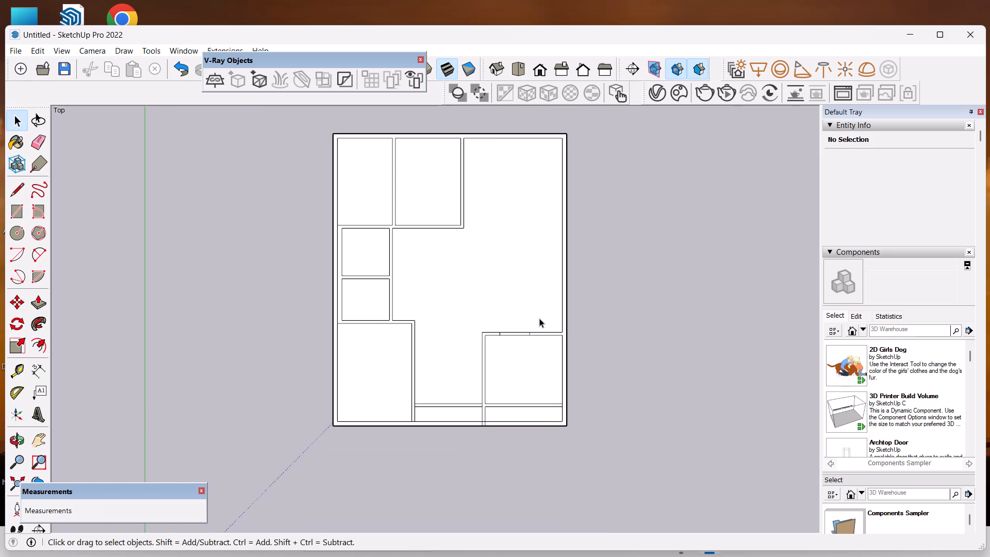
{"action": "scroll", "coordinate": [540, 318], "scroll_direction": "down", "scroll_amount": 2}
{"action": "scroll", "coordinate": [606, 333], "scroll_direction": "up", "scroll_amount": 6}
{"action": "scroll", "coordinate": [606, 332], "scroll_direction": "down", "scroll_amount": 6}
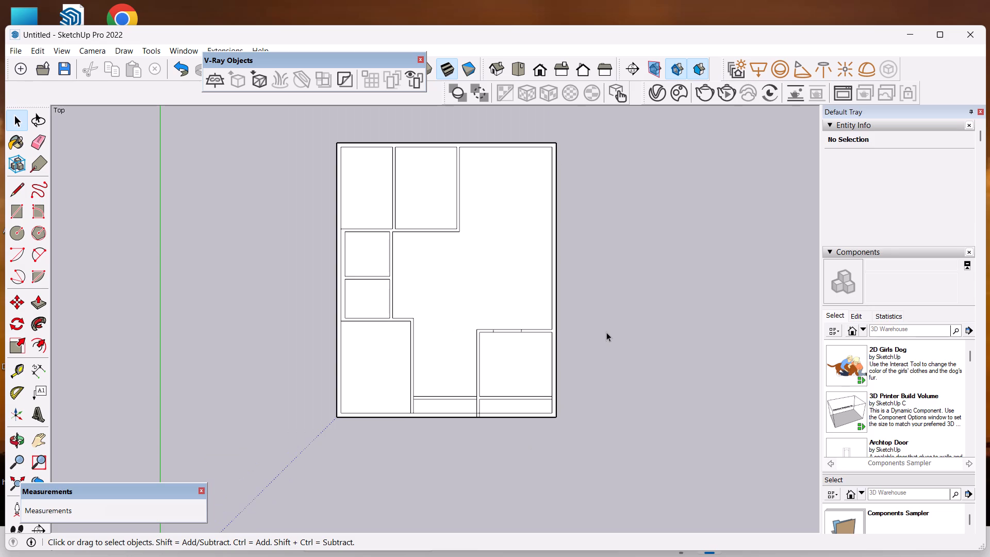
{"action": "scroll", "coordinate": [606, 332], "scroll_direction": "up", "scroll_amount": 3}
{"action": "scroll", "coordinate": [606, 334], "scroll_direction": "down", "scroll_amount": 7}
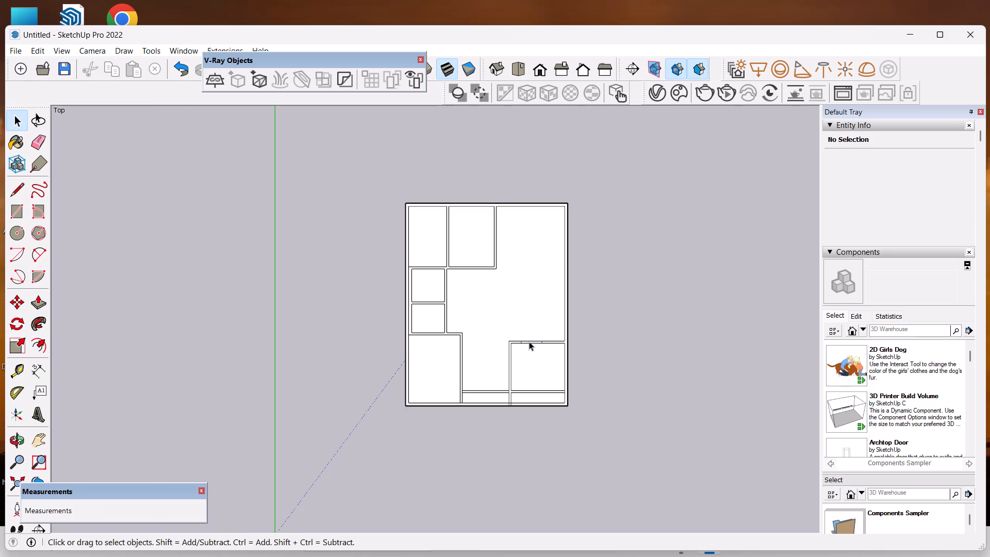
{"action": "scroll", "coordinate": [530, 306], "scroll_direction": "up", "scroll_amount": 5}
{"action": "scroll", "coordinate": [614, 358], "scroll_direction": "up", "scroll_amount": 6}
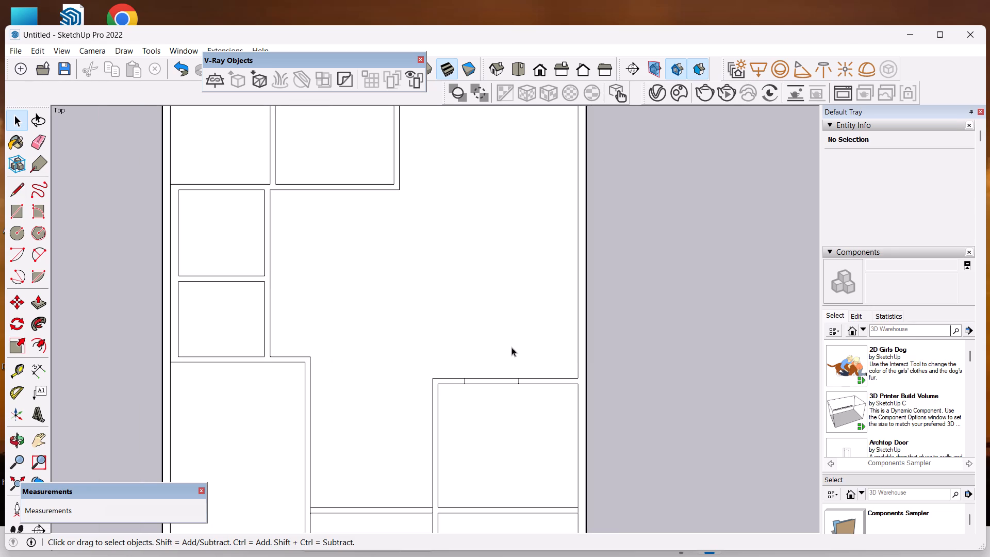
{"action": "scroll", "coordinate": [473, 346], "scroll_direction": "down", "scroll_amount": 16}
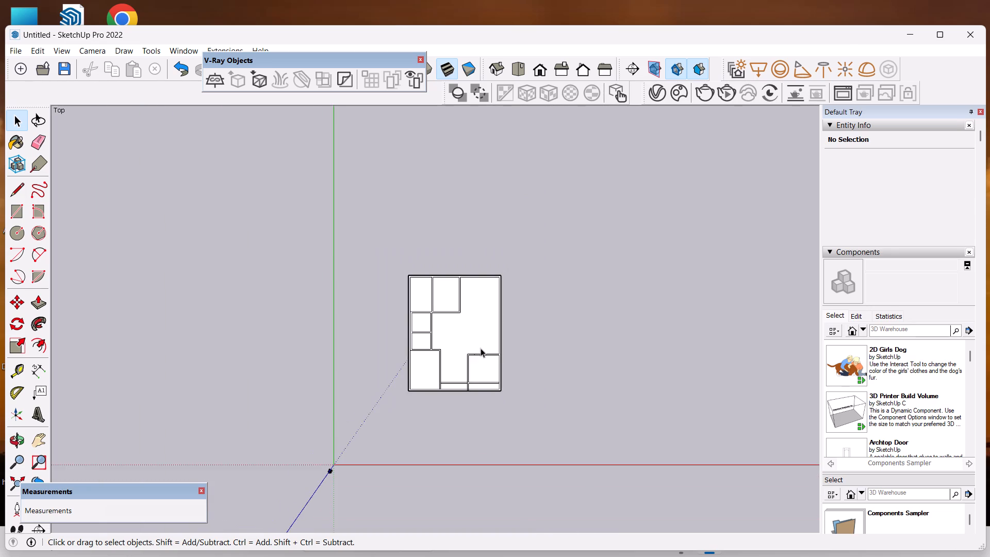
{"action": "scroll", "coordinate": [563, 418], "scroll_direction": "up", "scroll_amount": 3}
{"action": "scroll", "coordinate": [559, 416], "scroll_direction": "down", "scroll_amount": 1}
{"action": "scroll", "coordinate": [559, 416], "scroll_direction": "up", "scroll_amount": 2}
Draw two 6" lines across the lower-right room's bottom wall, one toward each end of the wall.
{"action": "scroll", "coordinate": [517, 375], "scroll_direction": "up", "scroll_amount": 8}
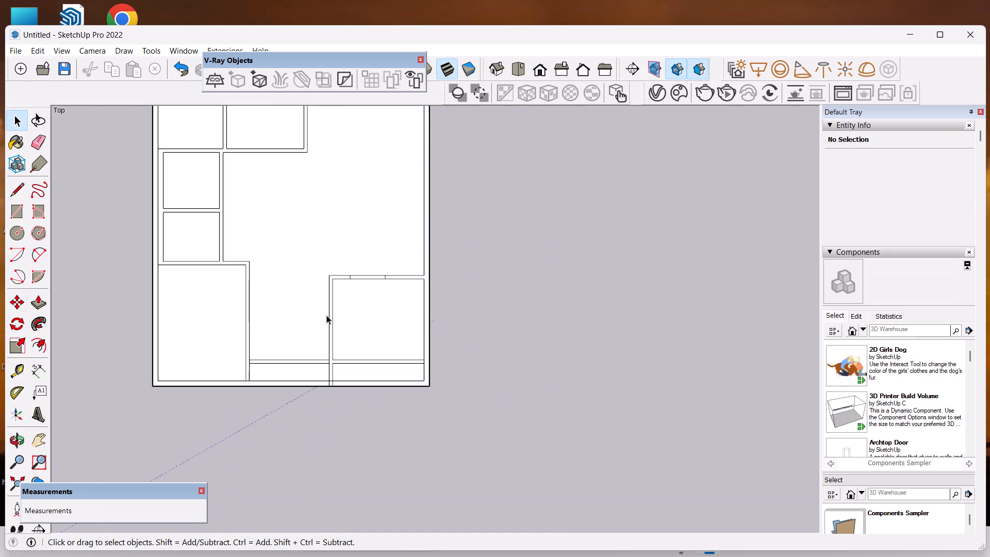
{"action": "scroll", "coordinate": [318, 290], "scroll_direction": "up", "scroll_amount": 3}
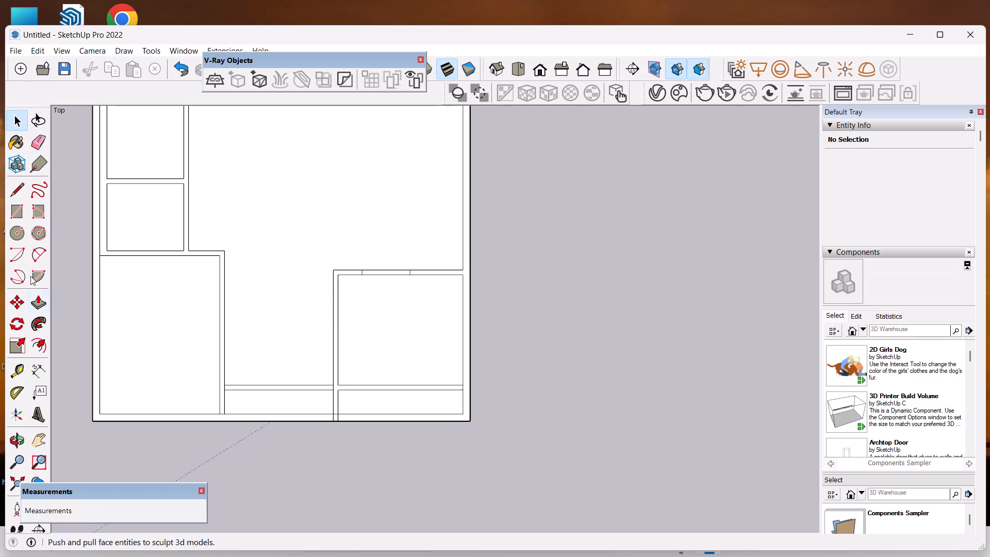
{"action": "left_click", "coordinate": [10, 193]}
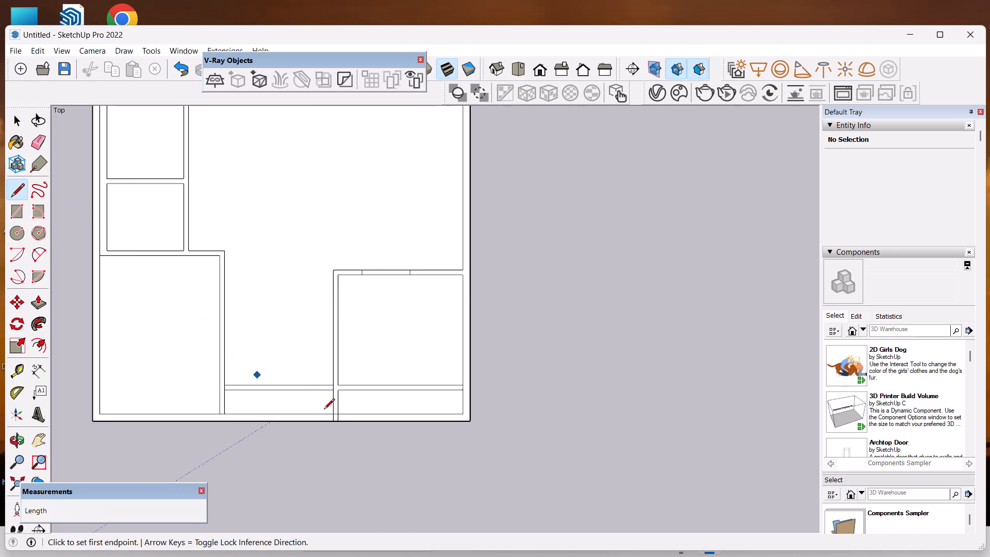
{"action": "scroll", "coordinate": [358, 404], "scroll_direction": "up", "scroll_amount": 13}
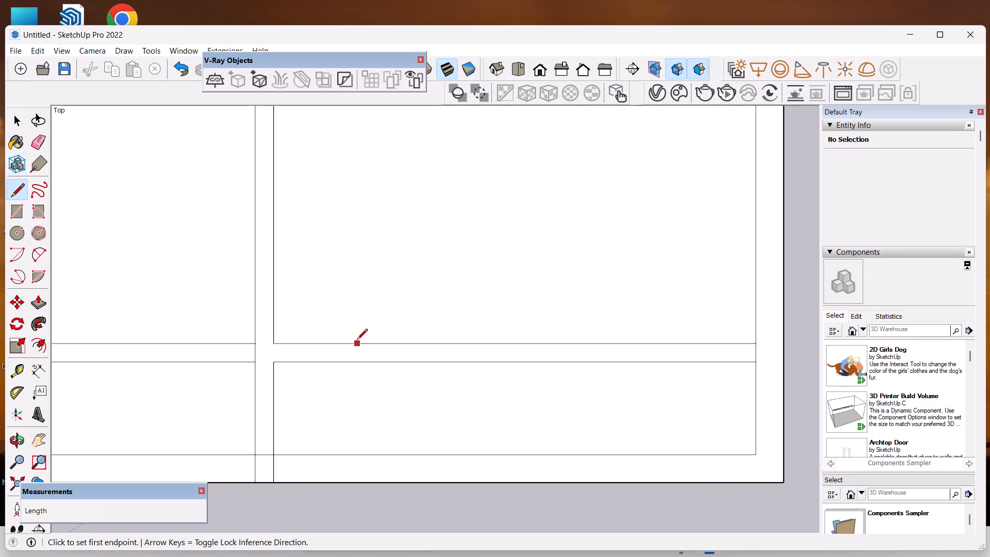
{"action": "left_click", "coordinate": [356, 341]}
{"action": "left_click", "coordinate": [356, 361]}
{"action": "left_click", "coordinate": [618, 345]}
{"action": "left_click", "coordinate": [618, 358]}
{"action": "key", "text": "space"}
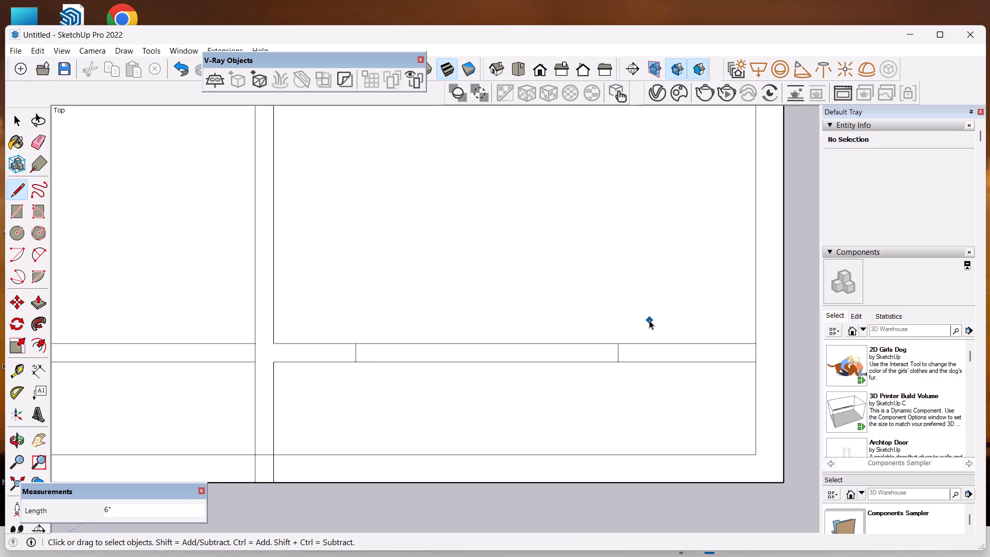
{"action": "key", "text": "space"}
Examine the divided top and bottom walls of the lower-right room within the overall plan.
{"action": "scroll", "coordinate": [649, 320], "scroll_direction": "down", "scroll_amount": 13}
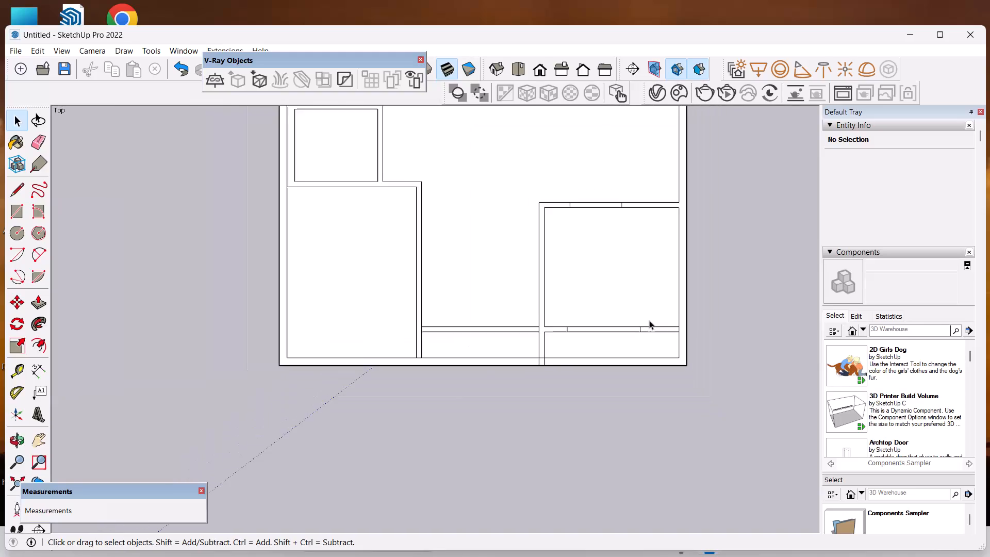
{"action": "scroll", "coordinate": [649, 320], "scroll_direction": "down", "scroll_amount": 1}
{"action": "scroll", "coordinate": [675, 299], "scroll_direction": "up", "scroll_amount": 6}
{"action": "scroll", "coordinate": [675, 299], "scroll_direction": "down", "scroll_amount": 3}
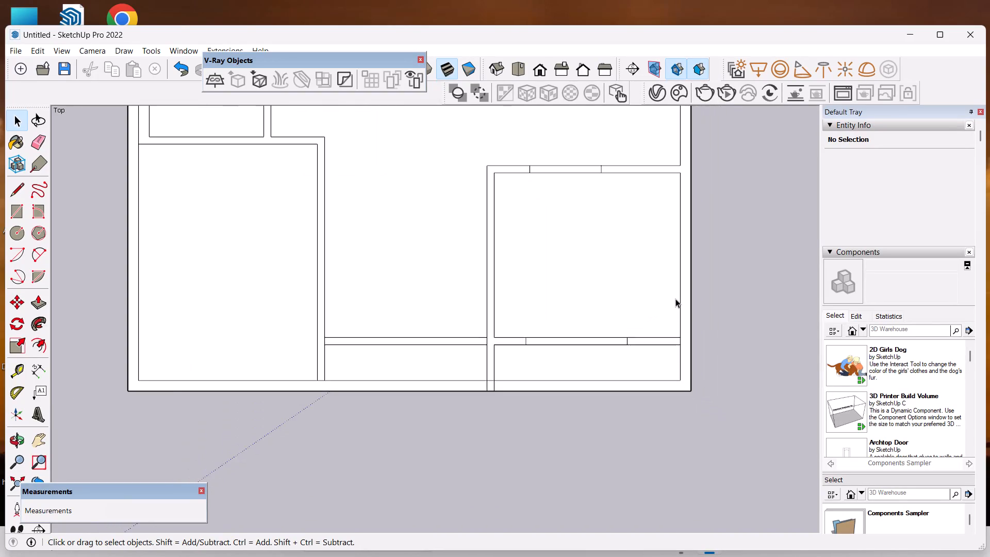
{"action": "scroll", "coordinate": [675, 299], "scroll_direction": "down", "scroll_amount": 5}
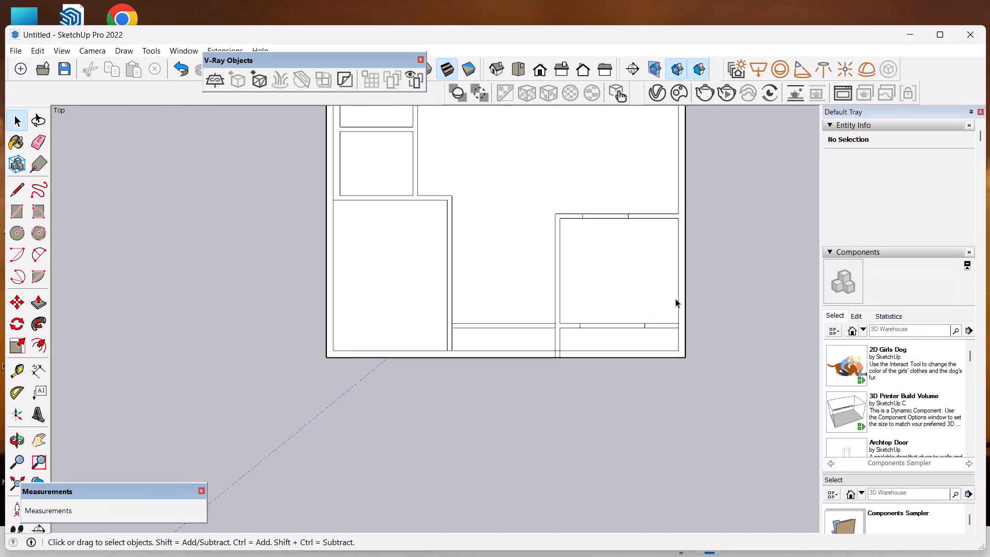
{"action": "scroll", "coordinate": [675, 299], "scroll_direction": "down", "scroll_amount": 2}
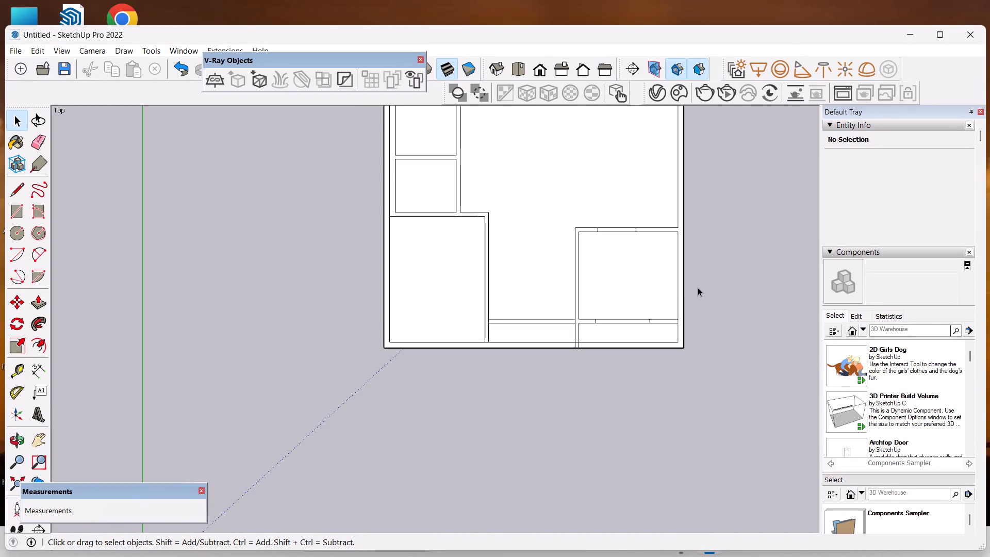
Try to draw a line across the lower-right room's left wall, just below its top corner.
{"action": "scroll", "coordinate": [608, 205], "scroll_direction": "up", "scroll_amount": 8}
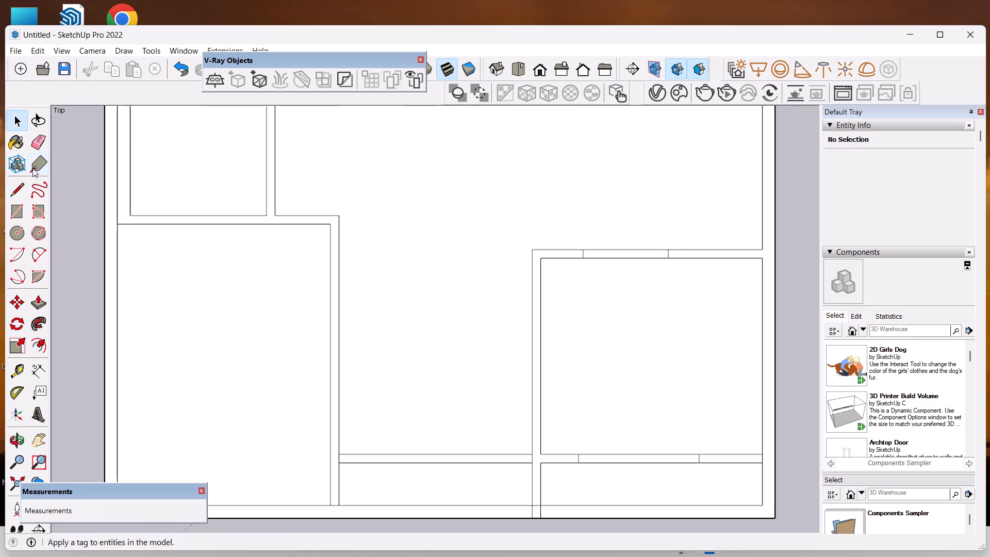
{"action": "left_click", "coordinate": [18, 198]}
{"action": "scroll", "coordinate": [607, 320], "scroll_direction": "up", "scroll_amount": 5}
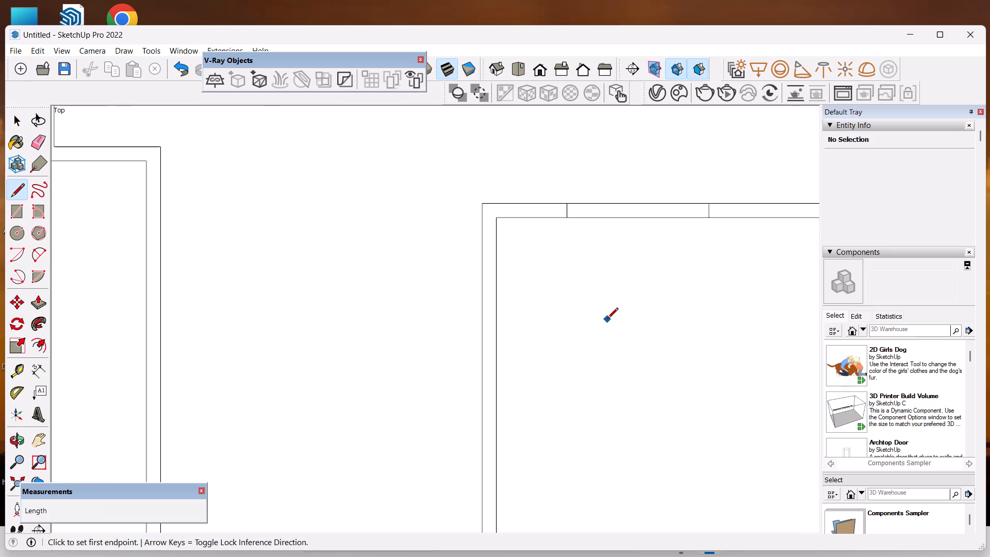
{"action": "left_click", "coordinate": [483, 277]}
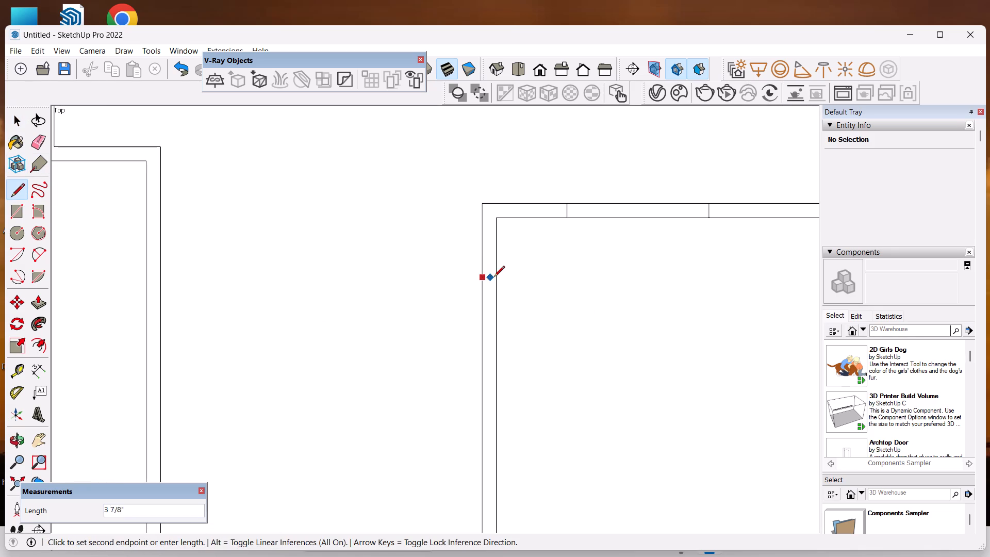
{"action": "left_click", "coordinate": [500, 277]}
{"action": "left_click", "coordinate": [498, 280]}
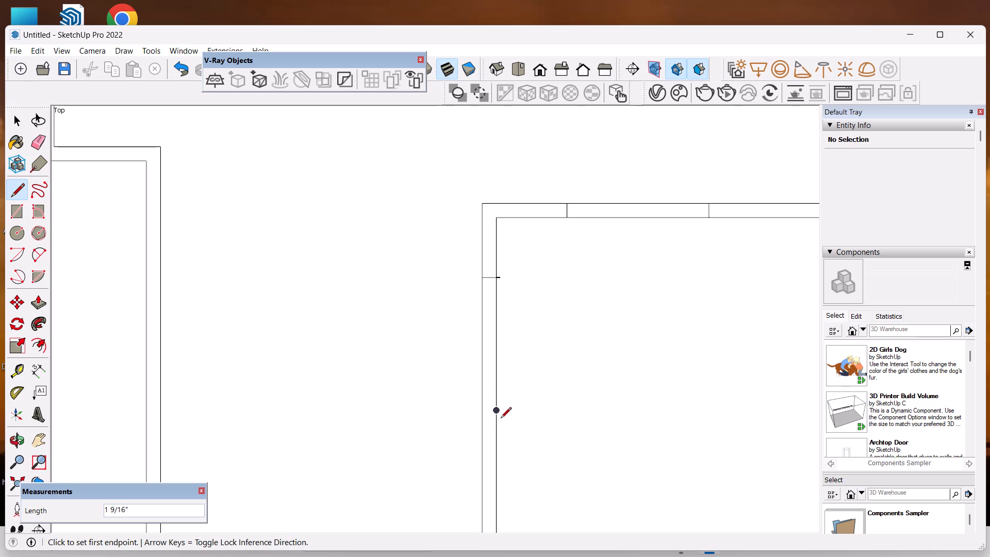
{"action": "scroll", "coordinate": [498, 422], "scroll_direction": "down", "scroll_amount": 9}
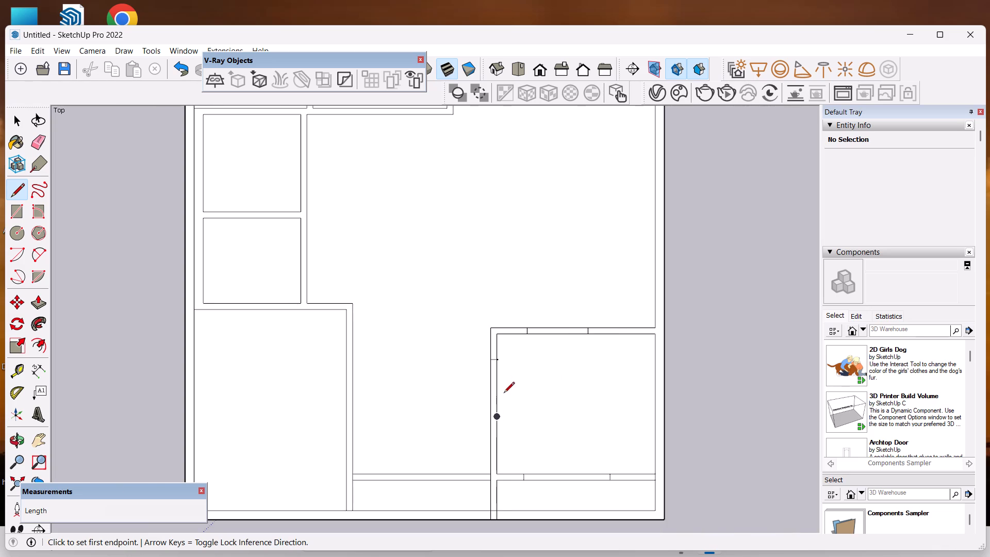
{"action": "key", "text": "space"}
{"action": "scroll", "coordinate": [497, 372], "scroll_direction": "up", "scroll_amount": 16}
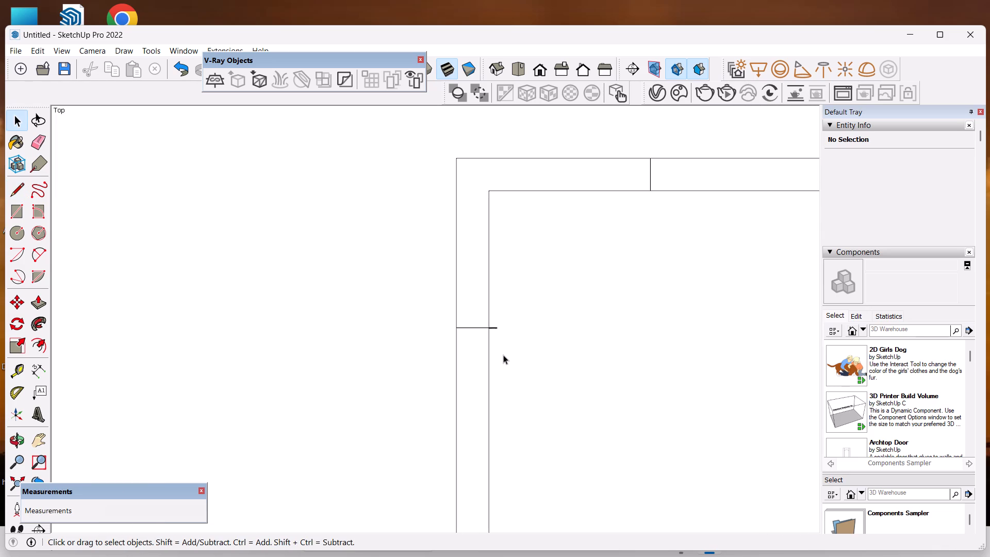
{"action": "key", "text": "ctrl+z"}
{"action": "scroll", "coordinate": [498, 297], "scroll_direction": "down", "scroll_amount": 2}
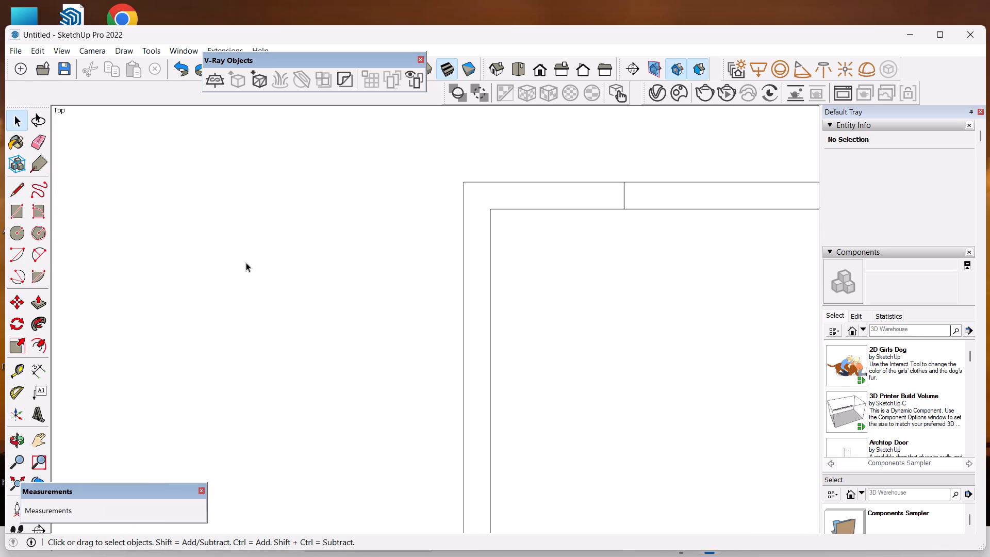
Draw a 6" line across the lower-right room's left wall below its top corner, mark off 4' down the inner edge, and draw a second cross line.
{"action": "left_click", "coordinate": [18, 191]}
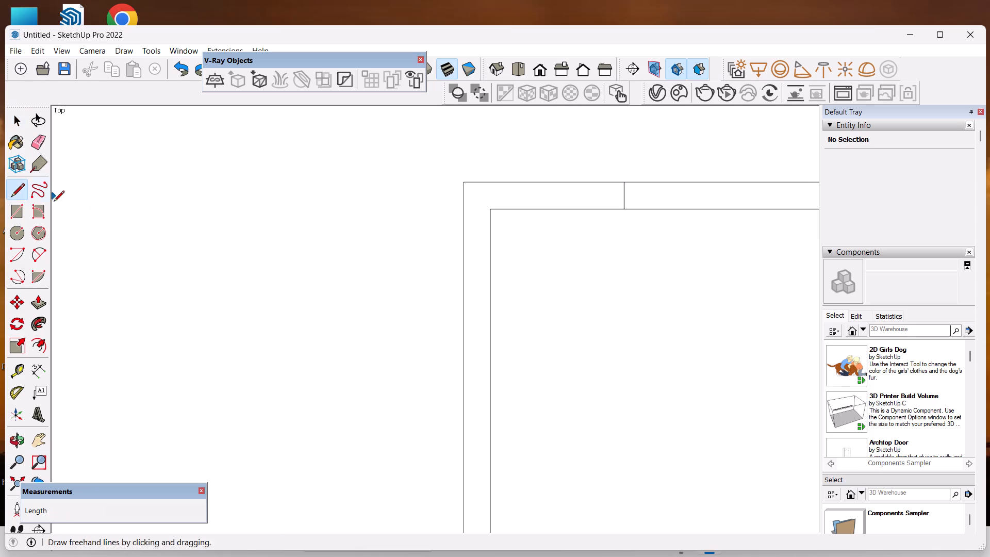
{"action": "left_click", "coordinate": [463, 275]}
{"action": "left_click", "coordinate": [485, 277]}
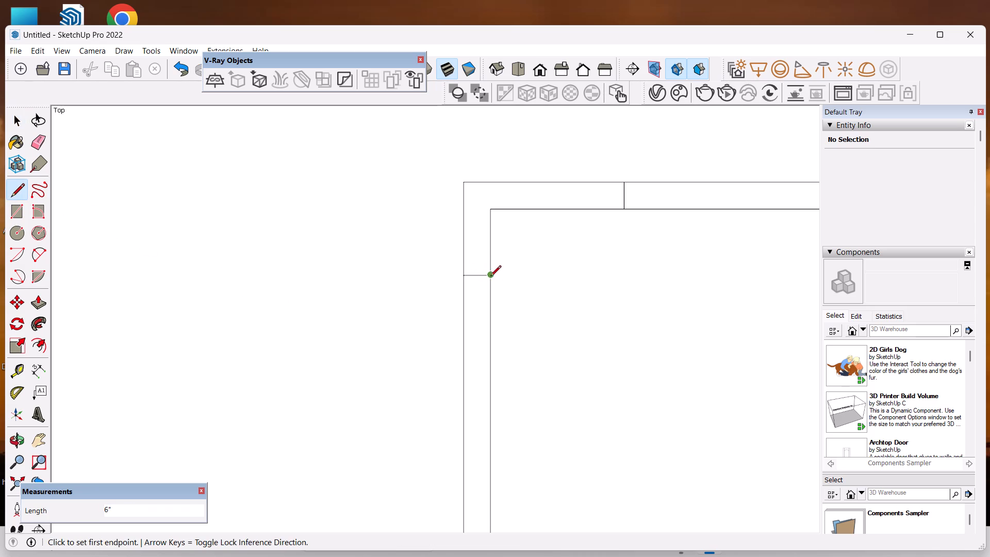
{"action": "left_click", "coordinate": [489, 278]}
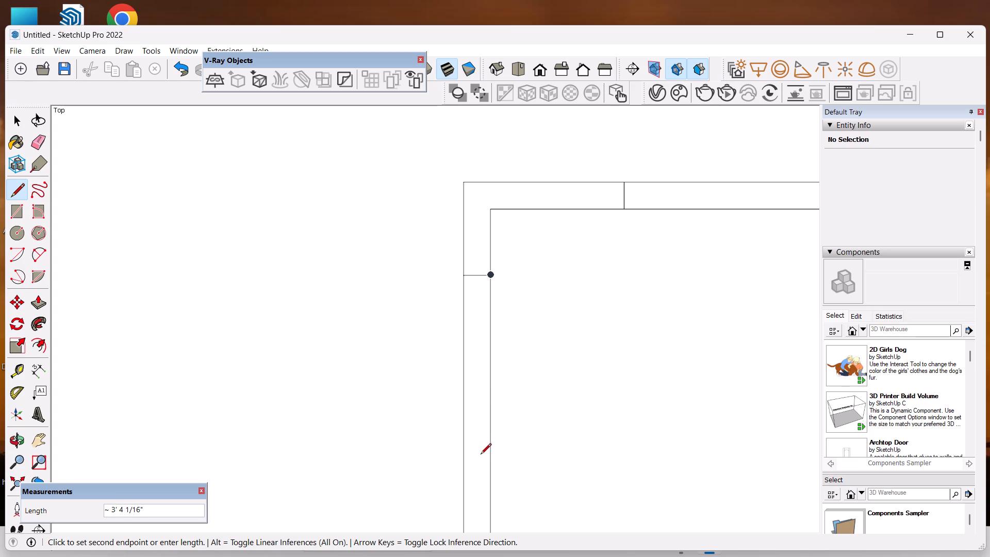
{"action": "type", "text": "4'"}
{"action": "key", "text": "Return"}
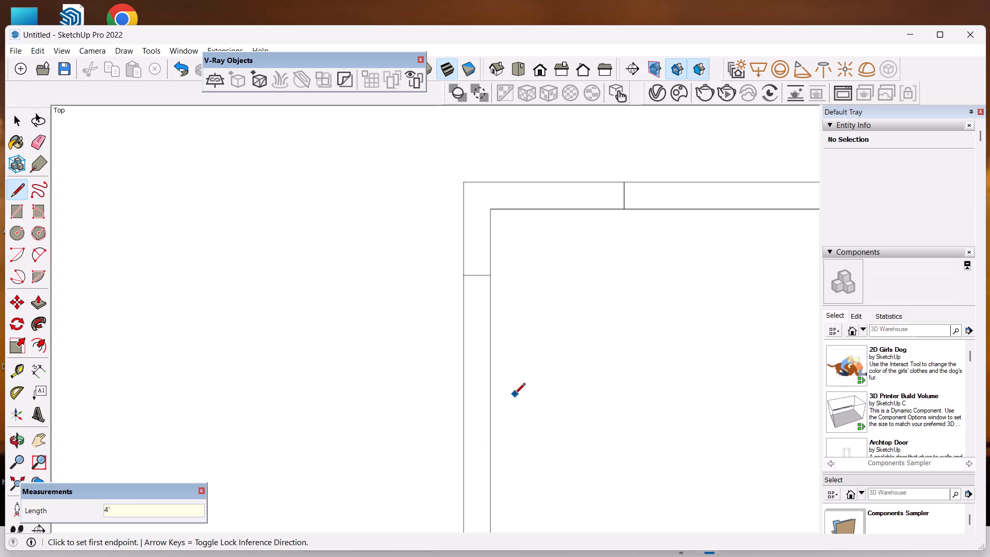
{"action": "scroll", "coordinate": [515, 394], "scroll_direction": "down", "scroll_amount": 8}
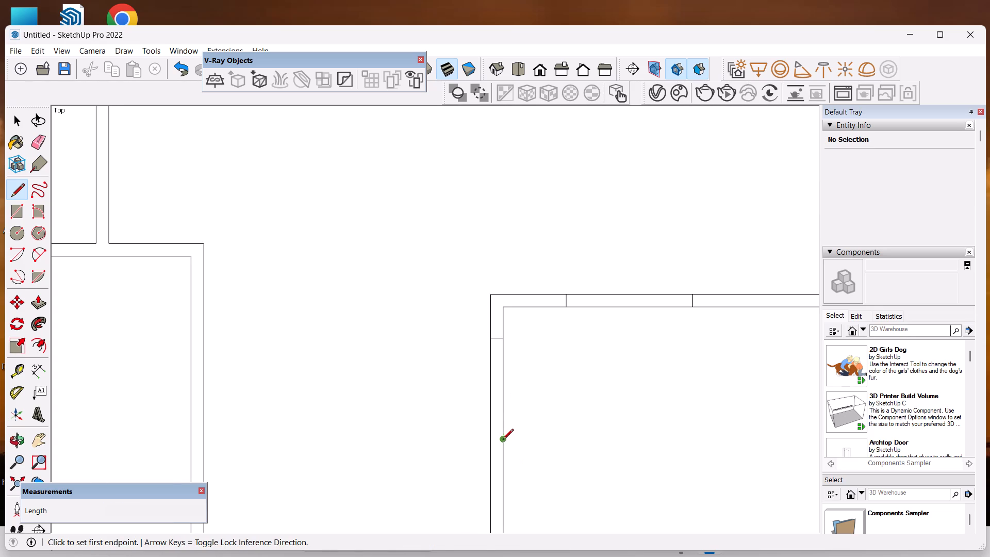
{"action": "left_click", "coordinate": [503, 440]}
{"action": "left_click", "coordinate": [493, 441]}
{"action": "key", "text": "space"}
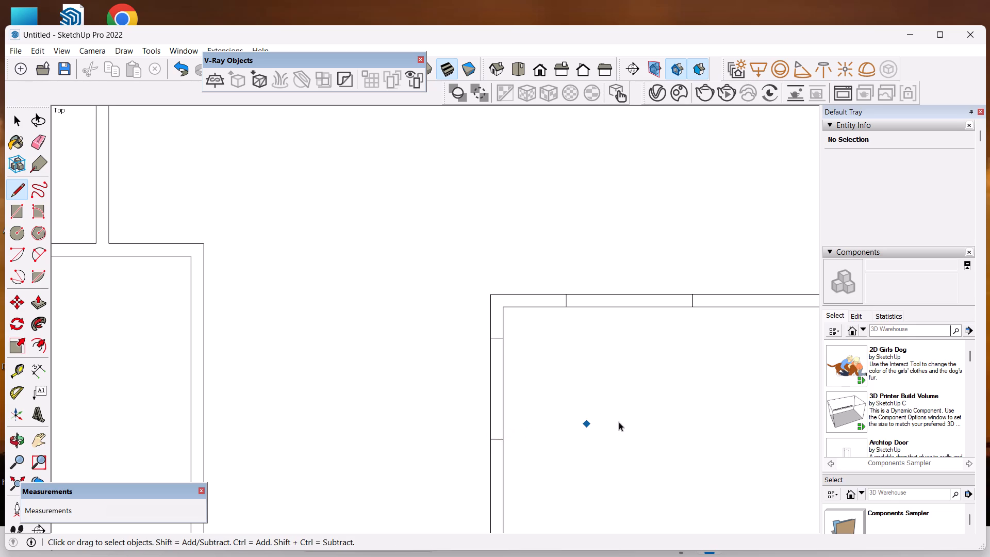
Erase the segment between the two cross lines in the lower-right room's left wall to leave an opening.
{"action": "scroll", "coordinate": [602, 384], "scroll_direction": "down", "scroll_amount": 10}
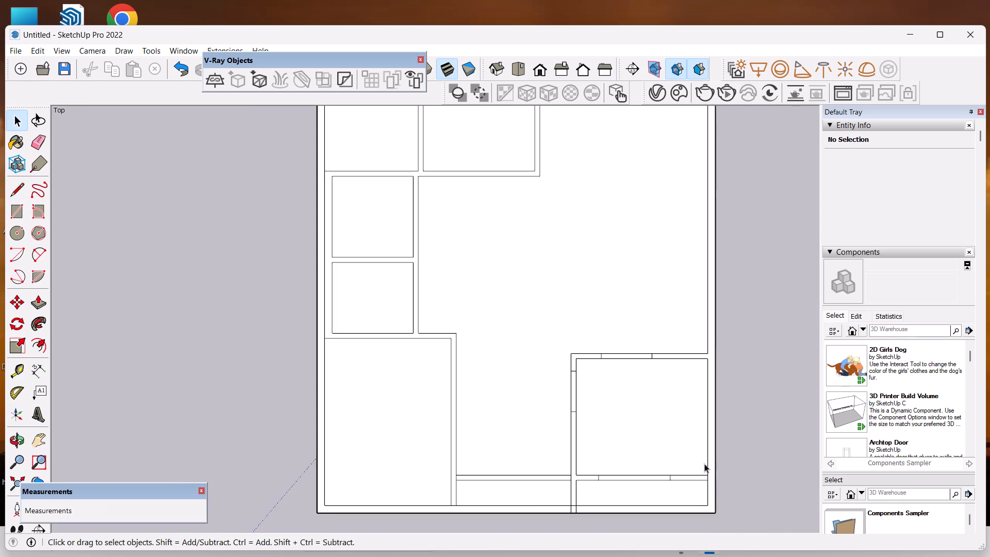
{"action": "scroll", "coordinate": [704, 464], "scroll_direction": "up", "scroll_amount": 2}
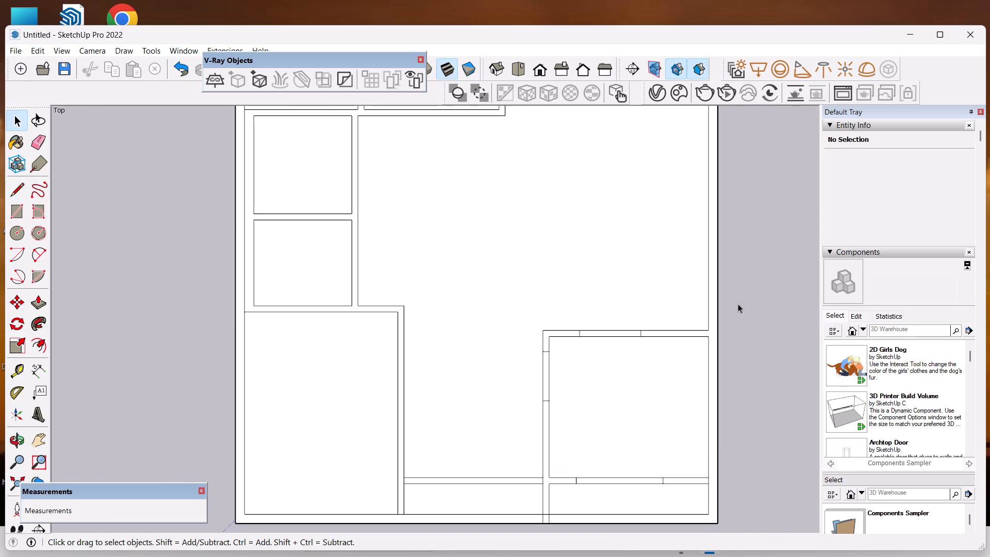
{"action": "scroll", "coordinate": [623, 210], "scroll_direction": "down", "scroll_amount": 3}
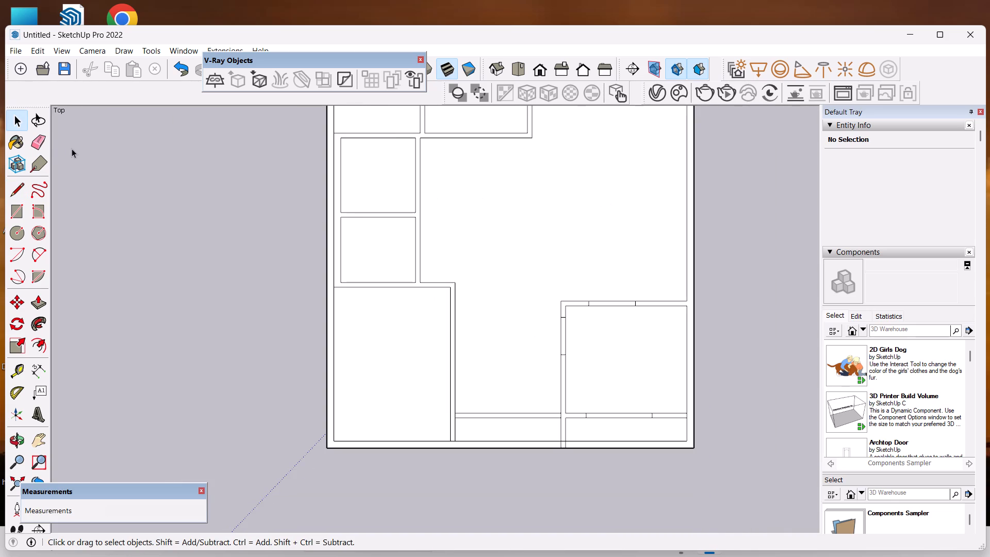
{"action": "left_click", "coordinate": [42, 148]}
{"action": "scroll", "coordinate": [600, 337], "scroll_direction": "up", "scroll_amount": 2}
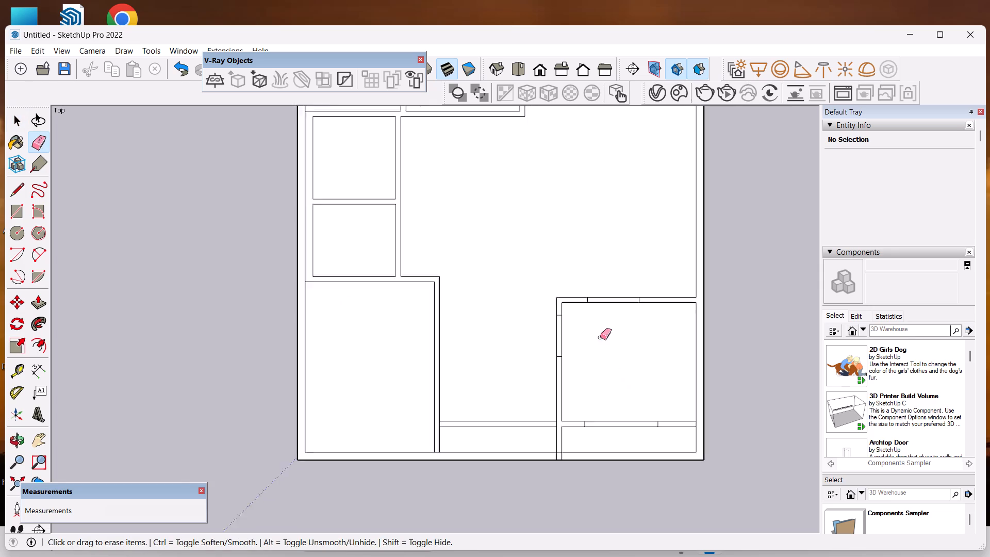
{"action": "scroll", "coordinate": [600, 337], "scroll_direction": "up", "scroll_amount": 5}
{"action": "left_click_drag", "start_coordinate": [538, 322], "coordinate": [515, 333]}
{"action": "scroll", "coordinate": [646, 375], "scroll_direction": "down", "scroll_amount": 6}
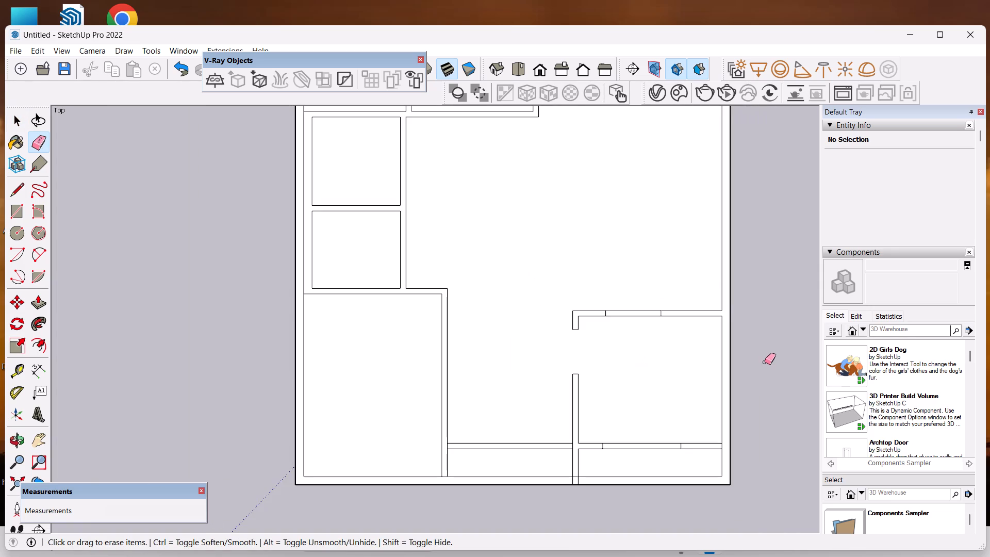
{"action": "scroll", "coordinate": [765, 360], "scroll_direction": "up", "scroll_amount": 4}
{"action": "key", "text": "space"}
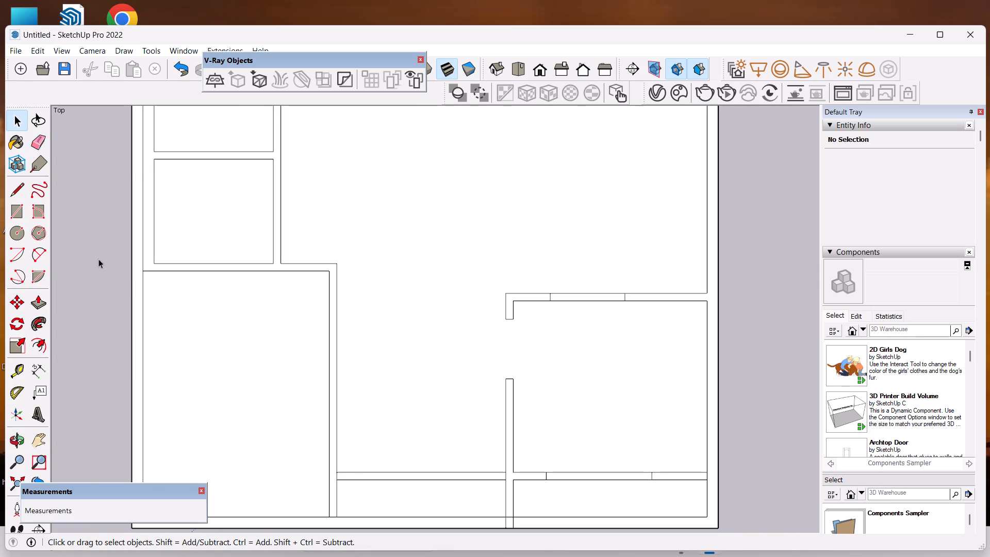
Erase the segments between the cross lines in the lower-right room's top and bottom walls.
{"action": "left_click", "coordinate": [31, 144]}
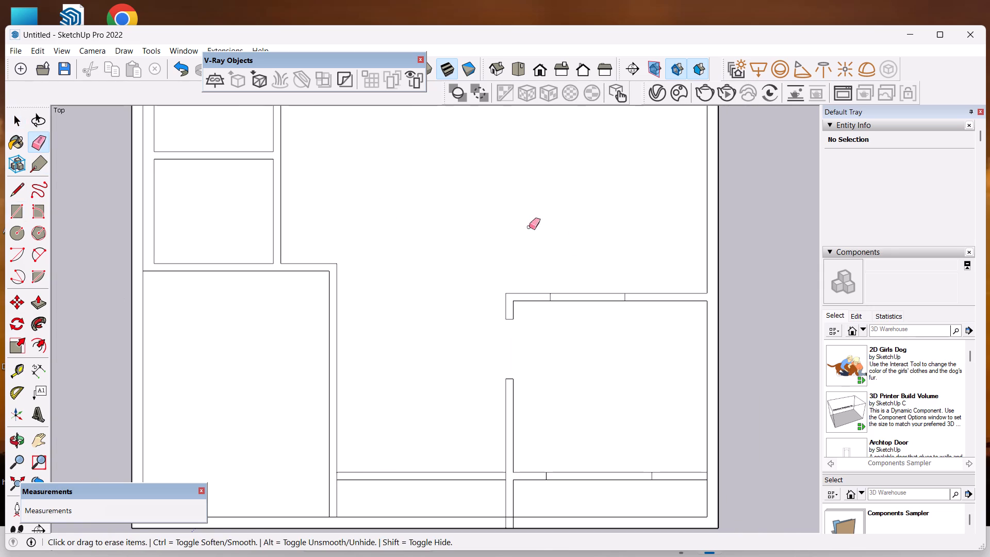
{"action": "left_click_drag", "start_coordinate": [580, 280], "coordinate": [578, 319]}
{"action": "left_click_drag", "start_coordinate": [608, 446], "coordinate": [618, 484]}
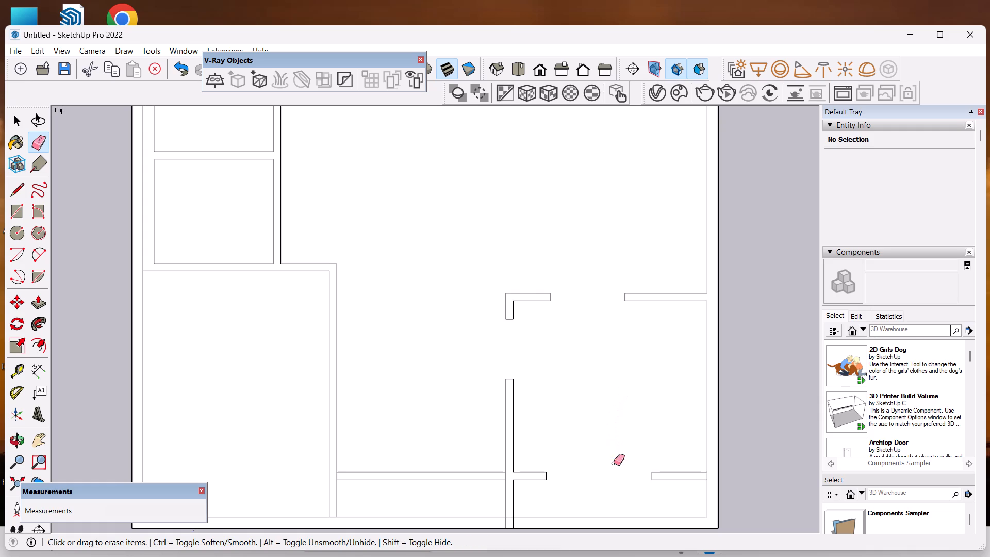
{"action": "key", "text": "space"}
Draw two 9" lines across the plan's right outer wall, above the lower-right room, to bound a wall segment.
{"action": "scroll", "coordinate": [614, 342], "scroll_direction": "down", "scroll_amount": 3}
{"action": "scroll", "coordinate": [665, 406], "scroll_direction": "down", "scroll_amount": 5}
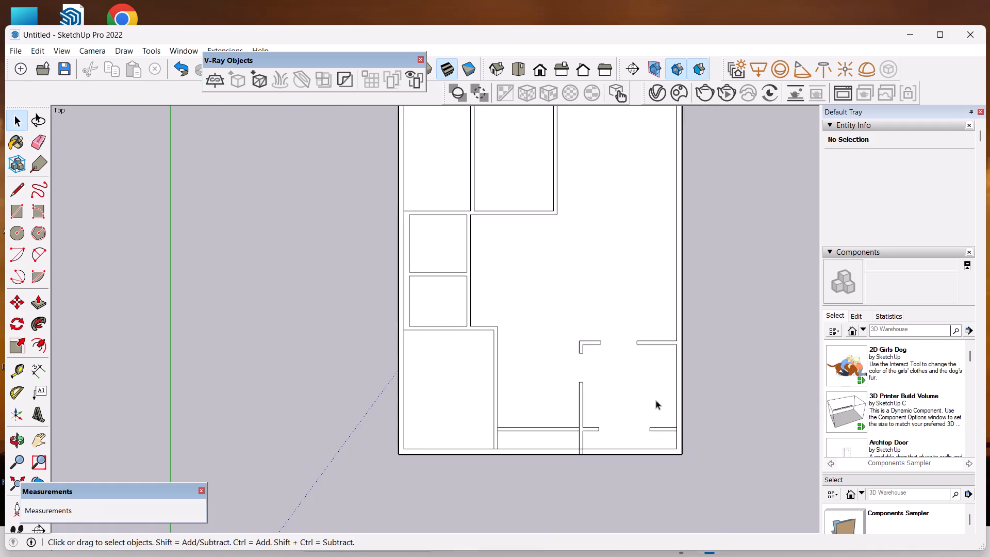
{"action": "scroll", "coordinate": [656, 400], "scroll_direction": "down", "scroll_amount": 3}
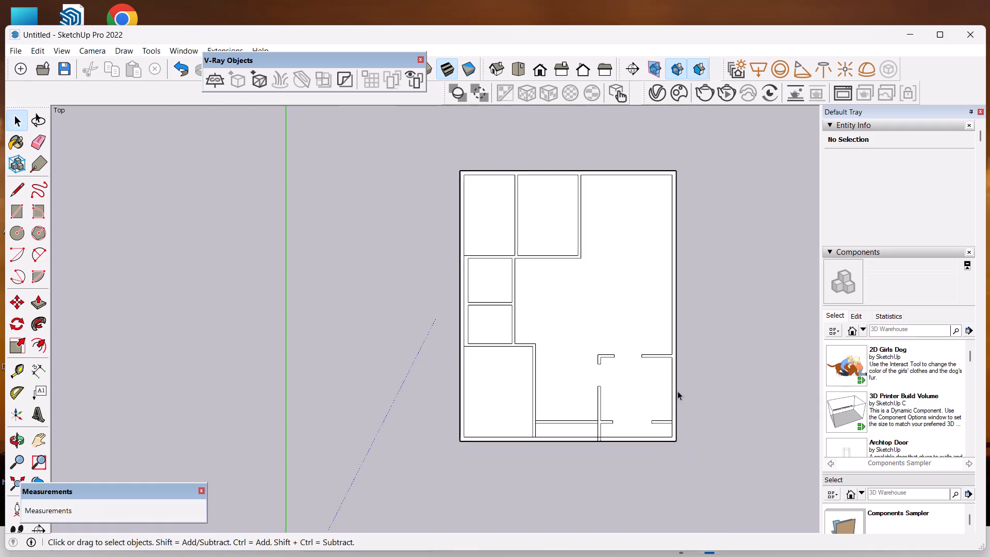
{"action": "scroll", "coordinate": [678, 390], "scroll_direction": "down", "scroll_amount": 4}
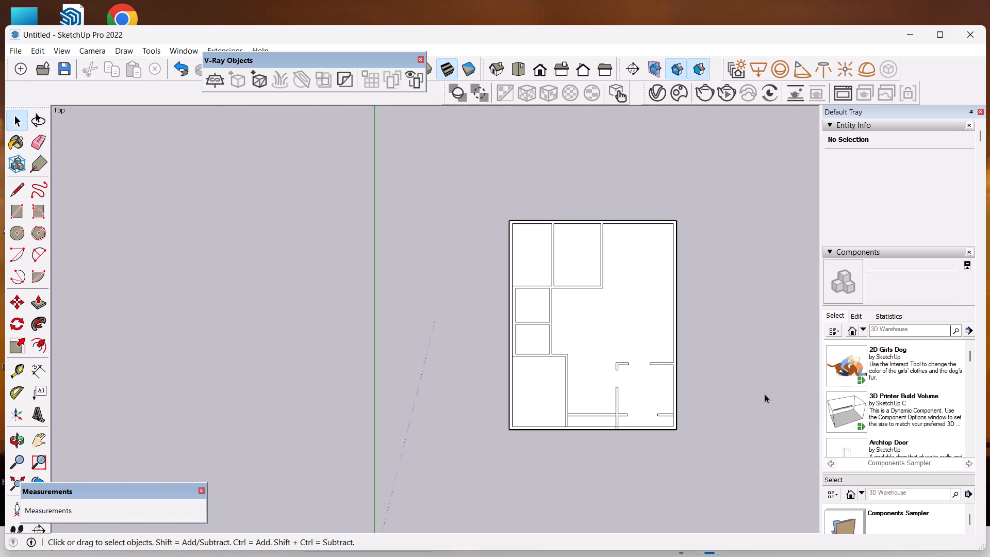
{"action": "scroll", "coordinate": [713, 383], "scroll_direction": "up", "scroll_amount": 5}
{"action": "scroll", "coordinate": [710, 276], "scroll_direction": "up", "scroll_amount": 6}
{"action": "scroll", "coordinate": [664, 283], "scroll_direction": "up", "scroll_amount": 3}
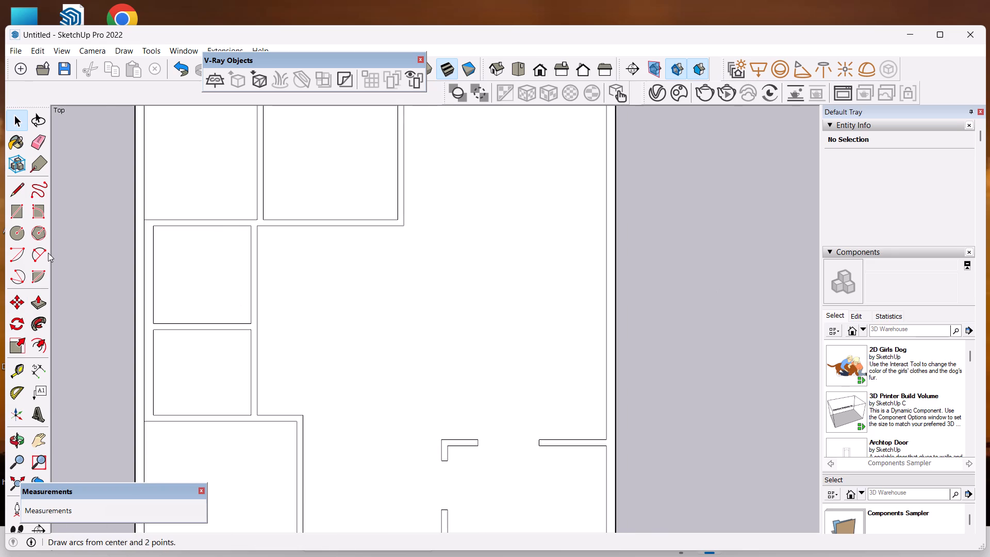
{"action": "left_click", "coordinate": [19, 183]}
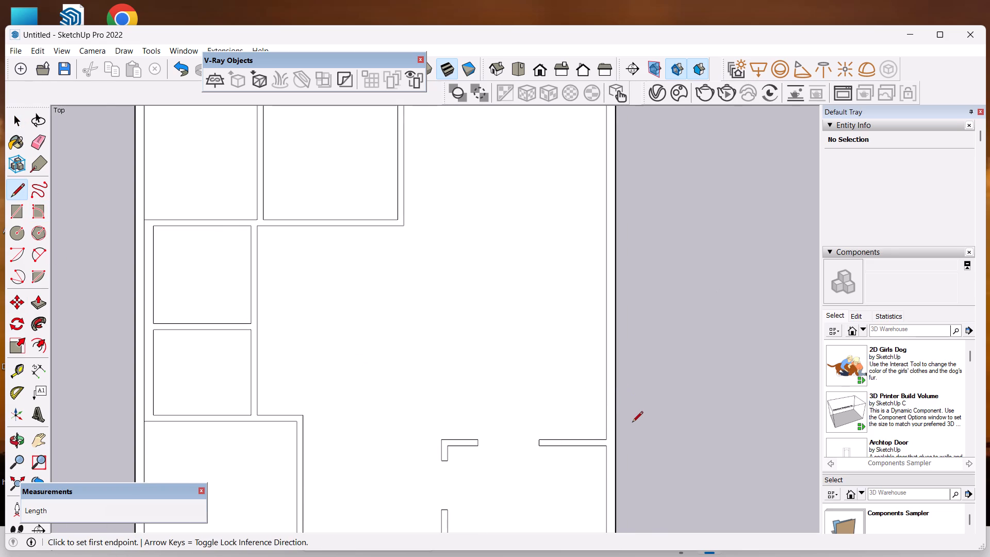
{"action": "left_click", "coordinate": [606, 378]}
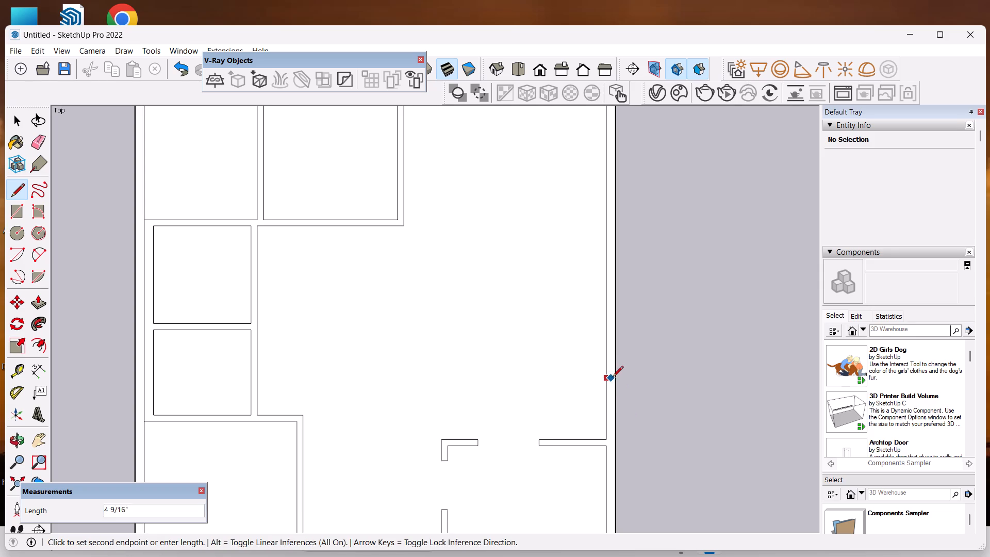
{"action": "left_click", "coordinate": [615, 377]}
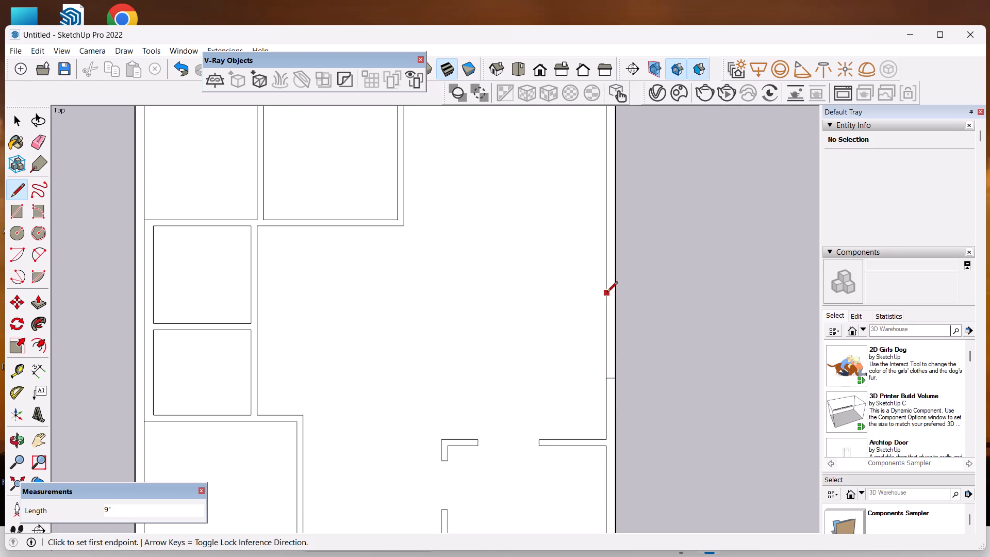
{"action": "left_click", "coordinate": [607, 293]}
{"action": "left_click", "coordinate": [614, 294]}
Draw two 9" lines across the right outer wall alongside the lower-right room, between its top and bottom walls.
{"action": "scroll", "coordinate": [703, 315], "scroll_direction": "down", "scroll_amount": 7}
{"action": "scroll", "coordinate": [688, 477], "scroll_direction": "up", "scroll_amount": 3}
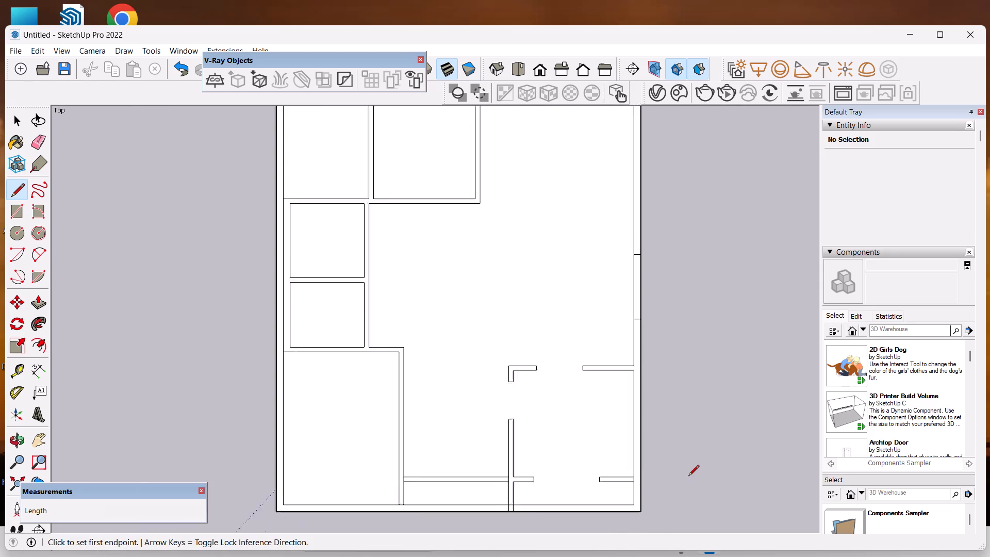
{"action": "scroll", "coordinate": [688, 477], "scroll_direction": "up", "scroll_amount": 7}
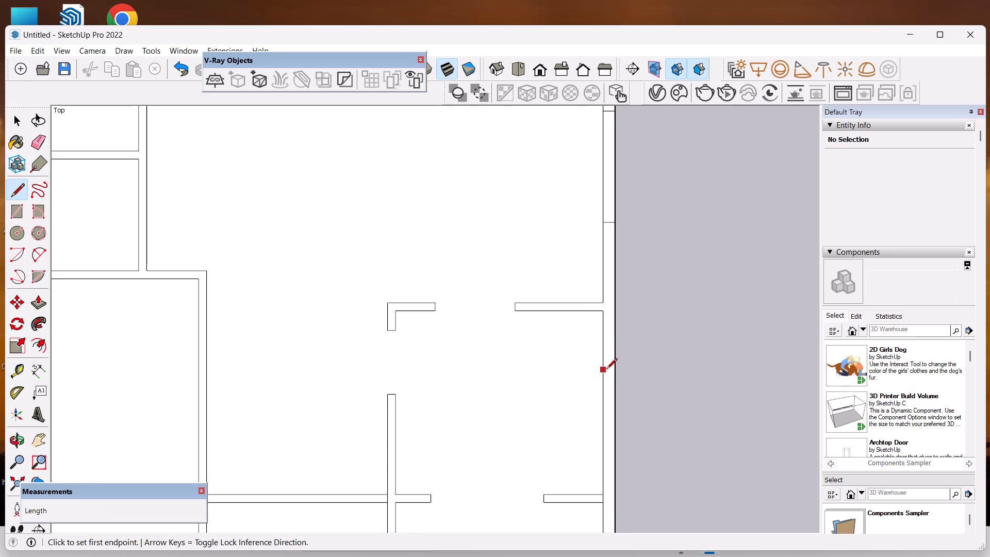
{"action": "left_click", "coordinate": [605, 359]}
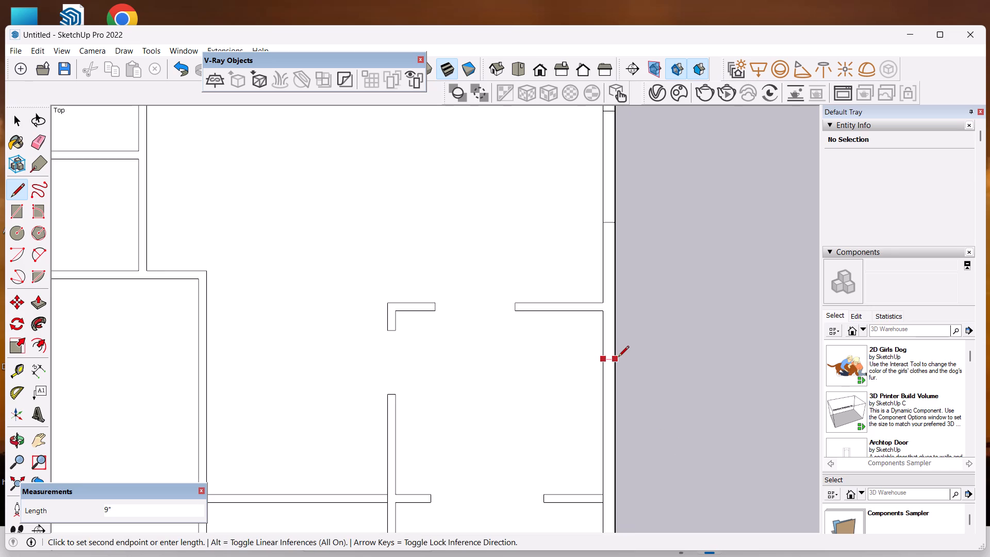
{"action": "left_click", "coordinate": [618, 357]}
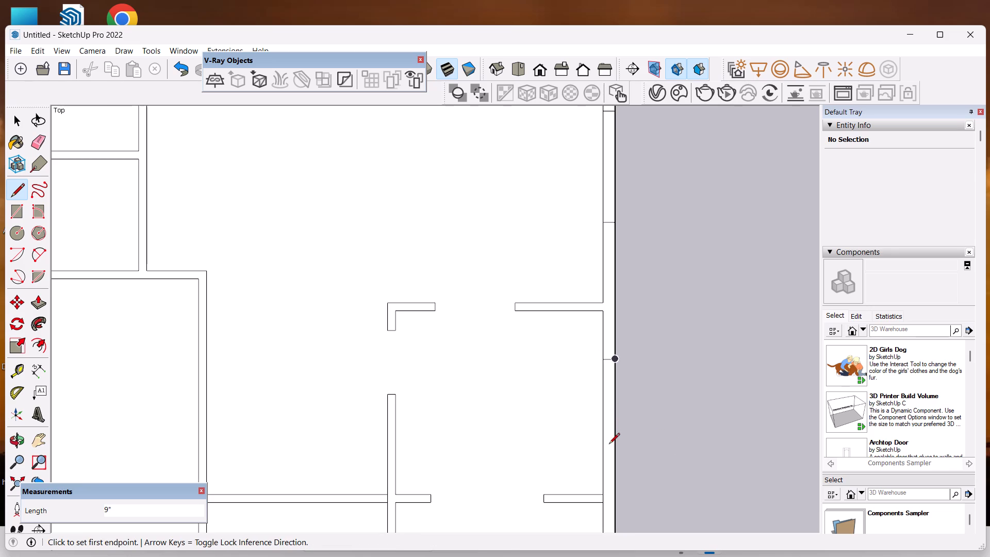
{"action": "left_click", "coordinate": [604, 434]}
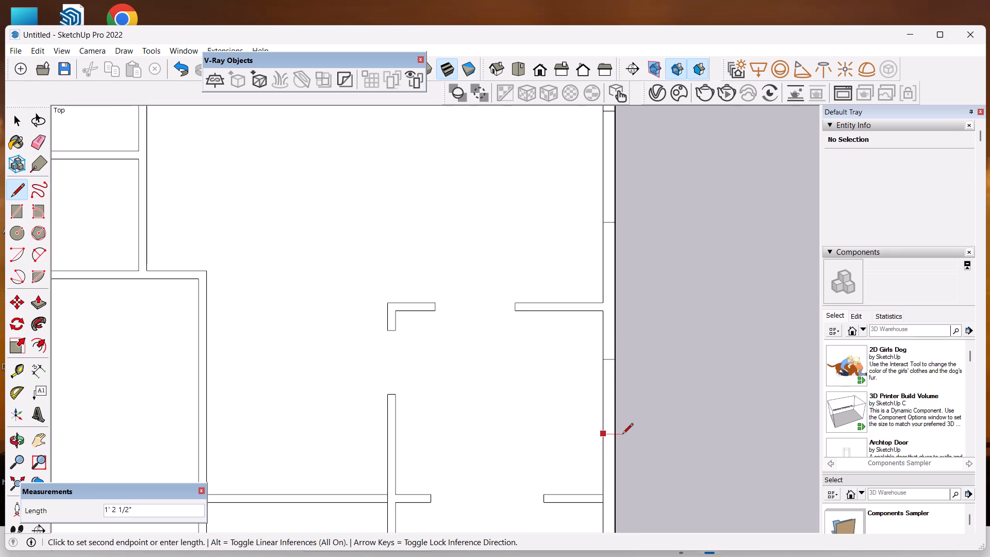
{"action": "left_click", "coordinate": [615, 435]}
{"action": "key", "text": "space"}
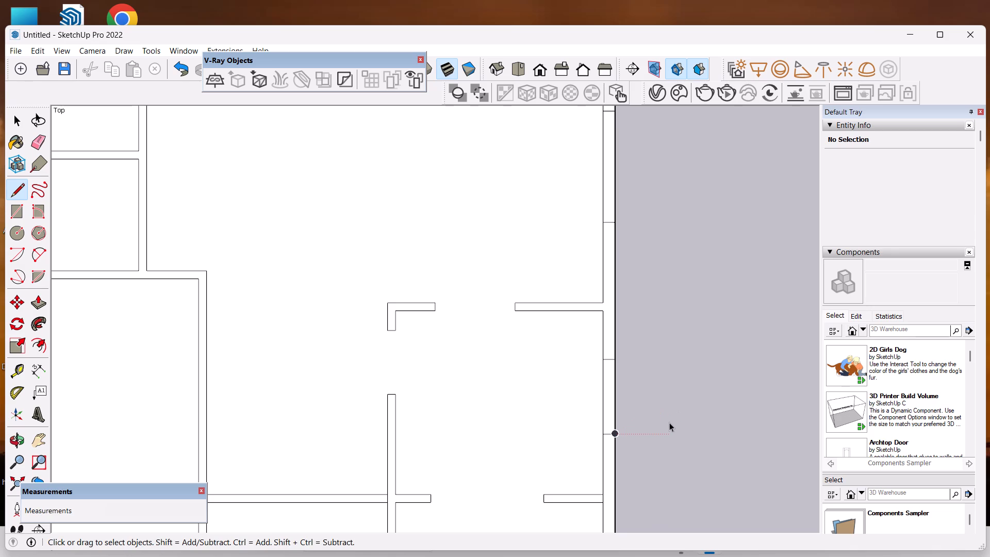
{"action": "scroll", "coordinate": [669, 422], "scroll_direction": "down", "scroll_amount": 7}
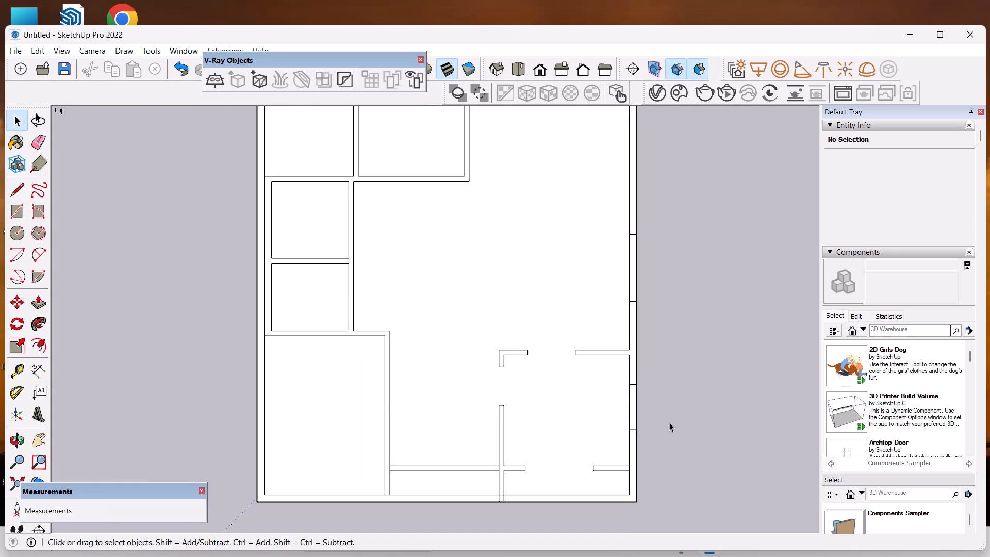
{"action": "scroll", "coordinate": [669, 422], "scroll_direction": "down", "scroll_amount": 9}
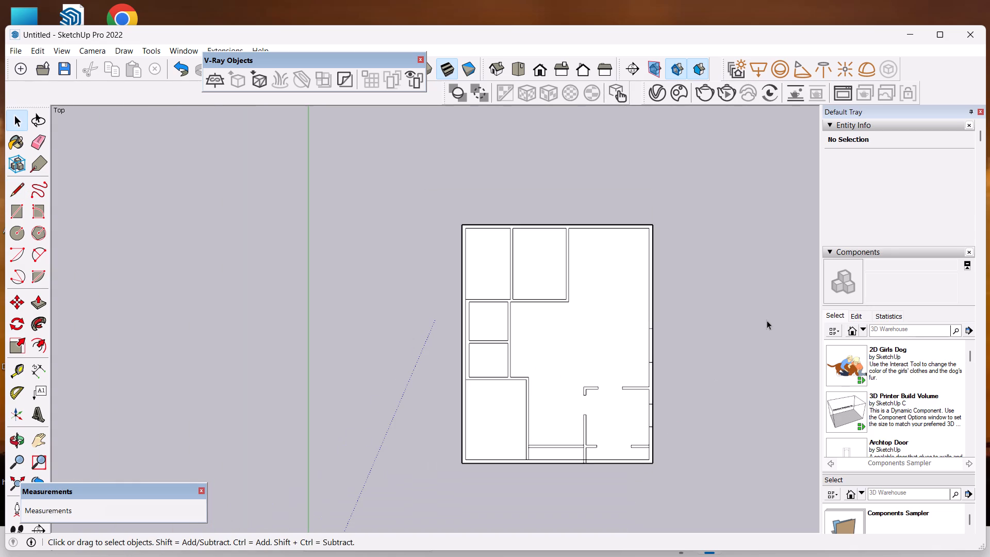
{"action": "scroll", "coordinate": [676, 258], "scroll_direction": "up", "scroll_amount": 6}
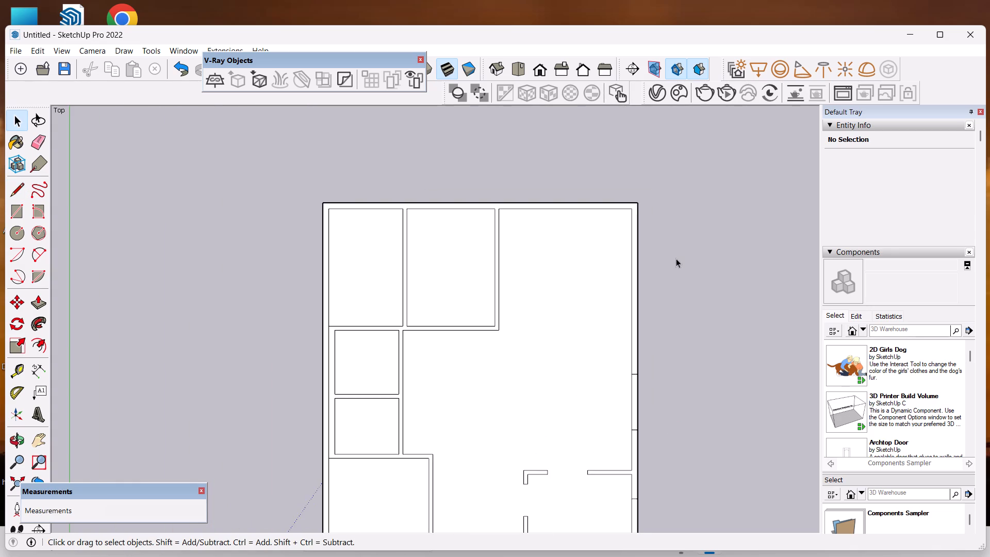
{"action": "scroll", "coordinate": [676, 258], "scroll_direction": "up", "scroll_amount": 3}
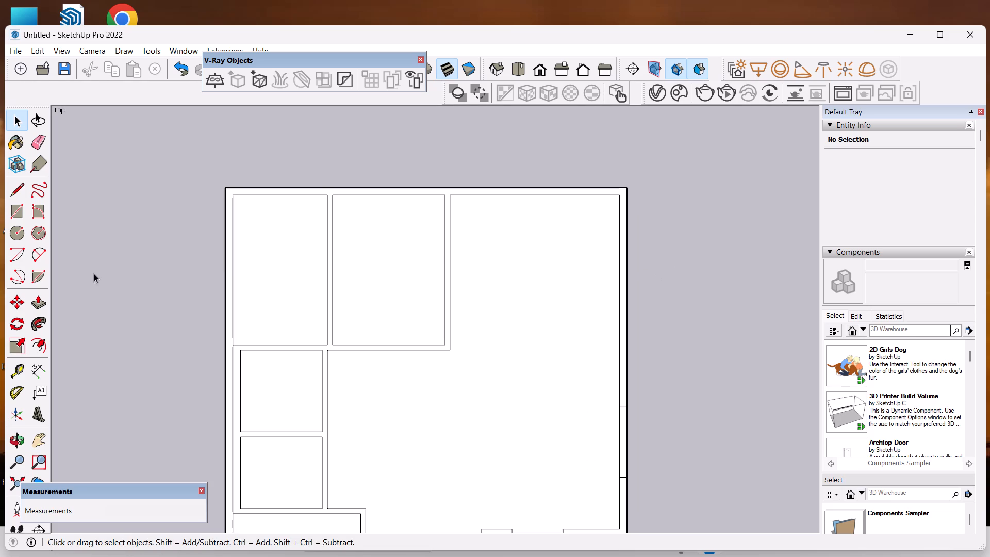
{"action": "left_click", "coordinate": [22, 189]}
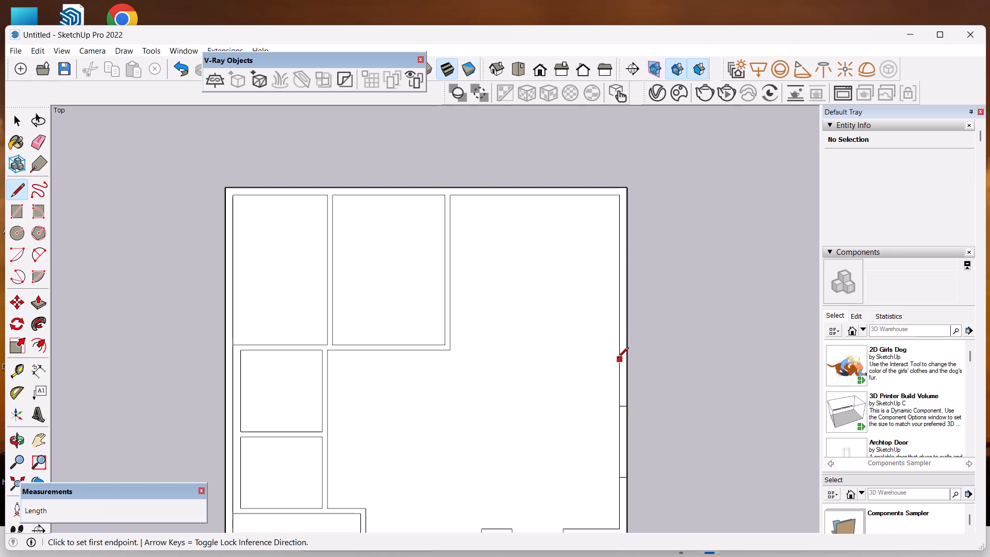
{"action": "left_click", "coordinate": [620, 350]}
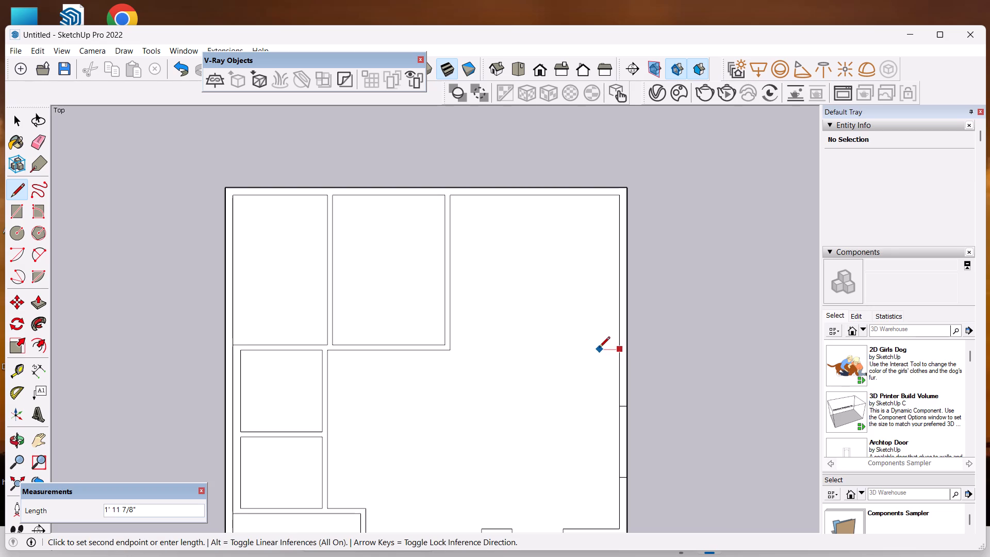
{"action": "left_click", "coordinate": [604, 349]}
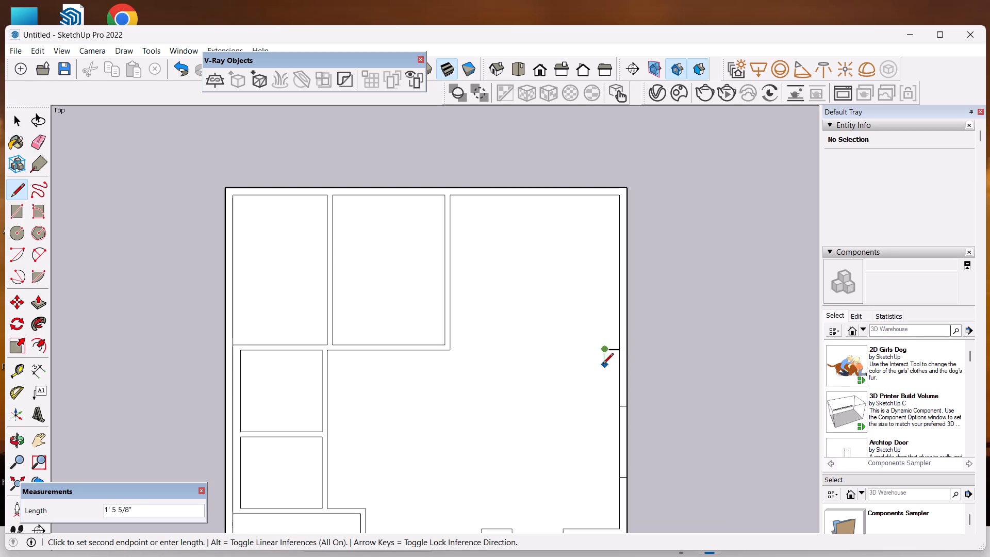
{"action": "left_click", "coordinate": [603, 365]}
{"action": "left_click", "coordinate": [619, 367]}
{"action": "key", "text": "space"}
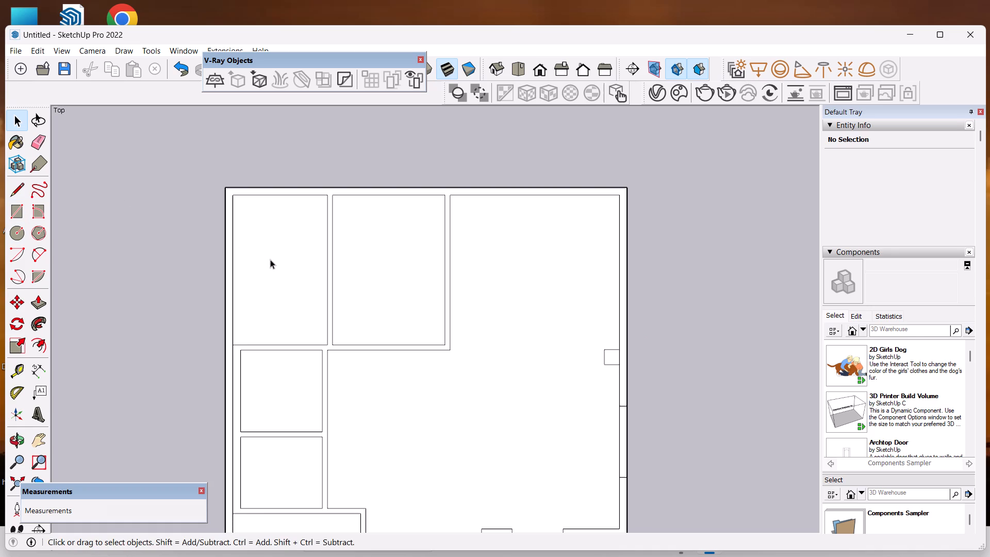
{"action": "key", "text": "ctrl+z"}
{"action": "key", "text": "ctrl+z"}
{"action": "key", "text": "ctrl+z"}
Draw a rectangle about 1'4" by 3'7" projecting inward from the right outer wall, above that wall's two existing openings.
{"action": "left_click", "coordinate": [22, 210]}
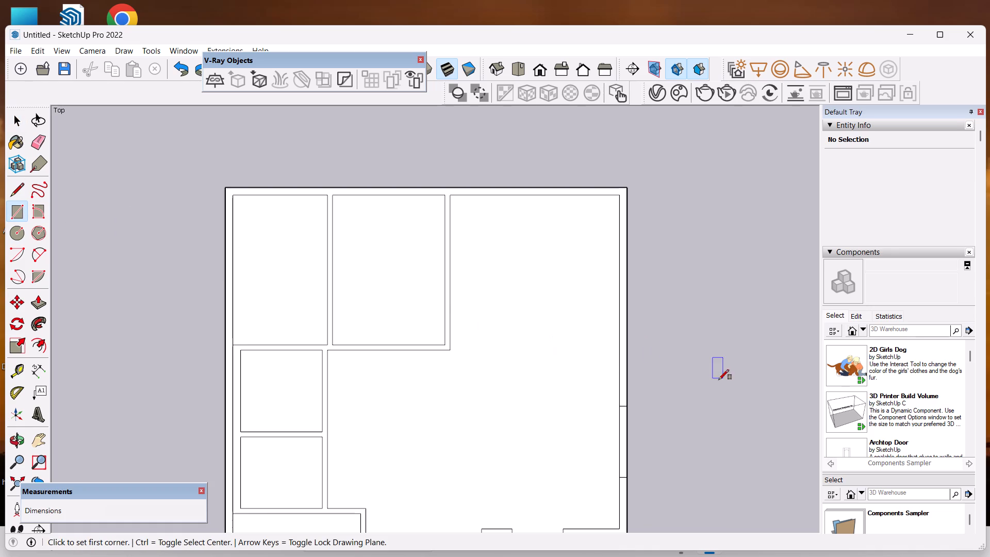
{"action": "left_click", "coordinate": [618, 352]}
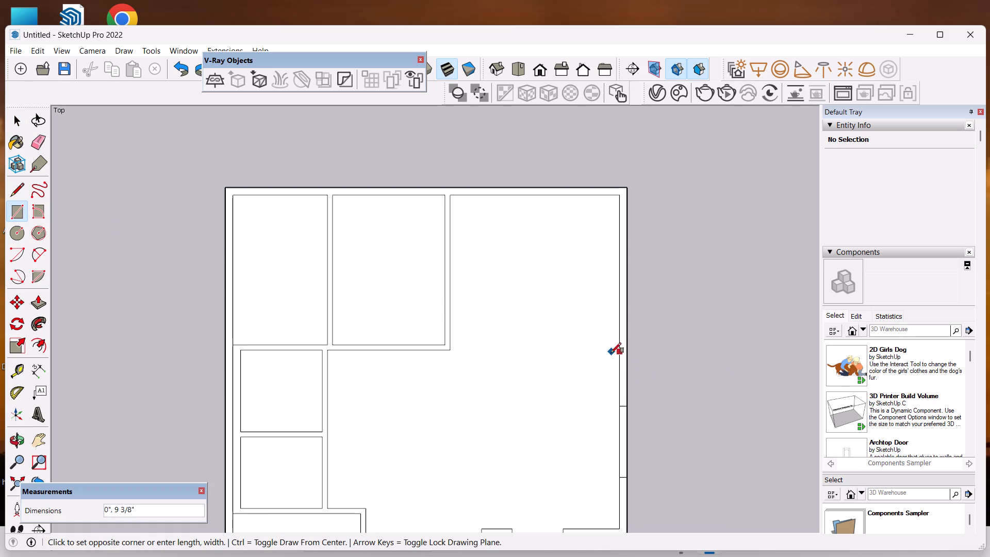
{"action": "left_click", "coordinate": [584, 365]}
{"action": "key", "text": "space"}
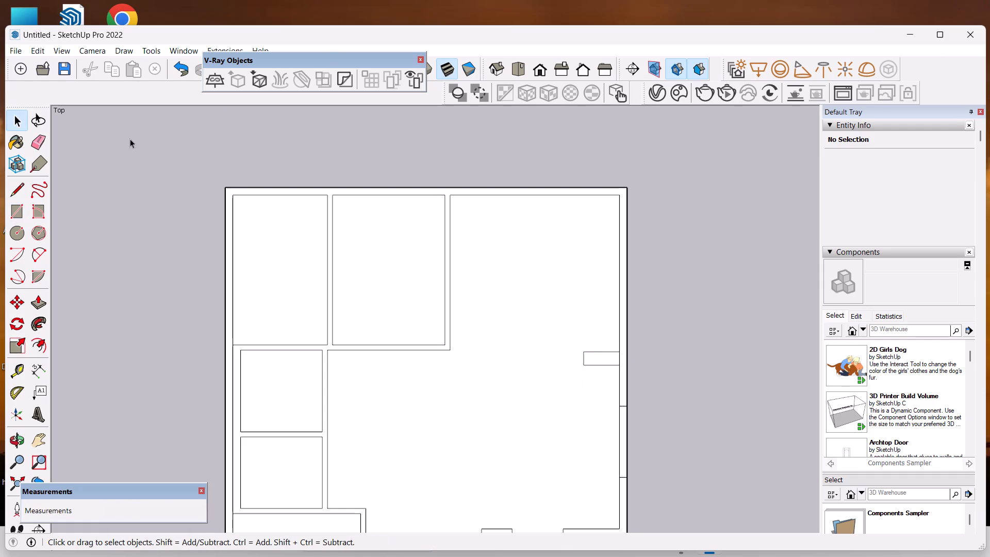
Erase the inner wall line between the projecting rectangle and the right outer wall so the two merge.
{"action": "left_click", "coordinate": [35, 148]}
{"action": "scroll", "coordinate": [635, 385], "scroll_direction": "up", "scroll_amount": 7}
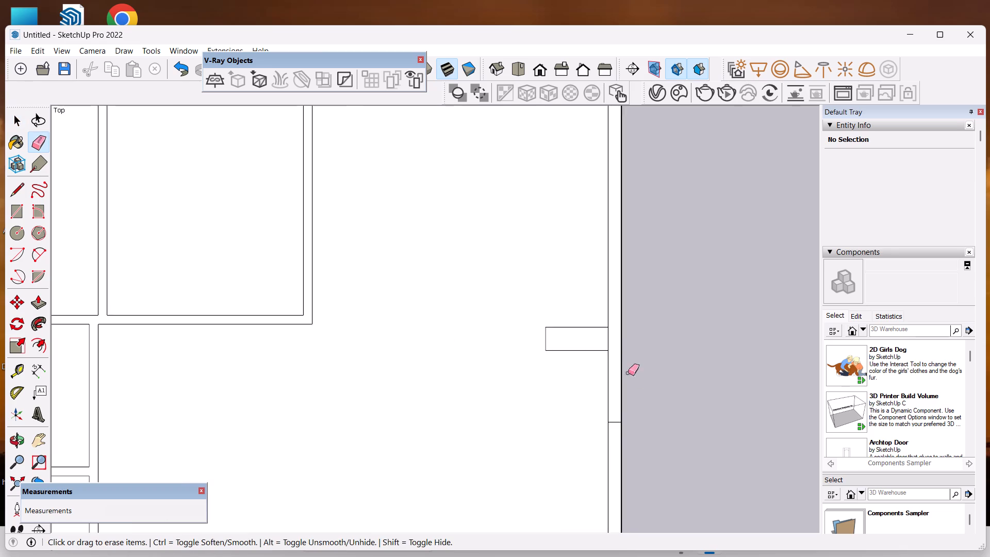
{"action": "scroll", "coordinate": [609, 346], "scroll_direction": "up", "scroll_amount": 6}
{"action": "left_click", "coordinate": [609, 335]}
{"action": "scroll", "coordinate": [677, 329], "scroll_direction": "down", "scroll_amount": 13}
{"action": "scroll", "coordinate": [678, 329], "scroll_direction": "up", "scroll_amount": 1}
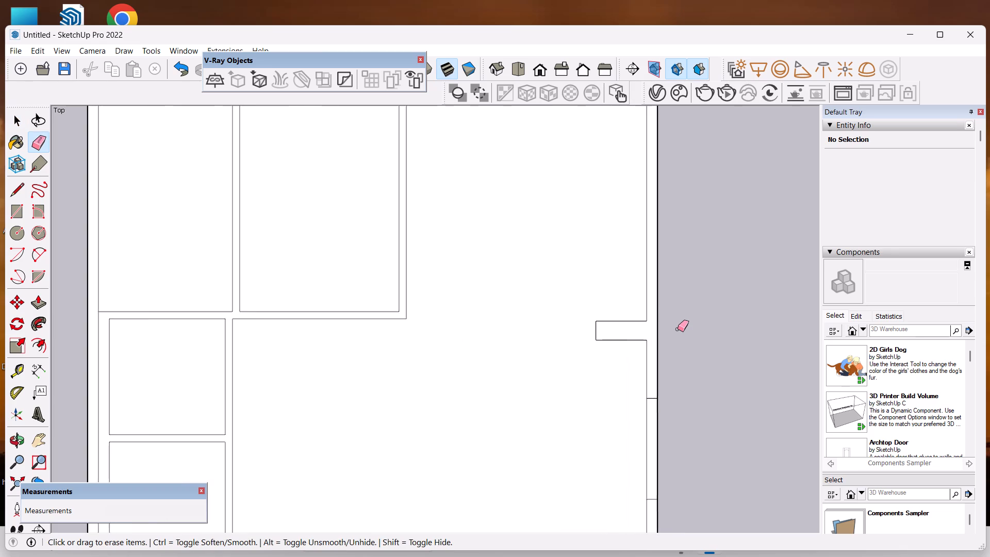
{"action": "scroll", "coordinate": [678, 329], "scroll_direction": "down", "scroll_amount": 6}
{"action": "key", "text": "space"}
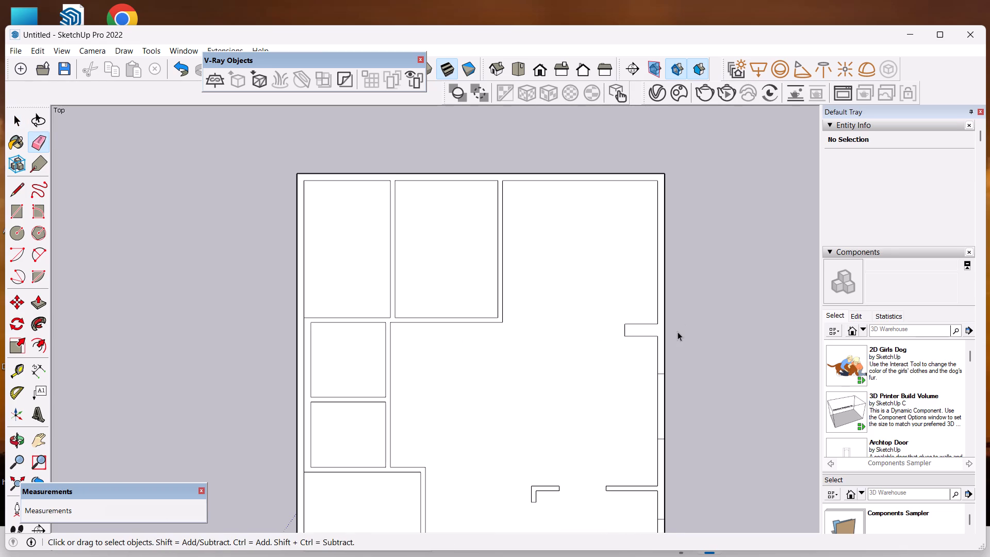
Draw two 9" lines across the top outer wall of the large upper-right space to bound a wall segment.
{"action": "scroll", "coordinate": [678, 332], "scroll_direction": "down", "scroll_amount": 7}
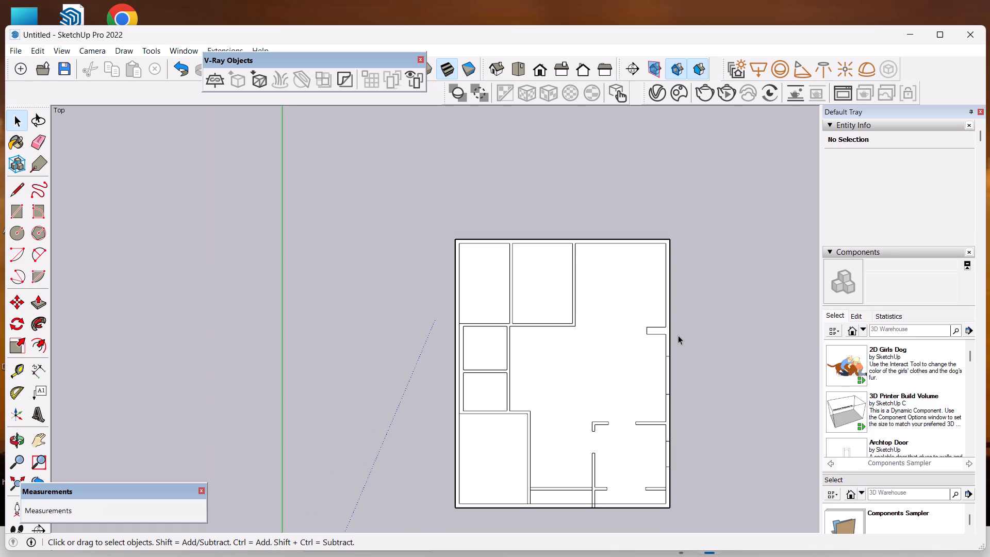
{"action": "scroll", "coordinate": [671, 220], "scroll_direction": "up", "scroll_amount": 12}
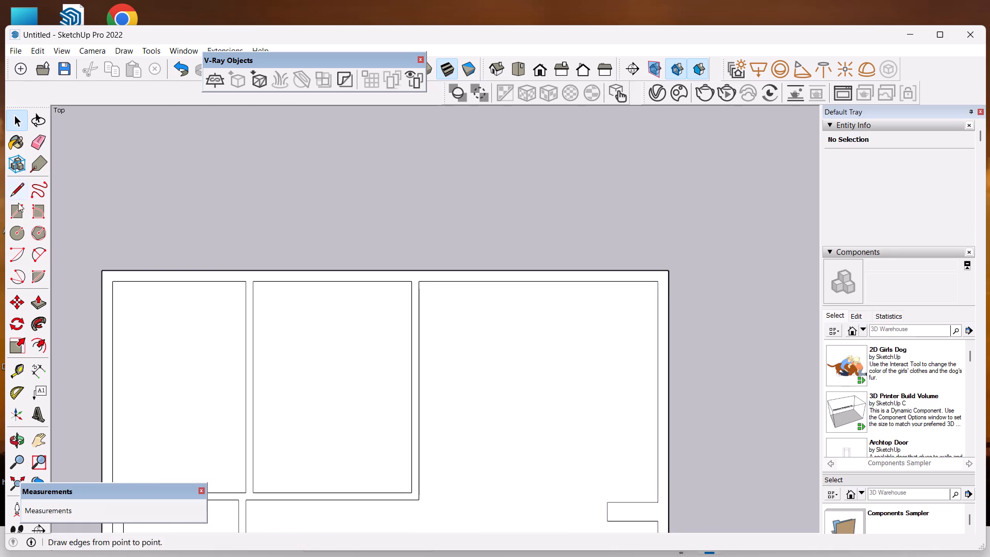
{"action": "left_click", "coordinate": [14, 193]}
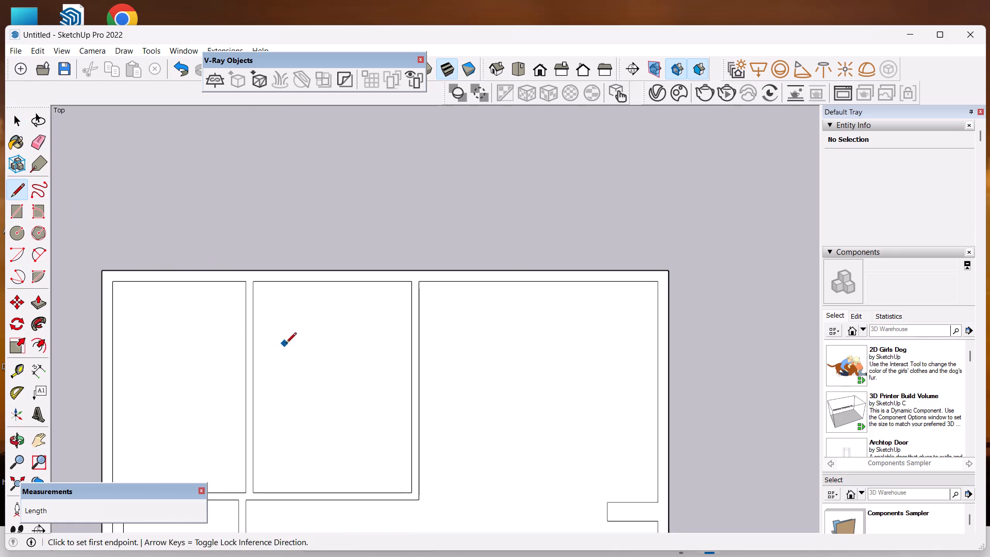
{"action": "scroll", "coordinate": [508, 274], "scroll_direction": "up", "scroll_amount": 4}
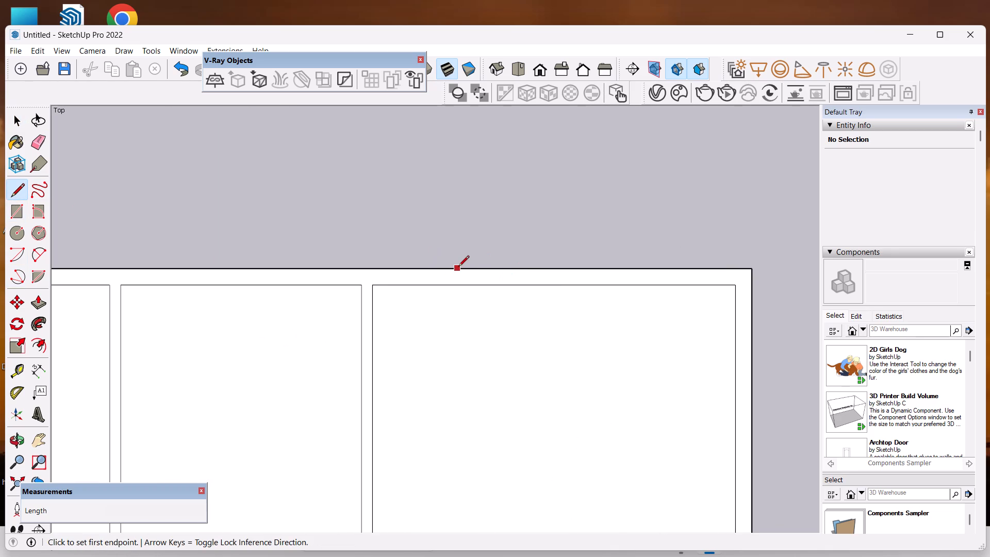
{"action": "left_click", "coordinate": [470, 271]}
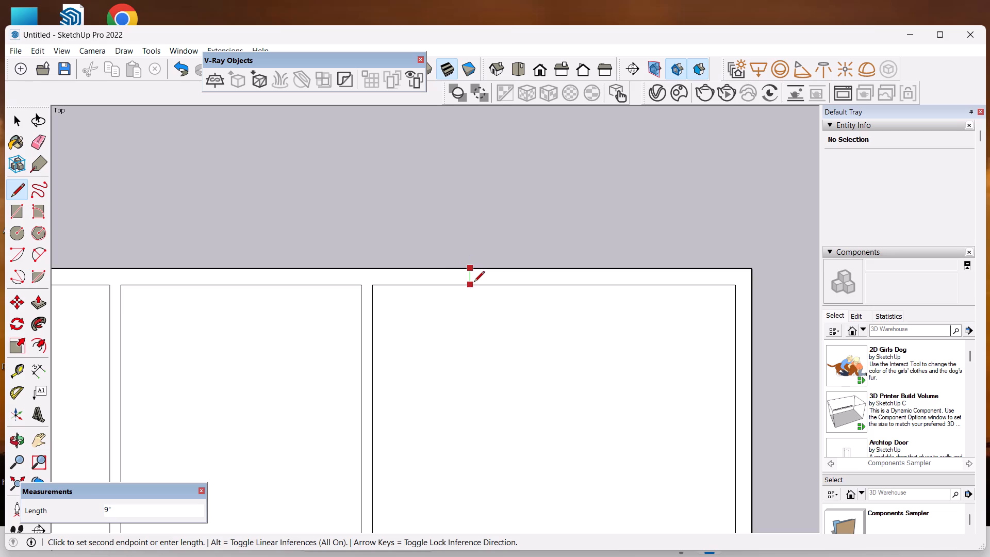
{"action": "left_click", "coordinate": [474, 283]}
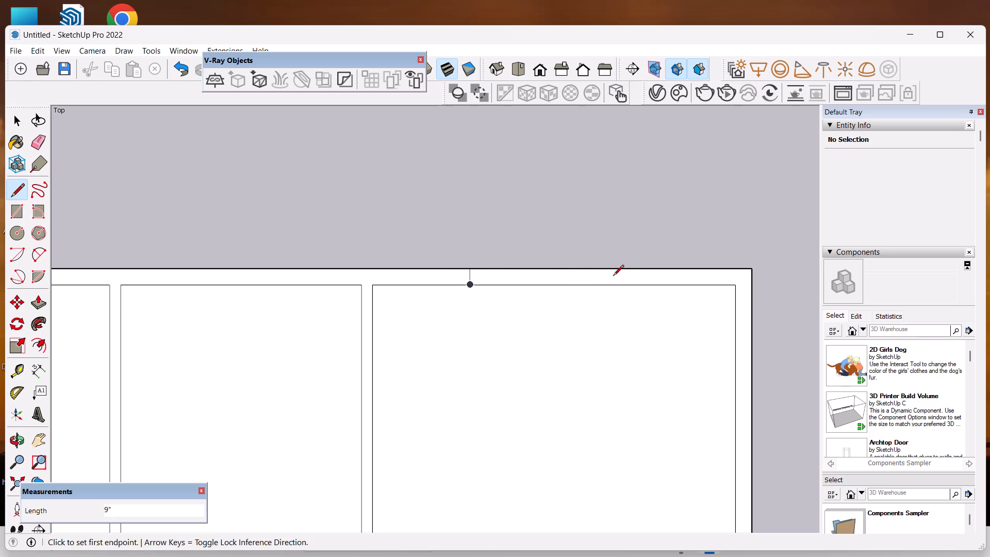
{"action": "left_click", "coordinate": [624, 272]}
{"action": "left_click", "coordinate": [624, 285]}
Draw two 6" cross lines 3' apart in the wall between the two upper-left rooms to mark an opening.
{"action": "scroll", "coordinate": [651, 257], "scroll_direction": "down", "scroll_amount": 9}
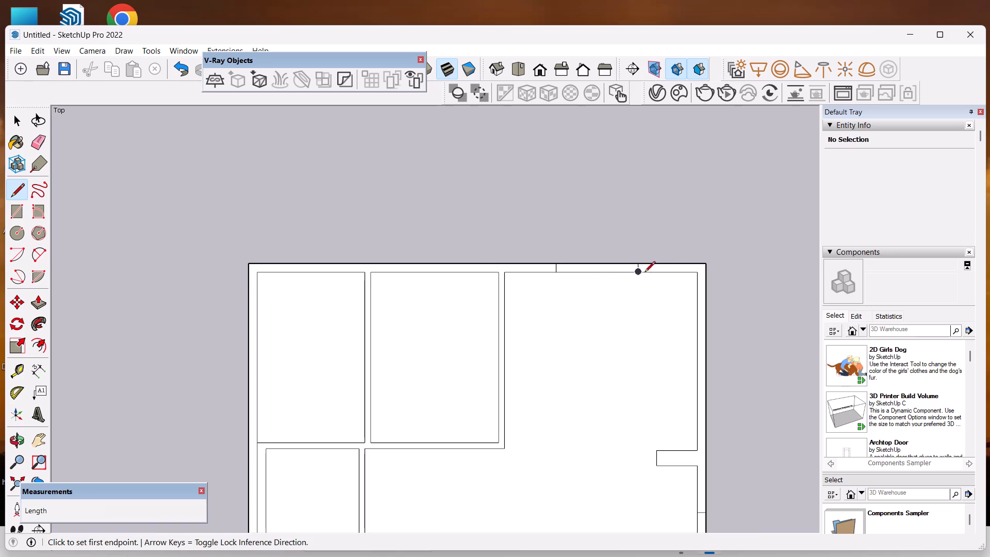
{"action": "scroll", "coordinate": [421, 256], "scroll_direction": "up", "scroll_amount": 4}
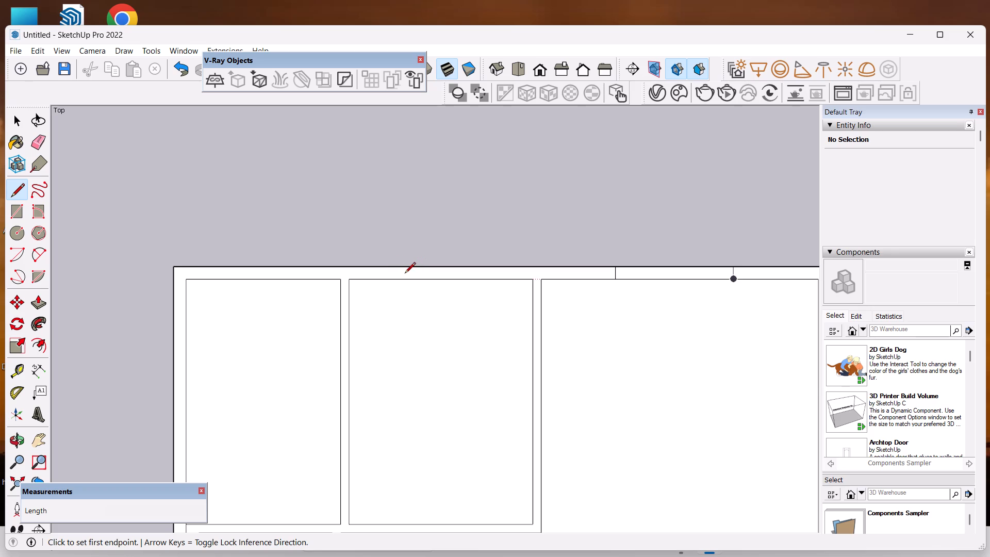
{"action": "scroll", "coordinate": [374, 283], "scroll_direction": "down", "scroll_amount": 1}
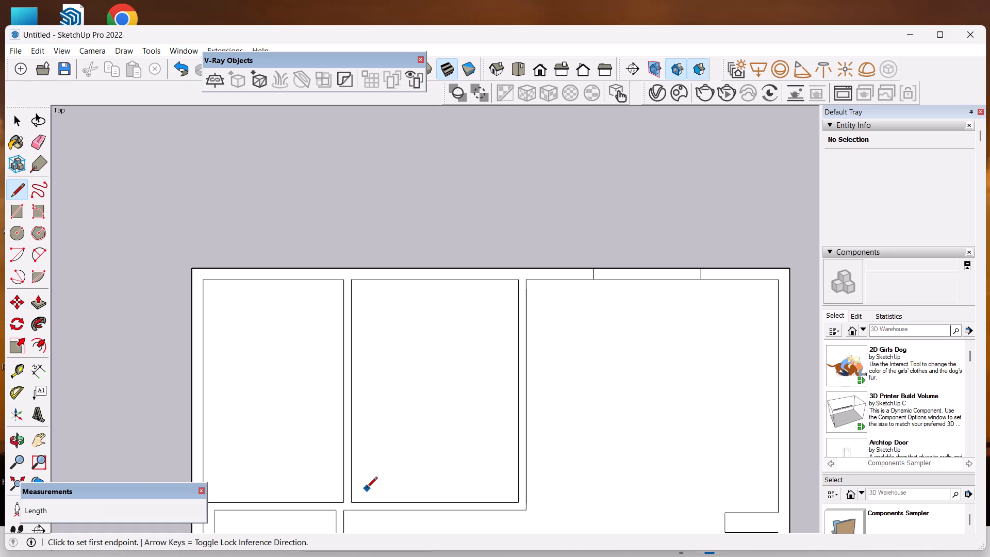
{"action": "left_click", "coordinate": [342, 324]}
{"action": "left_click", "coordinate": [351, 323]}
{"action": "left_click", "coordinate": [351, 324]}
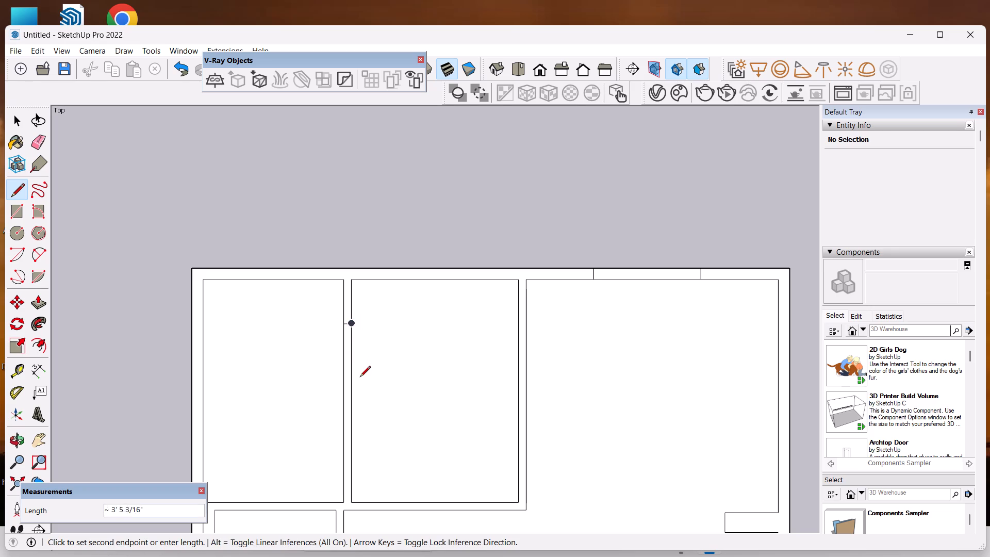
{"action": "type", "text": "3'"}
{"action": "key", "text": "Return"}
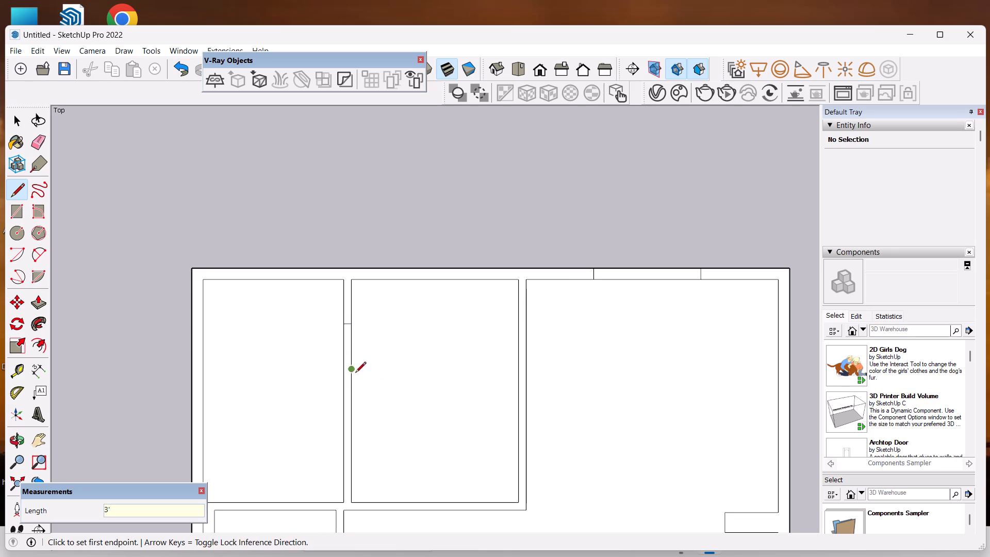
{"action": "left_click", "coordinate": [351, 376]}
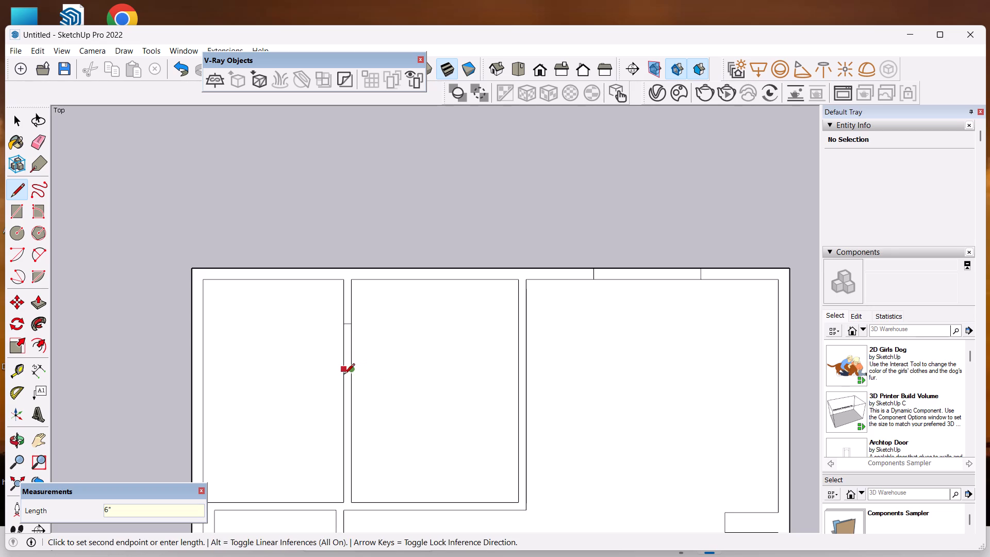
{"action": "left_click", "coordinate": [344, 375]}
{"action": "key", "text": "space"}
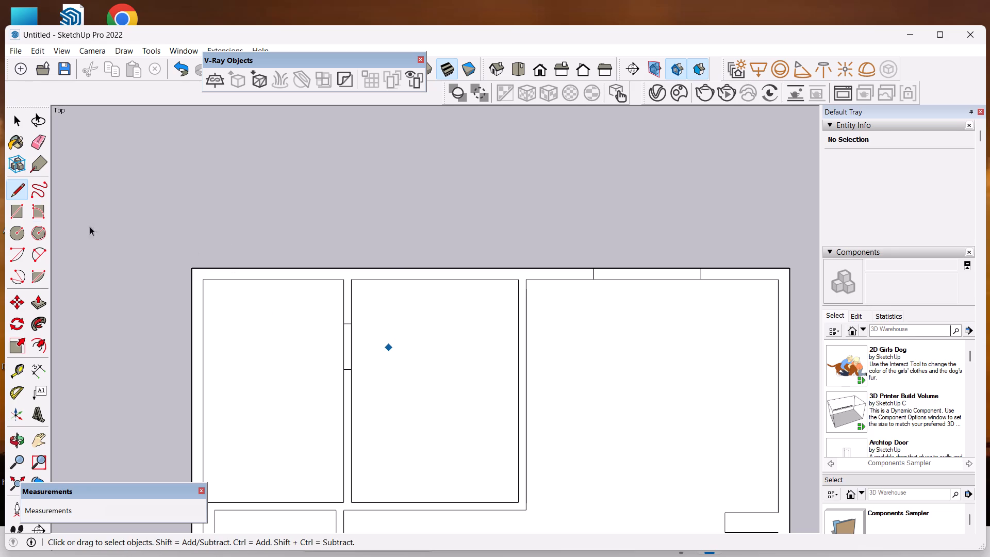
Draw a line straight across the top outer wall near the left corner of the upper-left room to start an opening.
{"action": "left_click", "coordinate": [18, 184]}
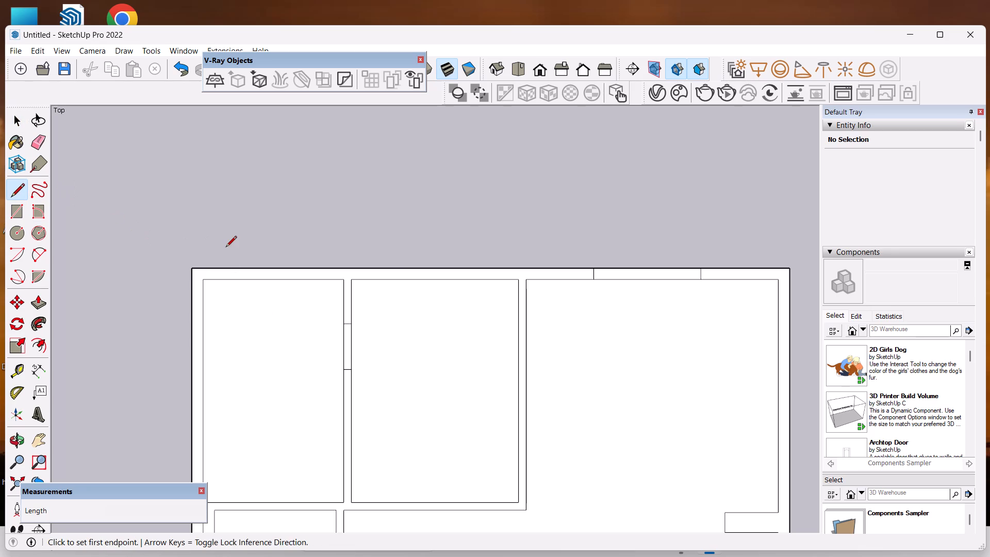
{"action": "scroll", "coordinate": [237, 240], "scroll_direction": "up", "scroll_amount": 2}
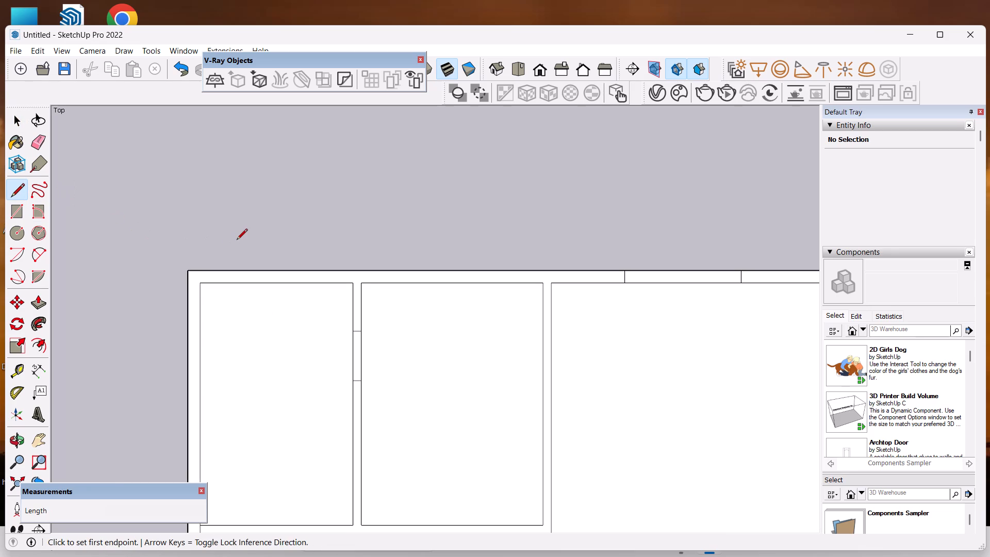
{"action": "scroll", "coordinate": [237, 240], "scroll_direction": "up", "scroll_amount": 3}
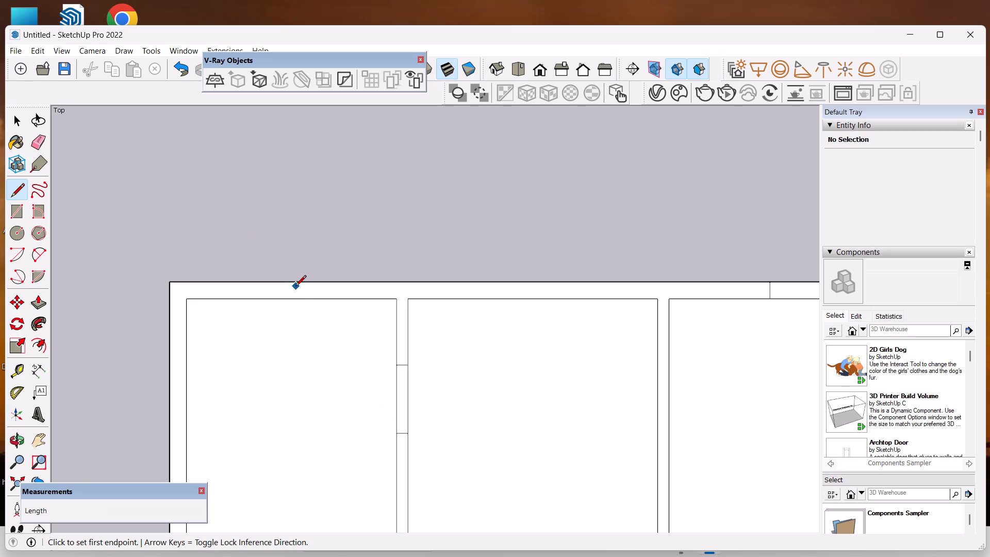
{"action": "scroll", "coordinate": [269, 337], "scroll_direction": "up", "scroll_amount": 2}
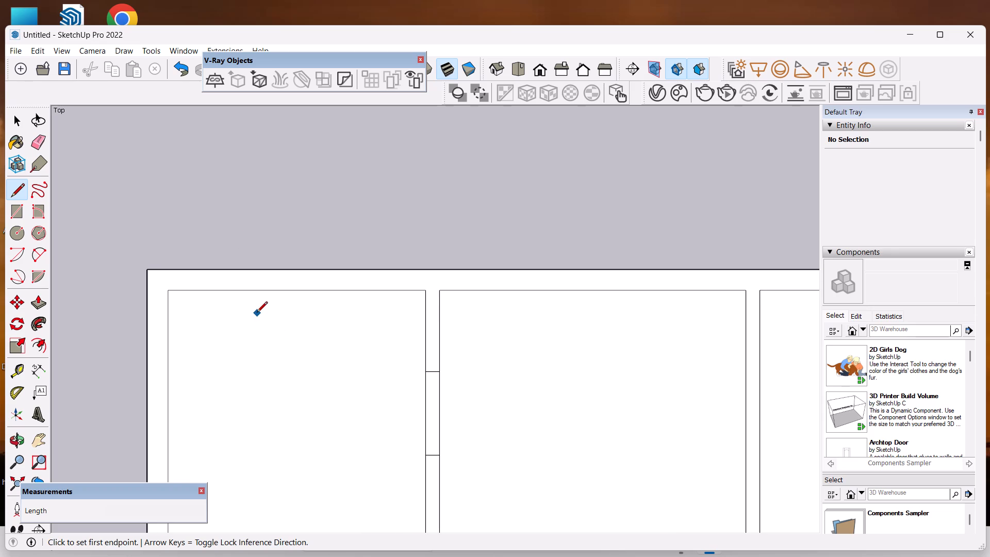
{"action": "scroll", "coordinate": [257, 313], "scroll_direction": "up", "scroll_amount": 1}
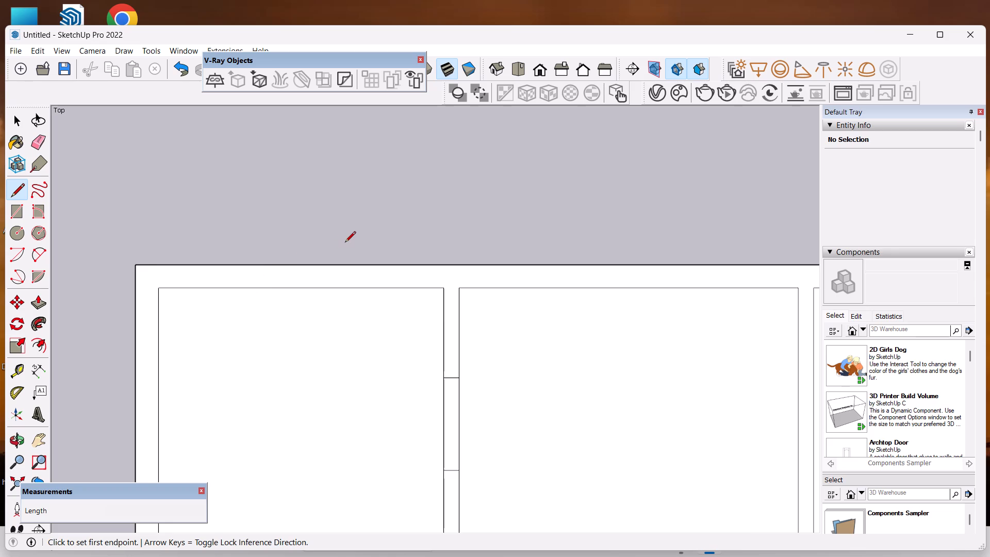
{"action": "scroll", "coordinate": [345, 243], "scroll_direction": "down", "scroll_amount": 6}
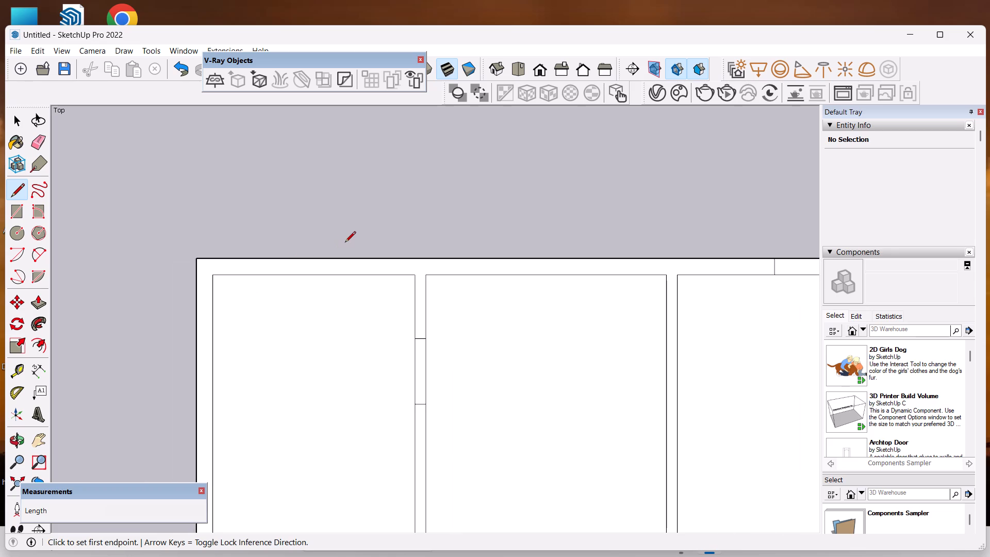
{"action": "scroll", "coordinate": [345, 243], "scroll_direction": "down", "scroll_amount": 3}
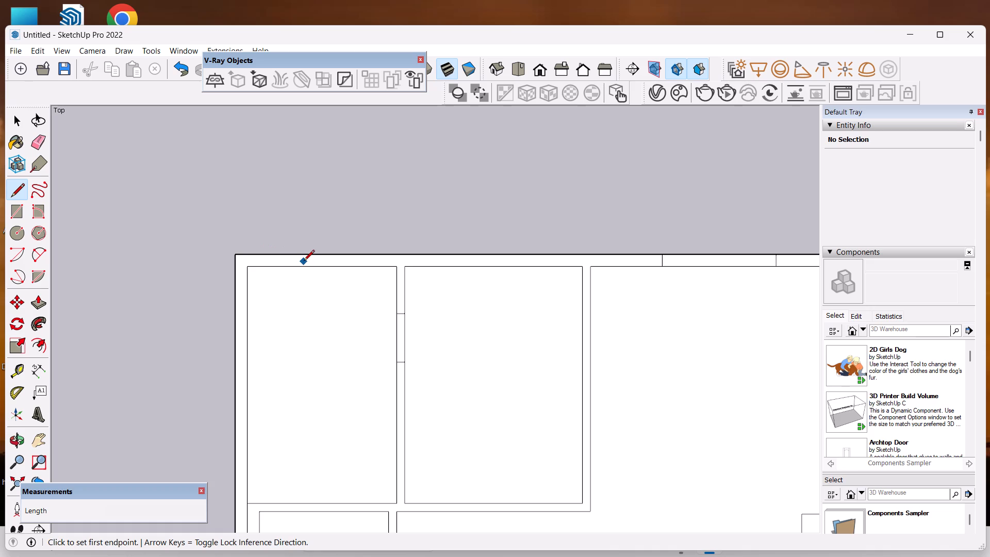
{"action": "scroll", "coordinate": [295, 253], "scroll_direction": "up", "scroll_amount": 4}
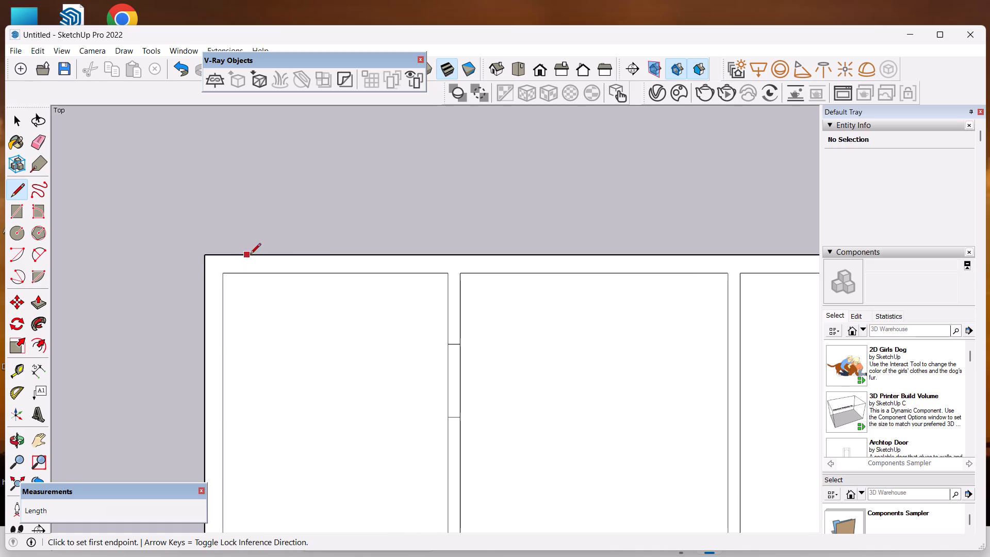
{"action": "left_click", "coordinate": [251, 255]}
{"action": "left_click", "coordinate": [253, 272]}
Draw a second line across the same outer wall, 3' to the right of the first, to bound the opening.
{"action": "left_click", "coordinate": [253, 272]}
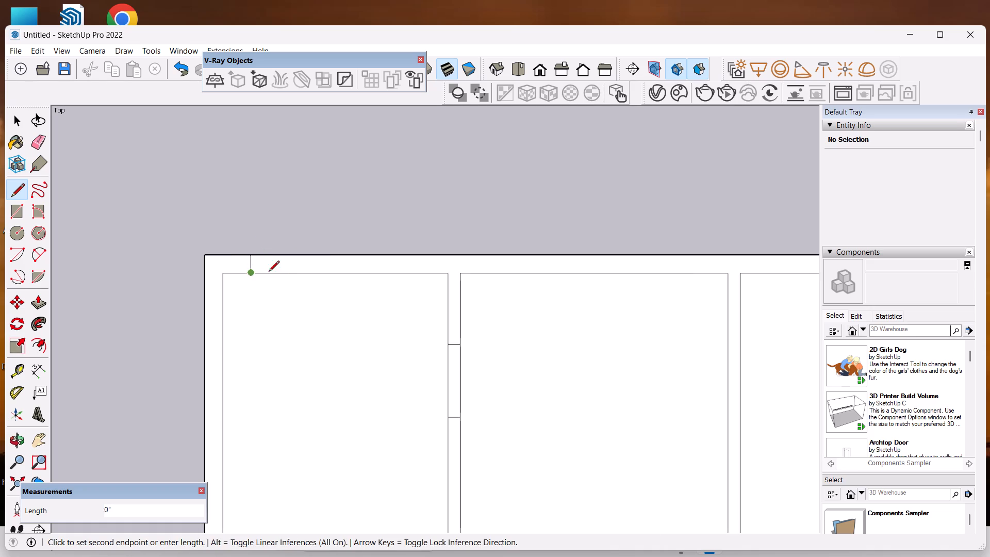
{"action": "left_click", "coordinate": [323, 276]}
{"action": "left_click", "coordinate": [321, 257]}
{"action": "key", "text": "space"}
{"action": "left_click", "coordinate": [15, 190]}
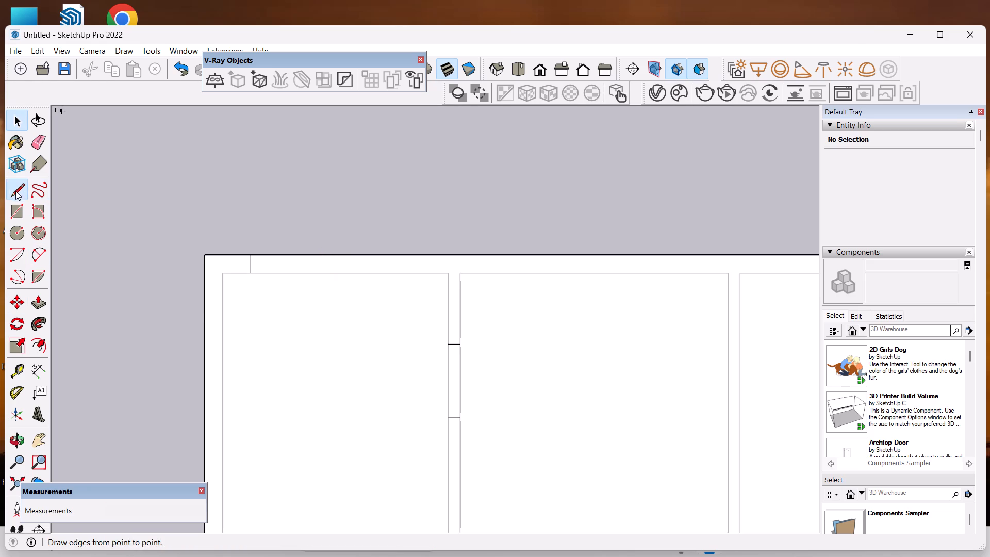
{"action": "left_click", "coordinate": [254, 274]}
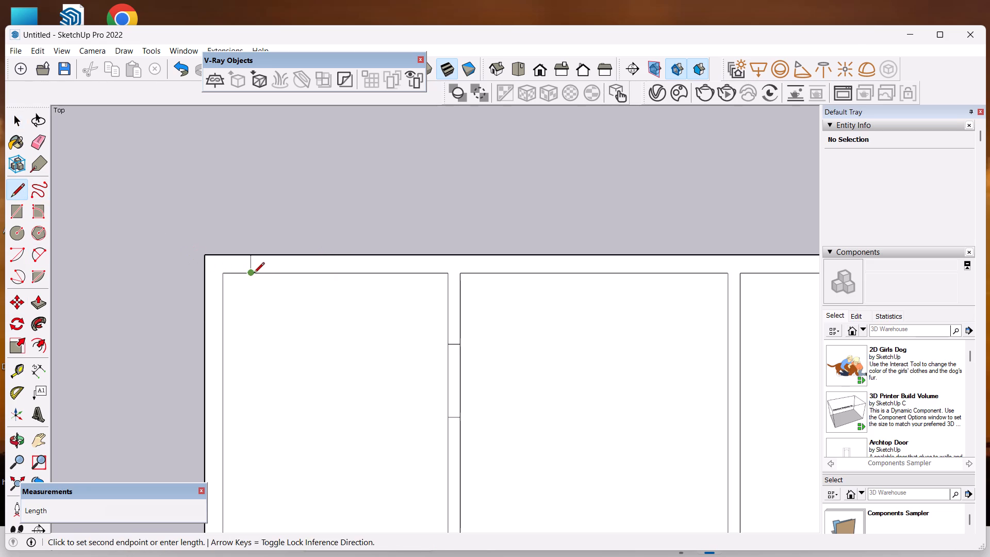
{"action": "left_click", "coordinate": [325, 272]}
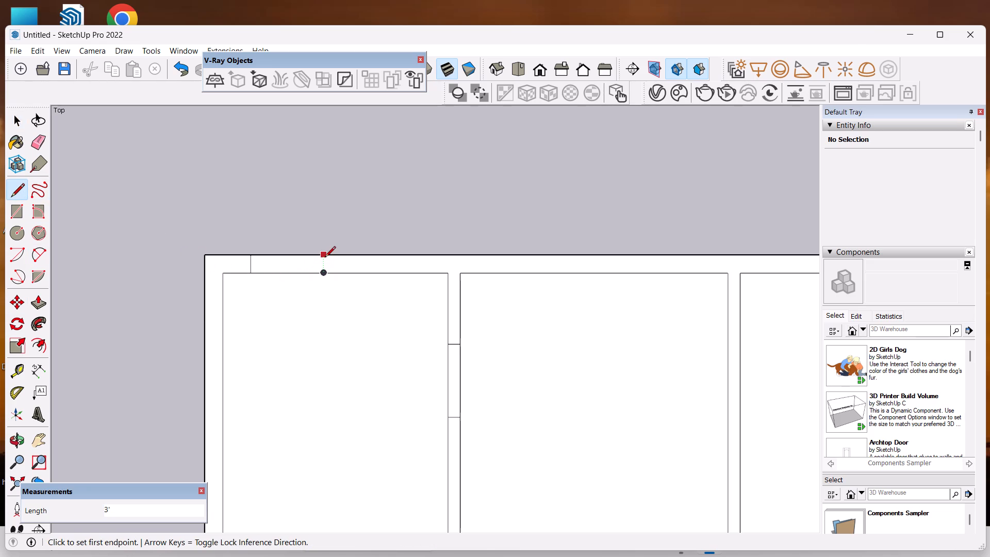
{"action": "left_click", "coordinate": [325, 256]}
{"action": "left_click", "coordinate": [324, 272]}
{"action": "key", "text": "space"}
Examine the whole floor plan, checking the marked openings in the outer and interior walls.
{"action": "scroll", "coordinate": [356, 208], "scroll_direction": "down", "scroll_amount": 2}
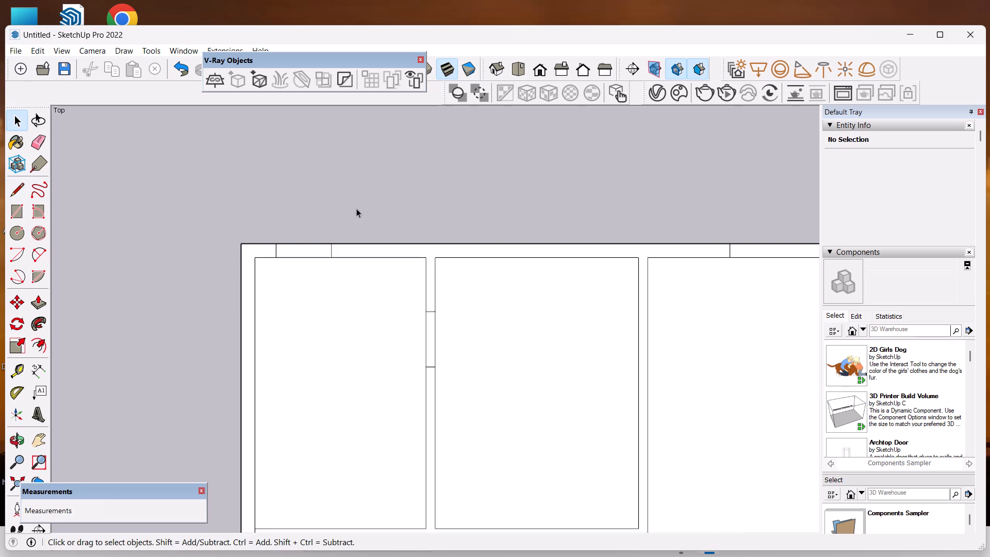
{"action": "scroll", "coordinate": [356, 208], "scroll_direction": "down", "scroll_amount": 14}
{"action": "scroll", "coordinate": [421, 245], "scroll_direction": "down", "scroll_amount": 8}
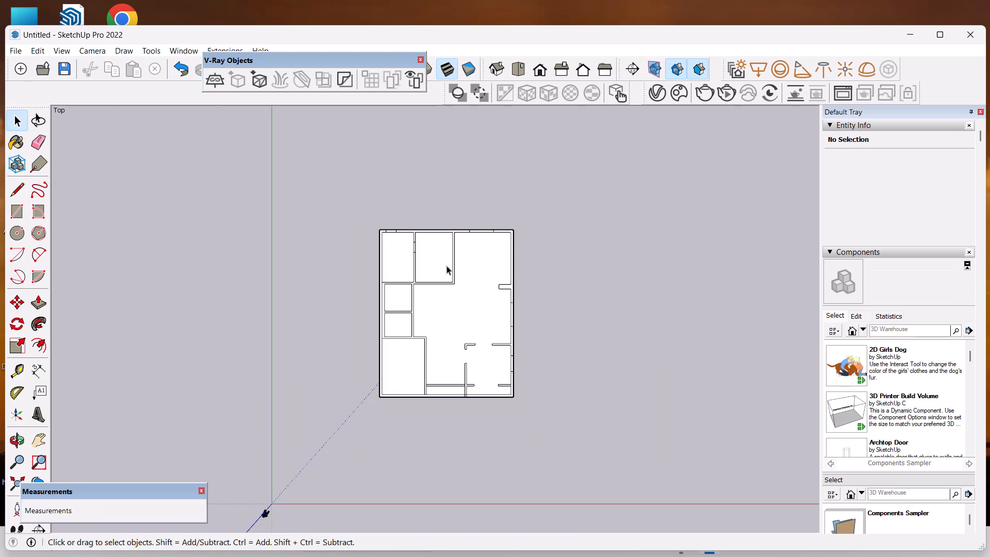
{"action": "scroll", "coordinate": [423, 348], "scroll_direction": "up", "scroll_amount": 4}
{"action": "scroll", "coordinate": [454, 278], "scroll_direction": "up", "scroll_amount": 5}
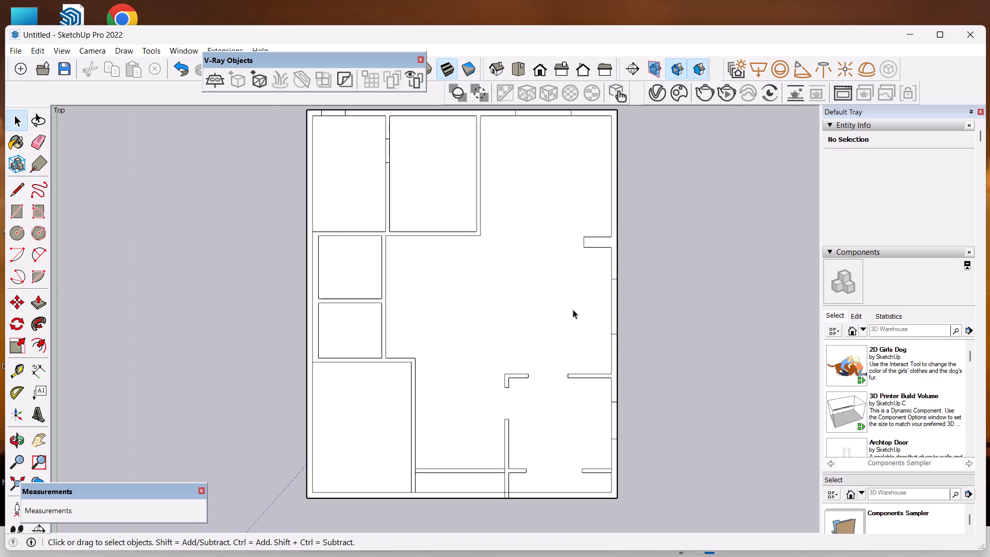
{"action": "scroll", "coordinate": [573, 309], "scroll_direction": "down", "scroll_amount": 4}
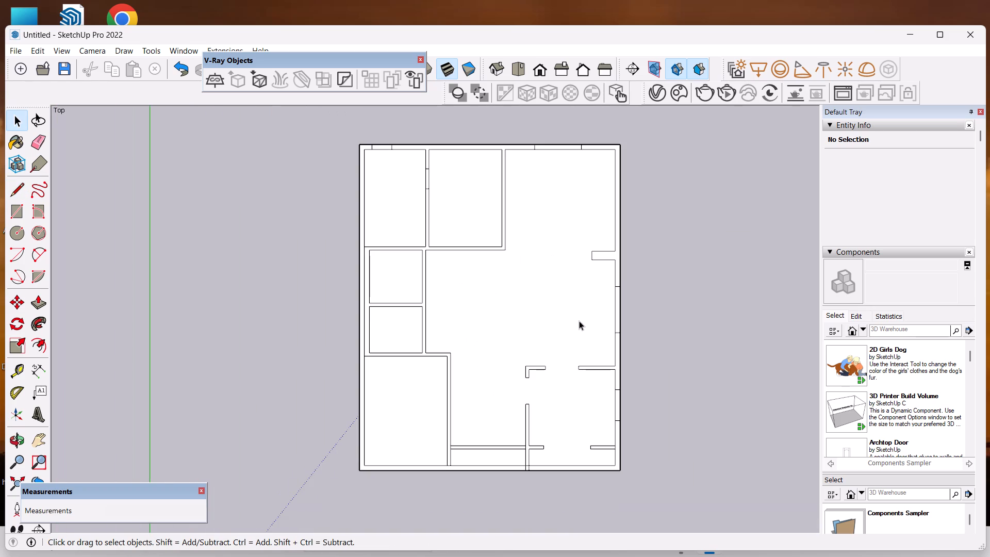
{"action": "scroll", "coordinate": [649, 305], "scroll_direction": "up", "scroll_amount": 5}
{"action": "scroll", "coordinate": [649, 305], "scroll_direction": "down", "scroll_amount": 2}
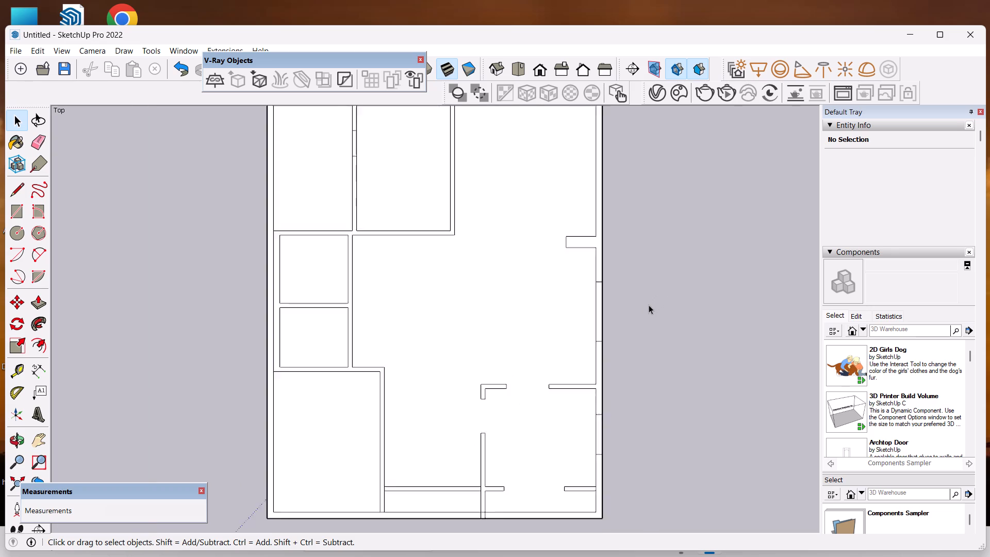
{"action": "scroll", "coordinate": [649, 305], "scroll_direction": "down", "scroll_amount": 3}
{"action": "scroll", "coordinate": [602, 379], "scroll_direction": "down", "scroll_amount": 4}
{"action": "scroll", "coordinate": [625, 460], "scroll_direction": "up", "scroll_amount": 5}
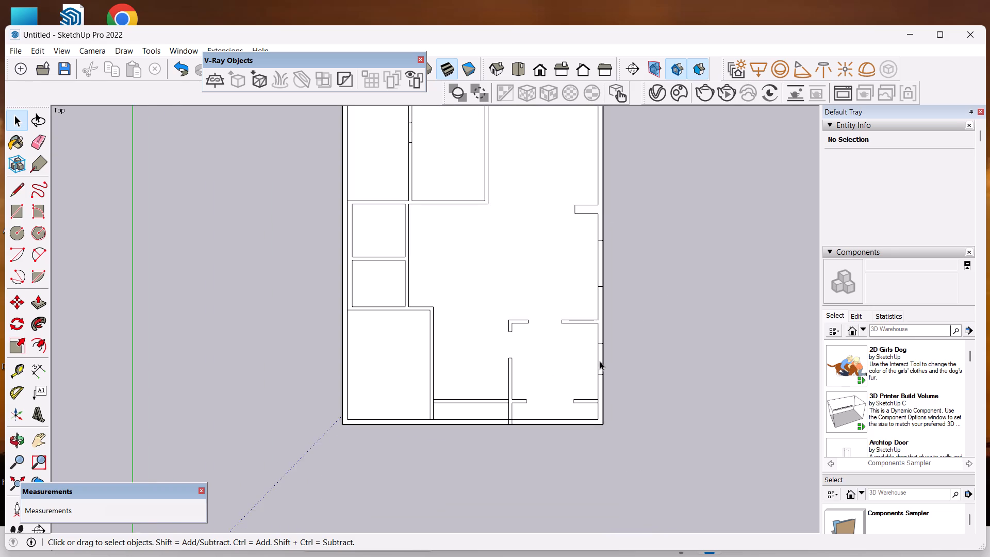
{"action": "scroll", "coordinate": [598, 357], "scroll_direction": "up", "scroll_amount": 9}
{"action": "scroll", "coordinate": [605, 353], "scroll_direction": "down", "scroll_amount": 8}
{"action": "scroll", "coordinate": [586, 309], "scroll_direction": "down", "scroll_amount": 6}
{"action": "scroll", "coordinate": [632, 179], "scroll_direction": "up", "scroll_amount": 6}
{"action": "scroll", "coordinate": [630, 180], "scroll_direction": "down", "scroll_amount": 3}
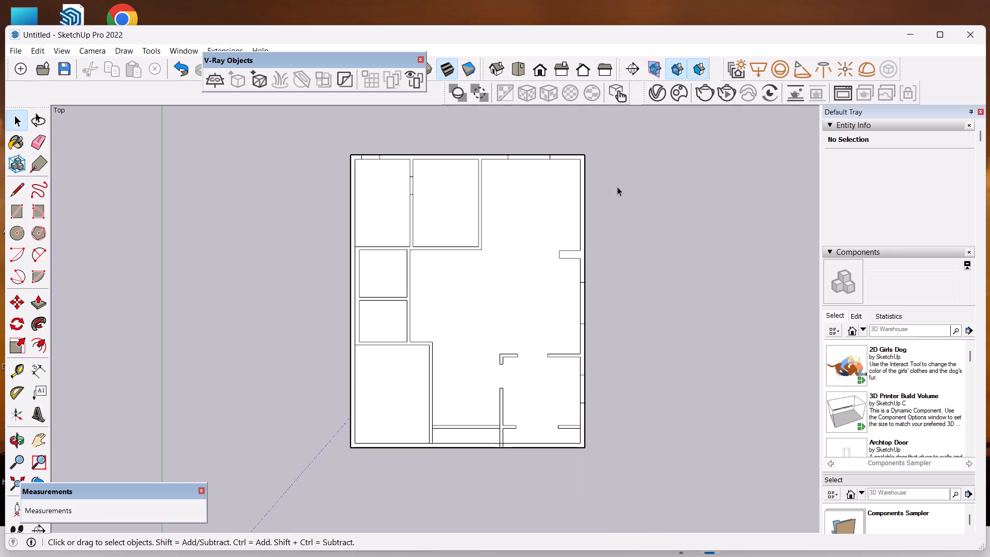
Erase the inner line across the upper-left room's top-wall opening and both wall lines across the opening between the two upper-left rooms.
{"action": "left_click", "coordinate": [41, 144]}
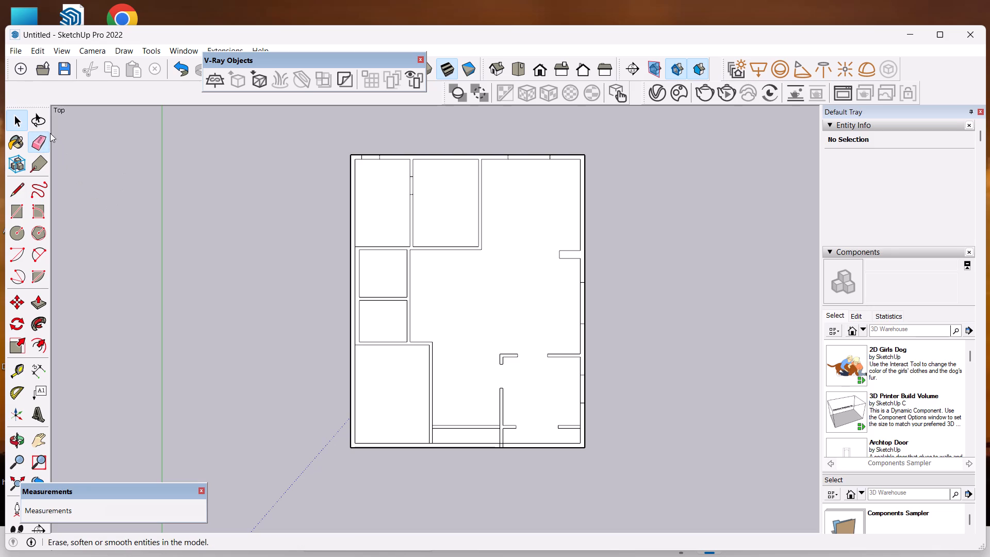
{"action": "scroll", "coordinate": [342, 138], "scroll_direction": "up", "scroll_amount": 7}
{"action": "scroll", "coordinate": [389, 181], "scroll_direction": "up", "scroll_amount": 8}
{"action": "left_click_drag", "start_coordinate": [393, 148], "coordinate": [392, 163]}
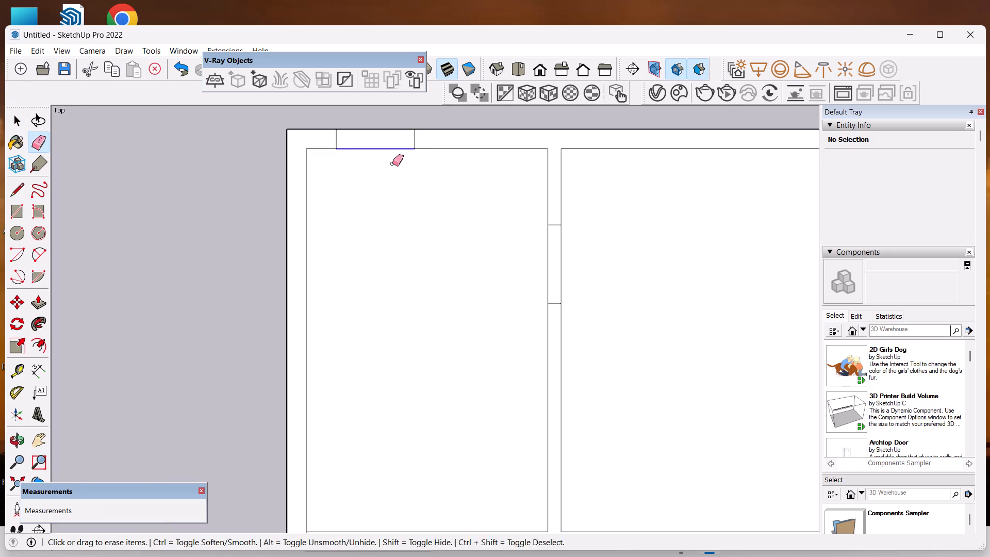
{"action": "left_click_drag", "start_coordinate": [392, 163], "coordinate": [392, 164]}
{"action": "left_click_drag", "start_coordinate": [588, 261], "coordinate": [475, 267]}
Erase the inner wall line across the marked opening in the top outer wall of the large upper-right space.
{"action": "scroll", "coordinate": [525, 270], "scroll_direction": "down", "scroll_amount": 7}
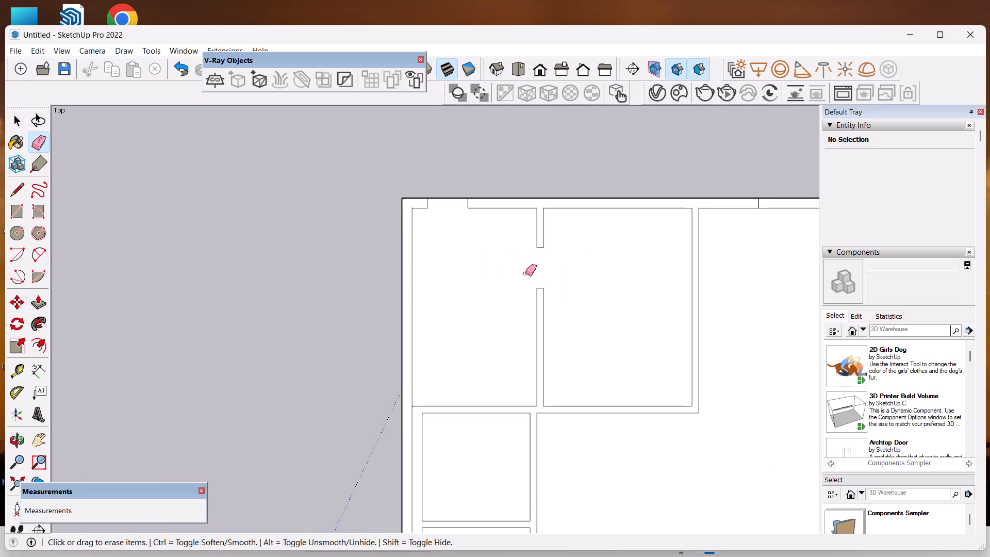
{"action": "scroll", "coordinate": [525, 273], "scroll_direction": "down", "scroll_amount": 19}
{"action": "scroll", "coordinate": [523, 268], "scroll_direction": "down", "scroll_amount": 6}
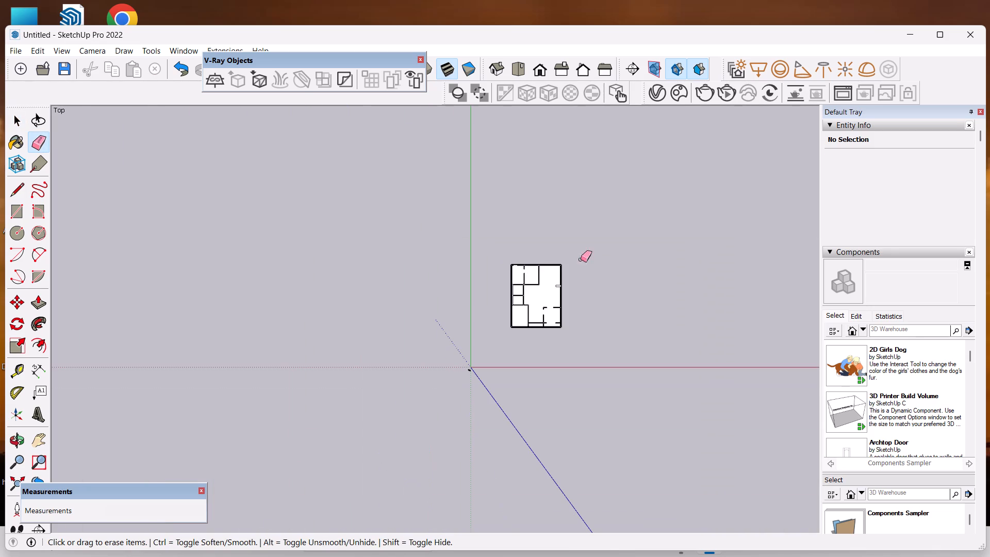
{"action": "scroll", "coordinate": [578, 348], "scroll_direction": "down", "scroll_amount": 1}
{"action": "scroll", "coordinate": [551, 251], "scroll_direction": "up", "scroll_amount": 8}
{"action": "scroll", "coordinate": [550, 302], "scroll_direction": "up", "scroll_amount": 6}
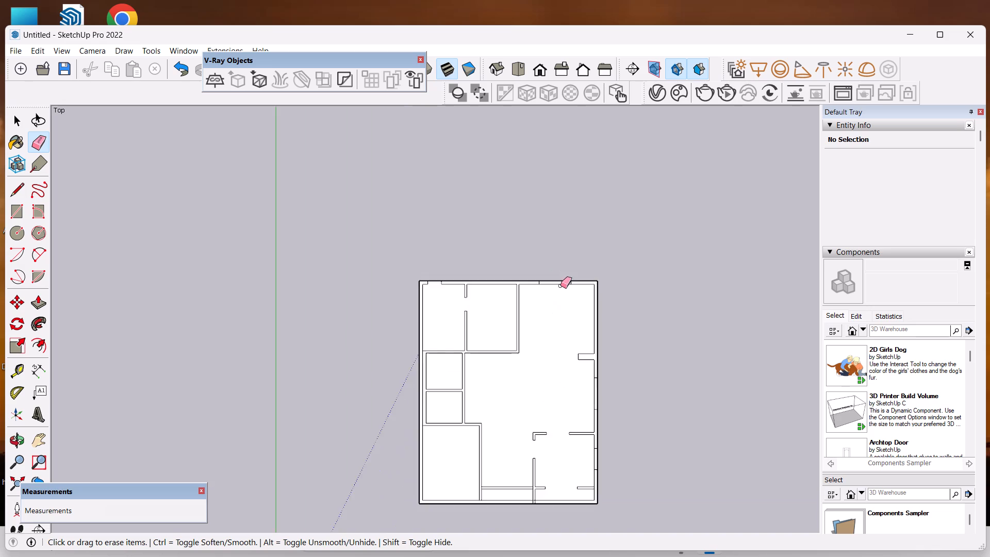
{"action": "scroll", "coordinate": [560, 286], "scroll_direction": "up", "scroll_amount": 13}
{"action": "left_click_drag", "start_coordinate": [557, 277], "coordinate": [557, 292]}
Erase the inner wall line across both marked openings in the right outer wall.
{"action": "scroll", "coordinate": [571, 190], "scroll_direction": "down", "scroll_amount": 4}
{"action": "scroll", "coordinate": [610, 225], "scroll_direction": "down", "scroll_amount": 3}
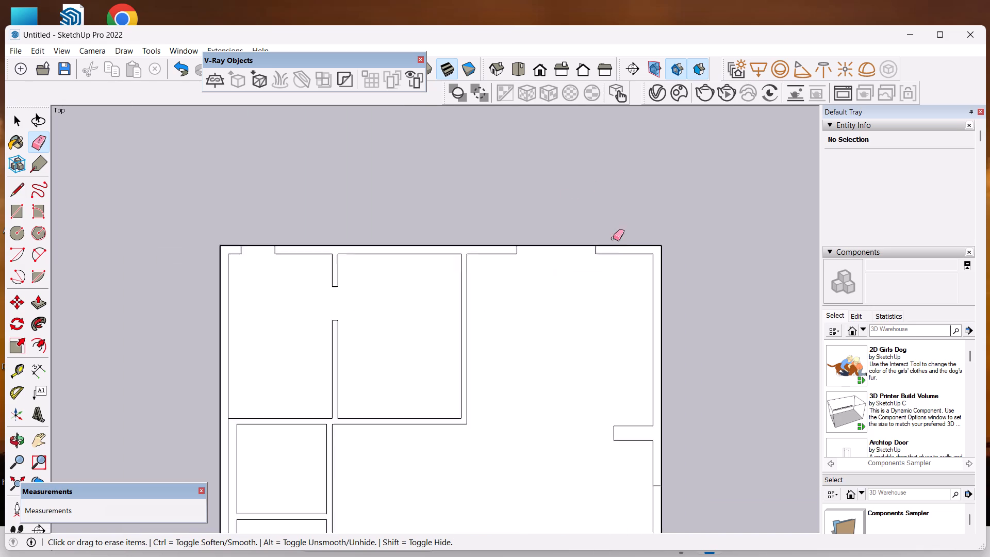
{"action": "scroll", "coordinate": [613, 238], "scroll_direction": "down", "scroll_amount": 3}
{"action": "scroll", "coordinate": [678, 437], "scroll_direction": "down", "scroll_amount": 2}
{"action": "scroll", "coordinate": [666, 462], "scroll_direction": "up", "scroll_amount": 14}
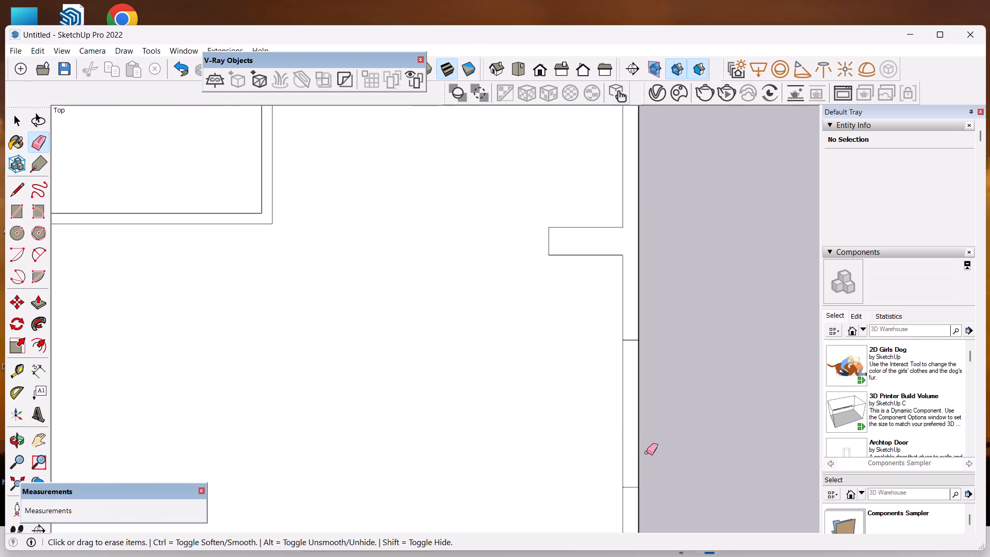
{"action": "left_click_drag", "start_coordinate": [627, 424], "coordinate": [613, 429]}
{"action": "scroll", "coordinate": [695, 199], "scroll_direction": "down", "scroll_amount": 6}
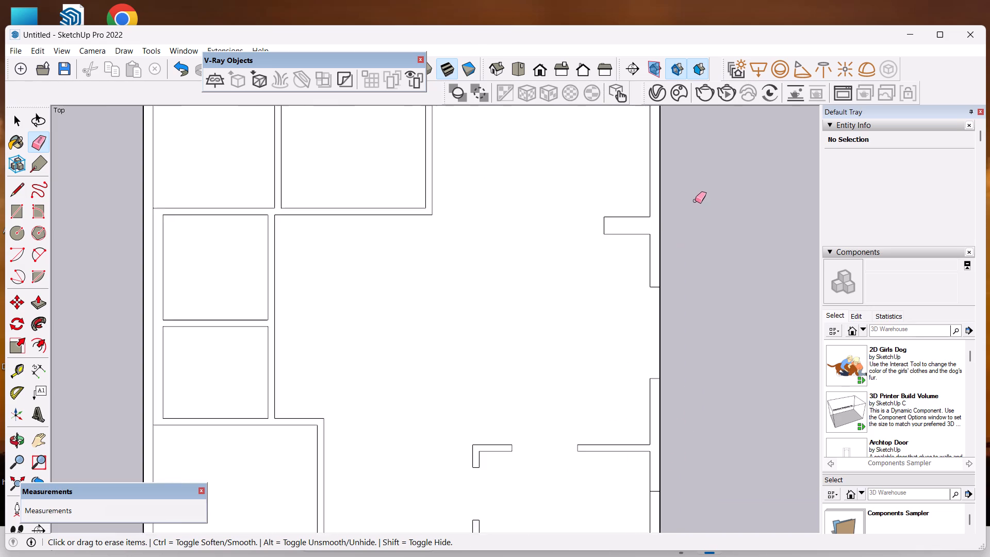
{"action": "scroll", "coordinate": [695, 201], "scroll_direction": "down", "scroll_amount": 6}
{"action": "scroll", "coordinate": [714, 292], "scroll_direction": "down", "scroll_amount": 1}
{"action": "scroll", "coordinate": [667, 447], "scroll_direction": "up", "scroll_amount": 7}
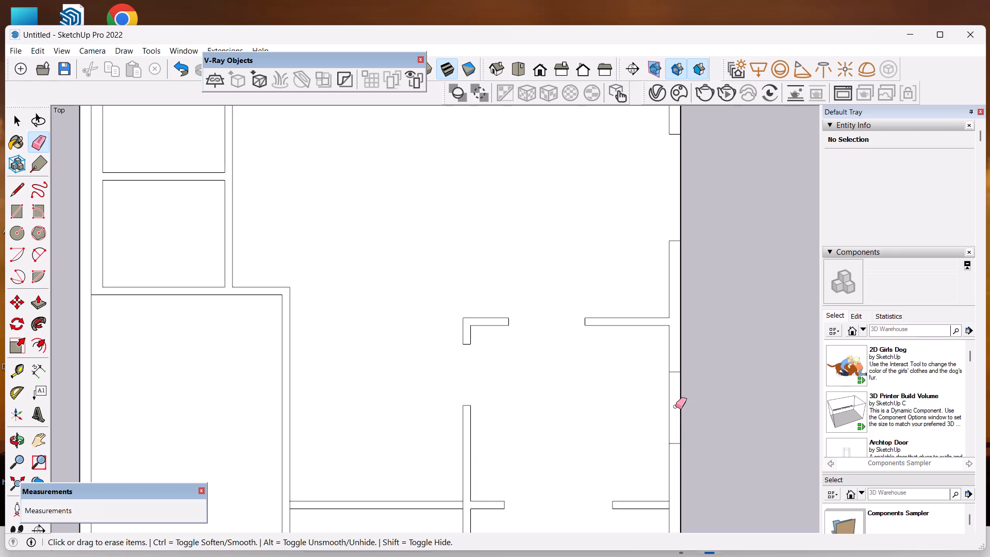
{"action": "left_click_drag", "start_coordinate": [674, 410], "coordinate": [660, 414]}
Erase the line separating the short lower-right interior wall from the right outer wall so the two merge.
{"action": "scroll", "coordinate": [702, 267], "scroll_direction": "down", "scroll_amount": 8}
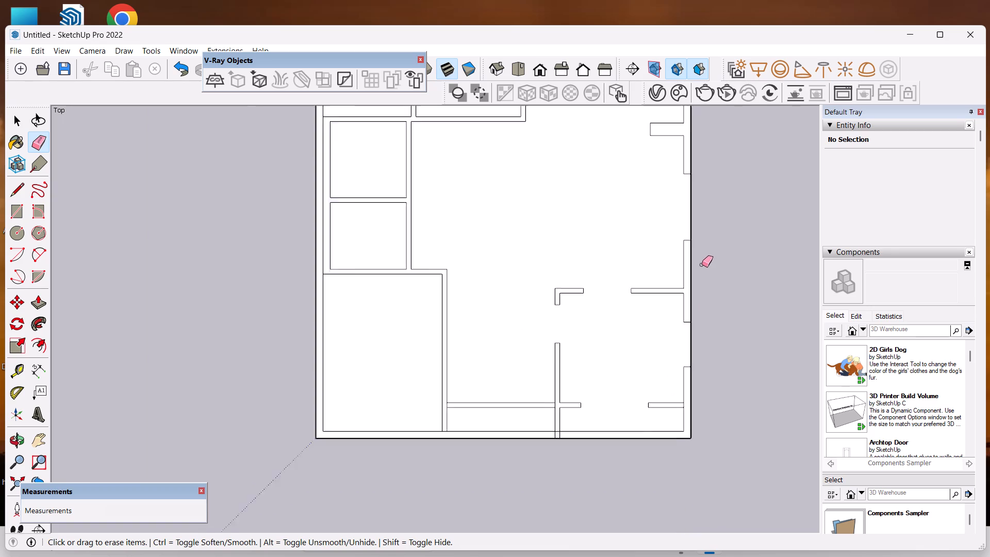
{"action": "scroll", "coordinate": [702, 265], "scroll_direction": "down", "scroll_amount": 1}
{"action": "scroll", "coordinate": [692, 400], "scroll_direction": "up", "scroll_amount": 10}
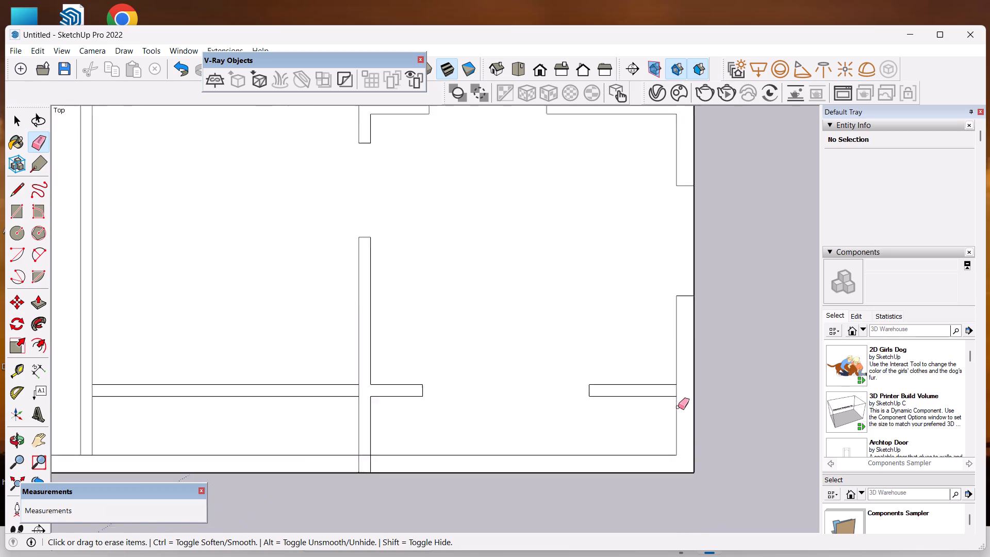
{"action": "scroll", "coordinate": [678, 407], "scroll_direction": "up", "scroll_amount": 10}
{"action": "left_click_drag", "start_coordinate": [686, 381], "coordinate": [682, 384]}
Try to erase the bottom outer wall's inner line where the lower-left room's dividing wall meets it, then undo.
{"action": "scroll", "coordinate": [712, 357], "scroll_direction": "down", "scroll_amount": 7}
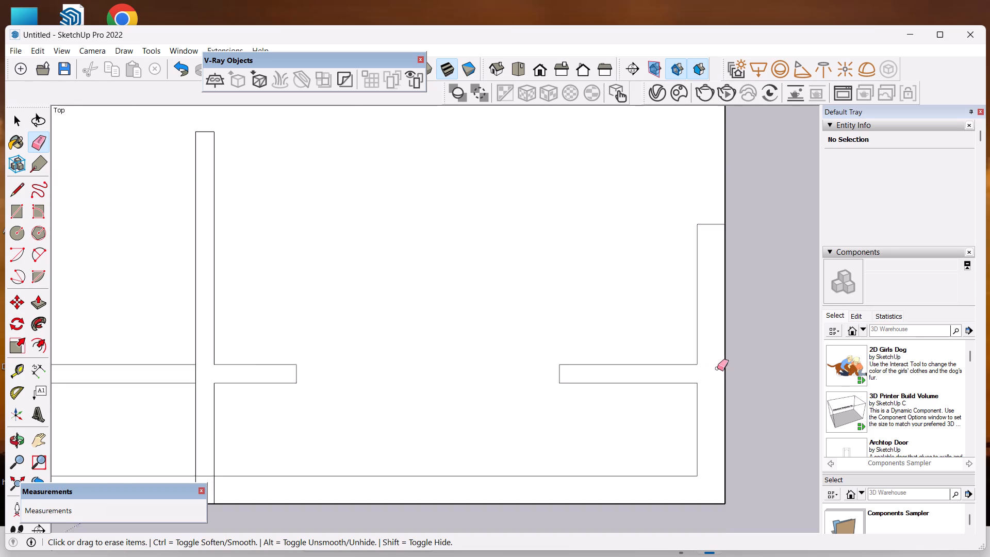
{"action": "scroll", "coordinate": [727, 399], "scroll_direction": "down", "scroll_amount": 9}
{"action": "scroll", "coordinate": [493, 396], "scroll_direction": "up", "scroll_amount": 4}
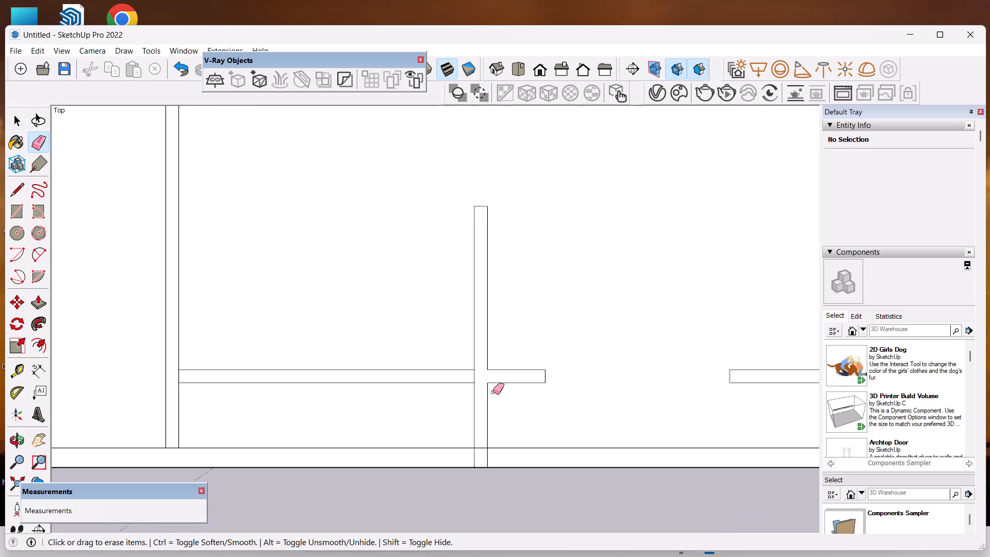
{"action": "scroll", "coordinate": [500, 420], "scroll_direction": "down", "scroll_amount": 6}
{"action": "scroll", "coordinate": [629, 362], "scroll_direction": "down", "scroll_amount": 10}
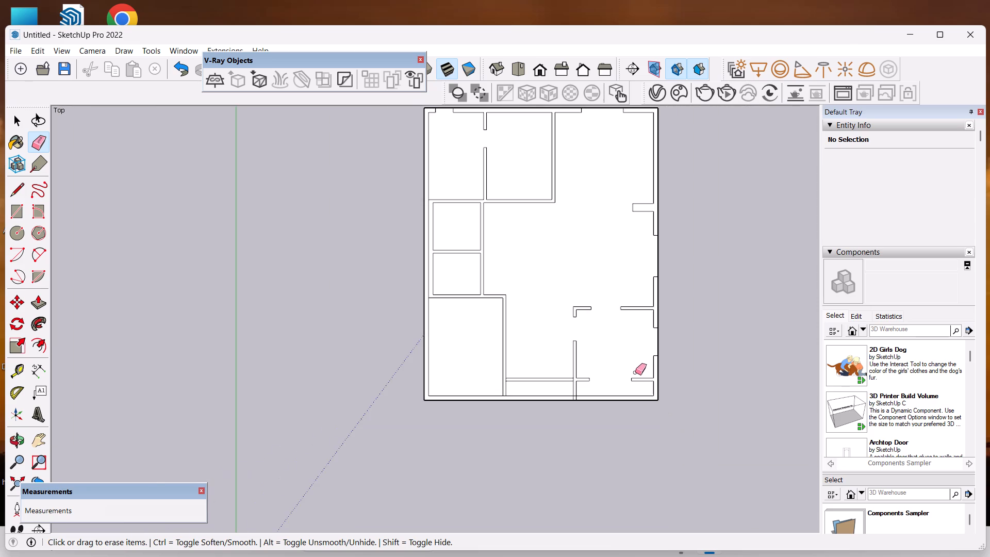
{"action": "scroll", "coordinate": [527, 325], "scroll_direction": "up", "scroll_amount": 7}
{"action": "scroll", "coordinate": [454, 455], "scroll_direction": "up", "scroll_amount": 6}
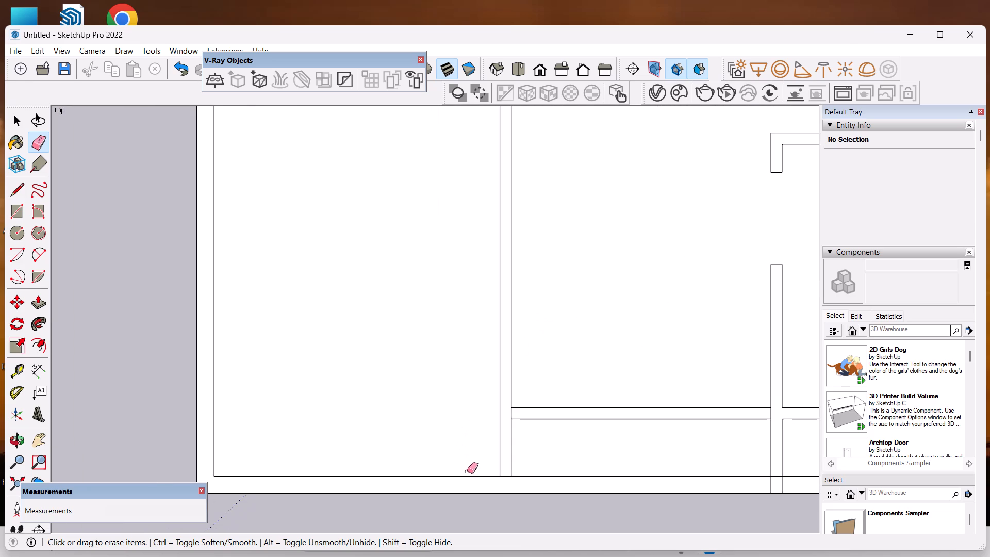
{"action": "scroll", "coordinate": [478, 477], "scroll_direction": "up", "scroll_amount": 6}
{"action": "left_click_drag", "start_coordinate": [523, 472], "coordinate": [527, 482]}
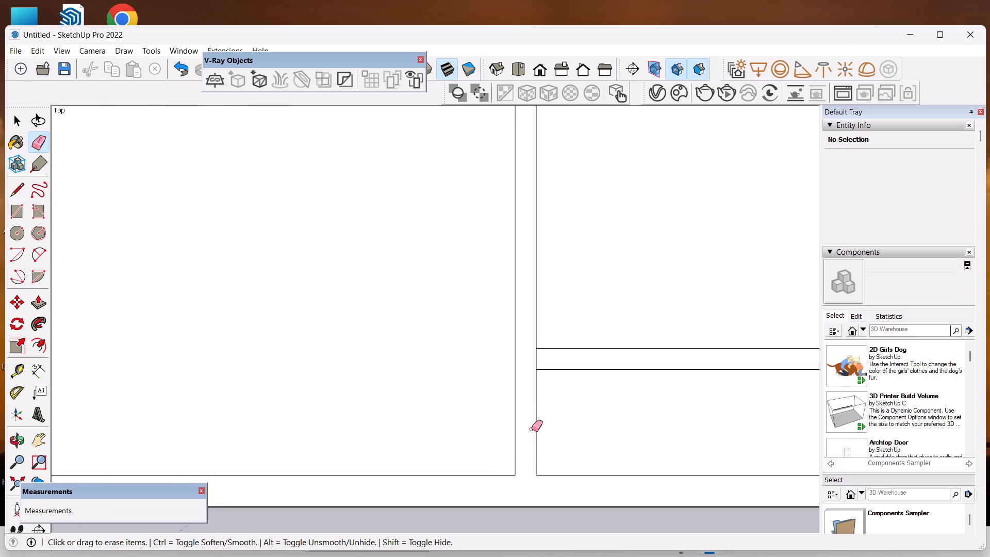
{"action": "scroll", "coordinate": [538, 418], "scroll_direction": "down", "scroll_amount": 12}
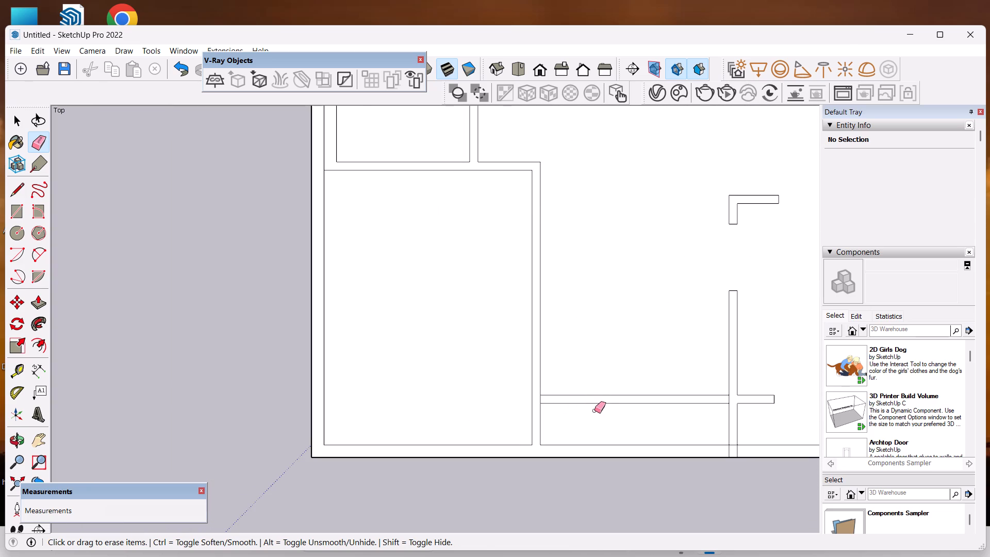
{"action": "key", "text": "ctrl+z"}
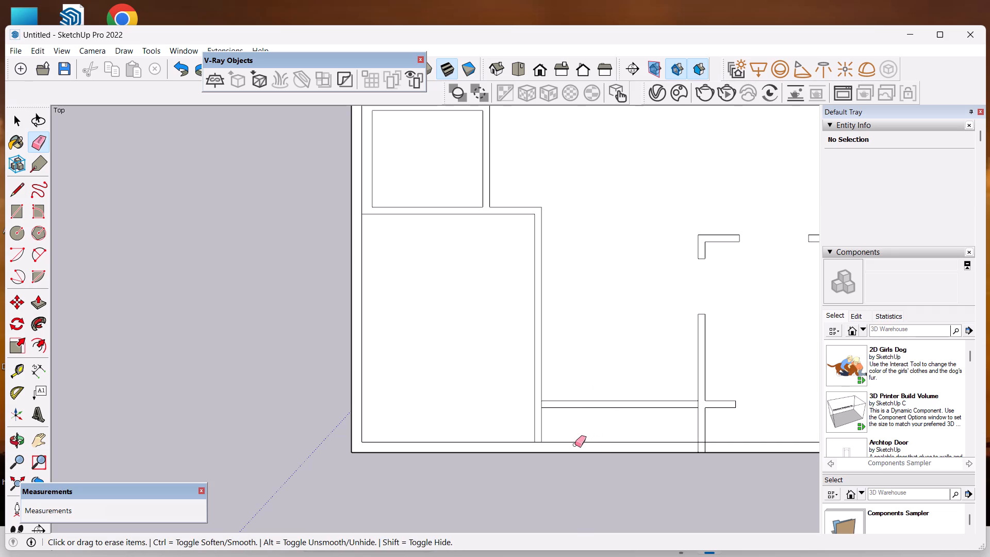
Draw three 9" lines across the bottom outer wall: from both edges of the lower-left room's dividing wall and from that room's outer inside corner.
{"action": "left_click", "coordinate": [24, 181]}
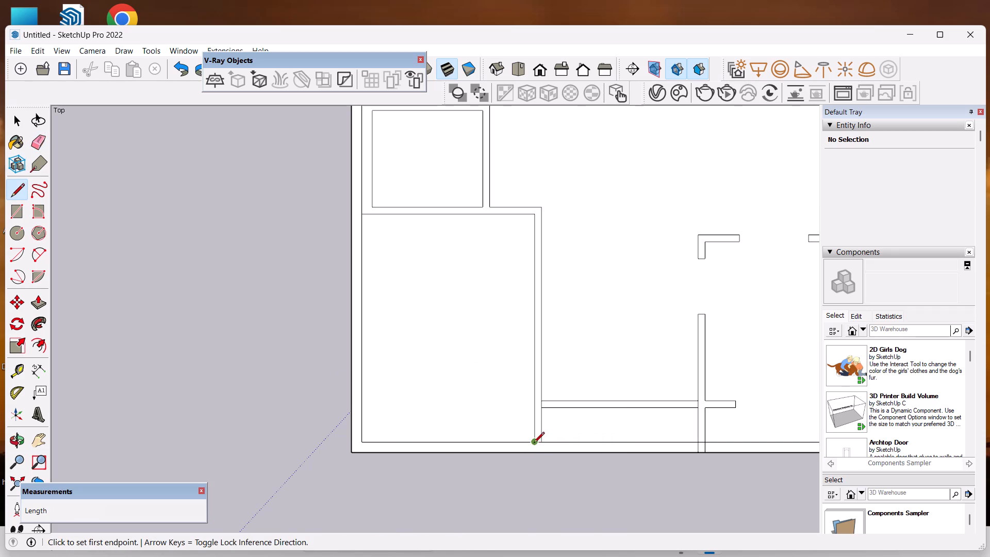
{"action": "left_click", "coordinate": [535, 444]}
{"action": "left_click", "coordinate": [534, 452]}
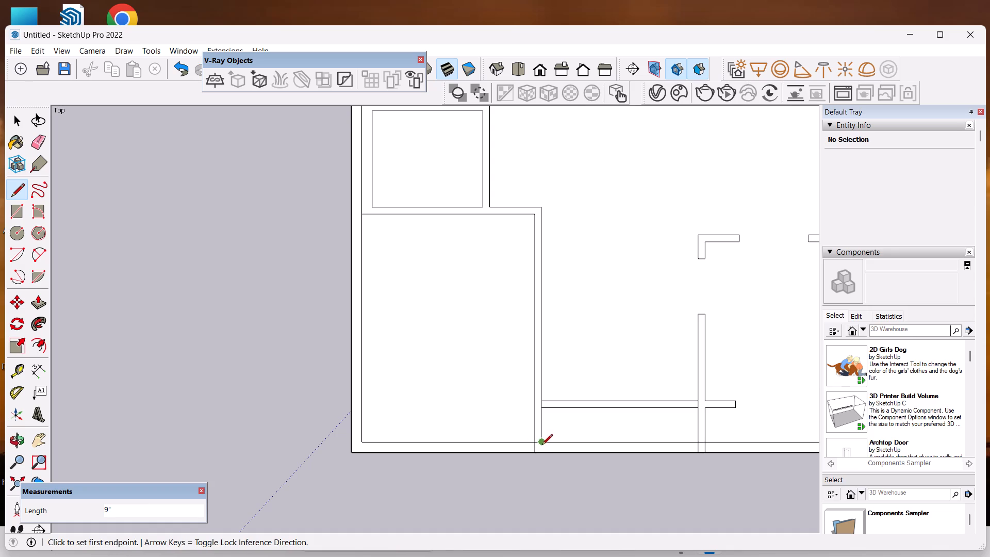
{"action": "left_click", "coordinate": [542, 446]}
{"action": "left_click", "coordinate": [543, 452]}
{"action": "left_click", "coordinate": [365, 441]}
{"action": "left_click", "coordinate": [364, 450]}
{"action": "key", "text": "space"}
Examine the whole floor plan for wall junctions and openings, in plan and in perspective.
{"action": "scroll", "coordinate": [388, 436], "scroll_direction": "down", "scroll_amount": 4}
{"action": "scroll", "coordinate": [425, 416], "scroll_direction": "up", "scroll_amount": 1}
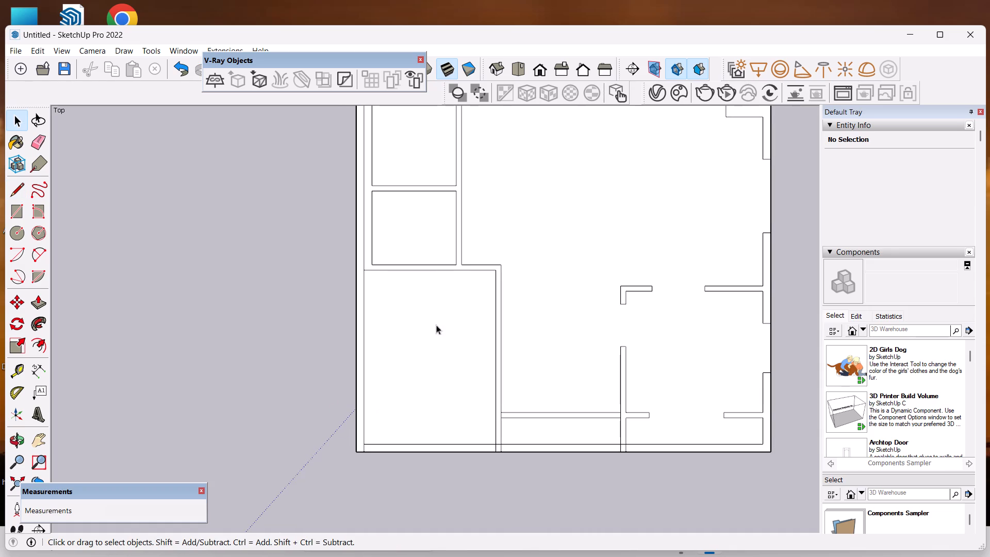
{"action": "scroll", "coordinate": [422, 352], "scroll_direction": "down", "scroll_amount": 3}
{"action": "scroll", "coordinate": [478, 335], "scroll_direction": "down", "scroll_amount": 5}
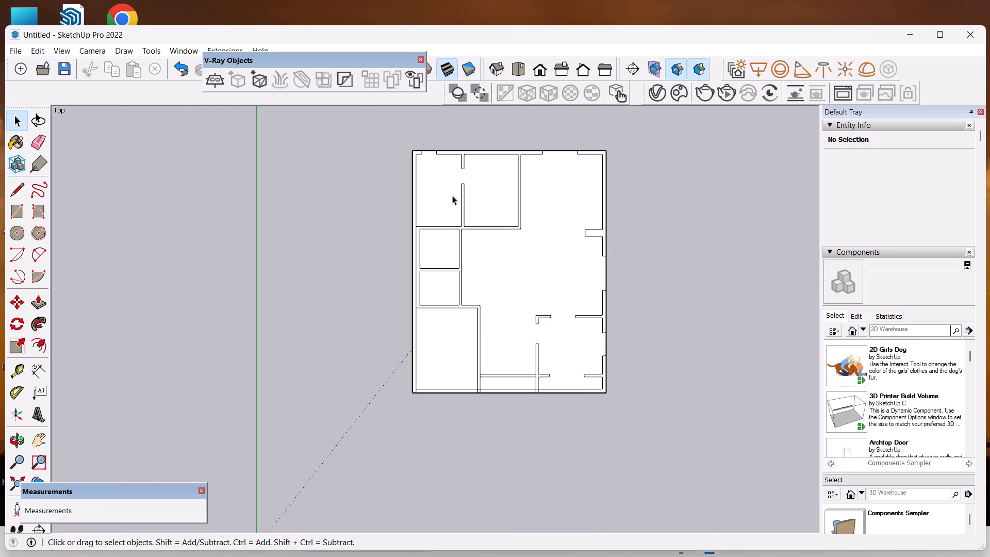
{"action": "scroll", "coordinate": [451, 190], "scroll_direction": "up", "scroll_amount": 8}
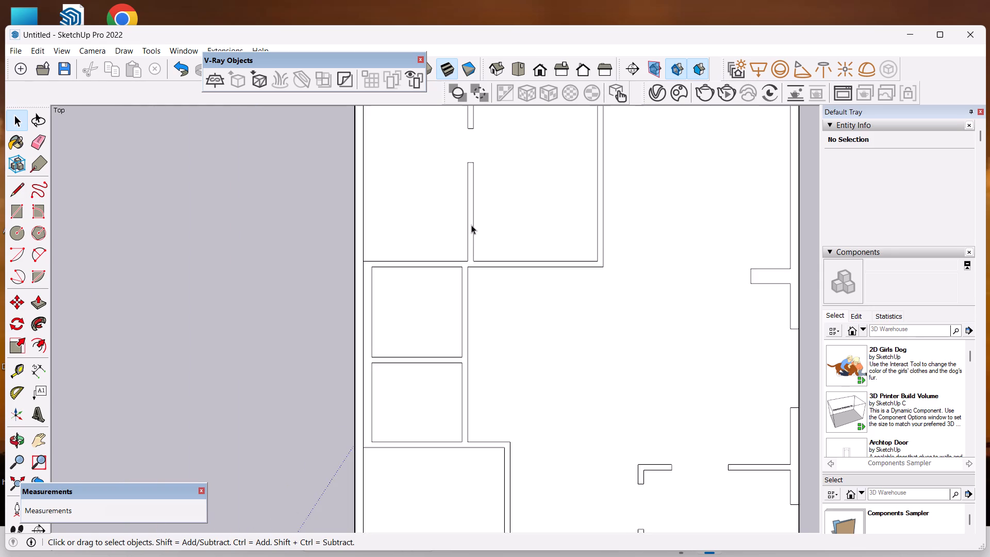
{"action": "scroll", "coordinate": [471, 225], "scroll_direction": "up", "scroll_amount": 1}
{"action": "scroll", "coordinate": [471, 225], "scroll_direction": "down", "scroll_amount": 5}
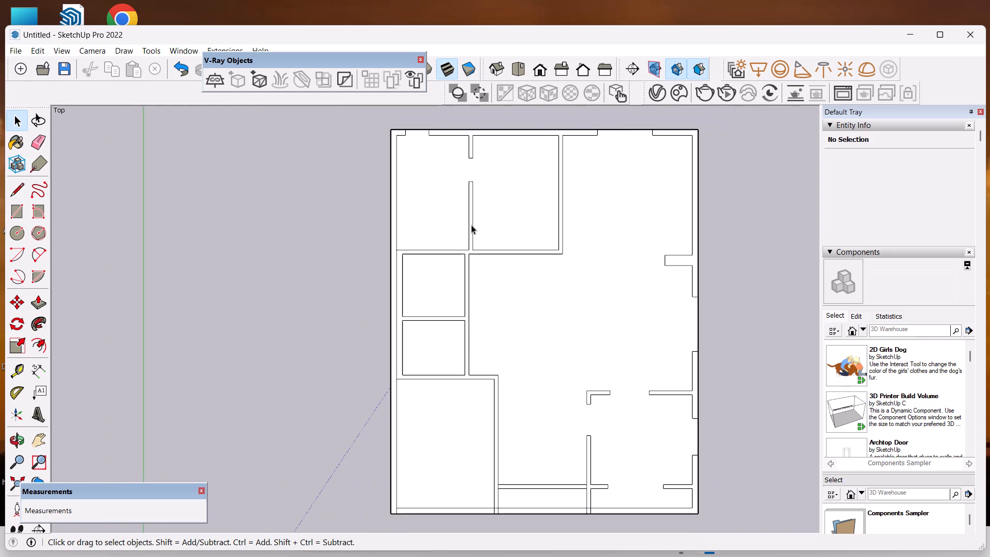
{"action": "scroll", "coordinate": [504, 110], "scroll_direction": "up", "scroll_amount": 3}
{"action": "scroll", "coordinate": [508, 201], "scroll_direction": "down", "scroll_amount": 5}
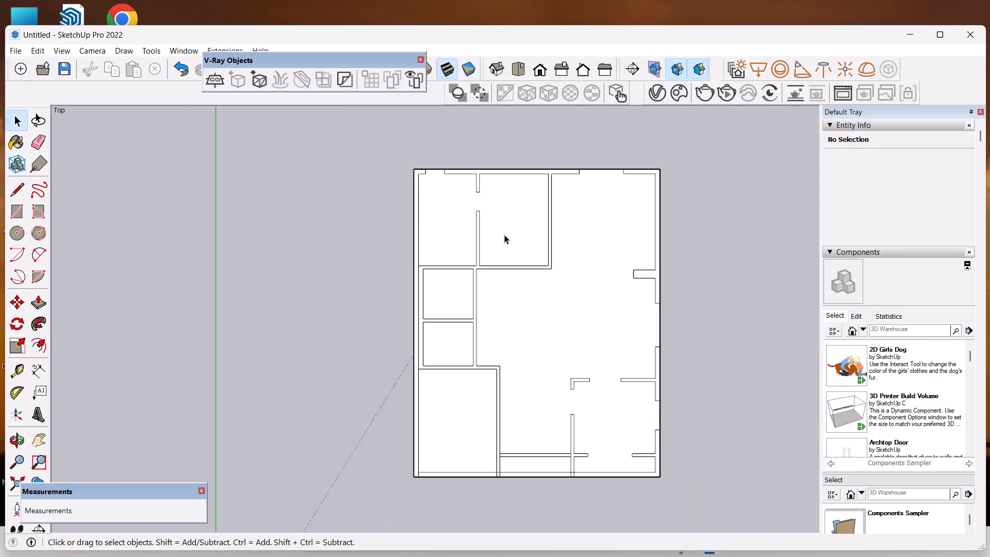
{"action": "scroll", "coordinate": [519, 345], "scroll_direction": "up", "scroll_amount": 2}
{"action": "scroll", "coordinate": [515, 337], "scroll_direction": "down", "scroll_amount": 5}
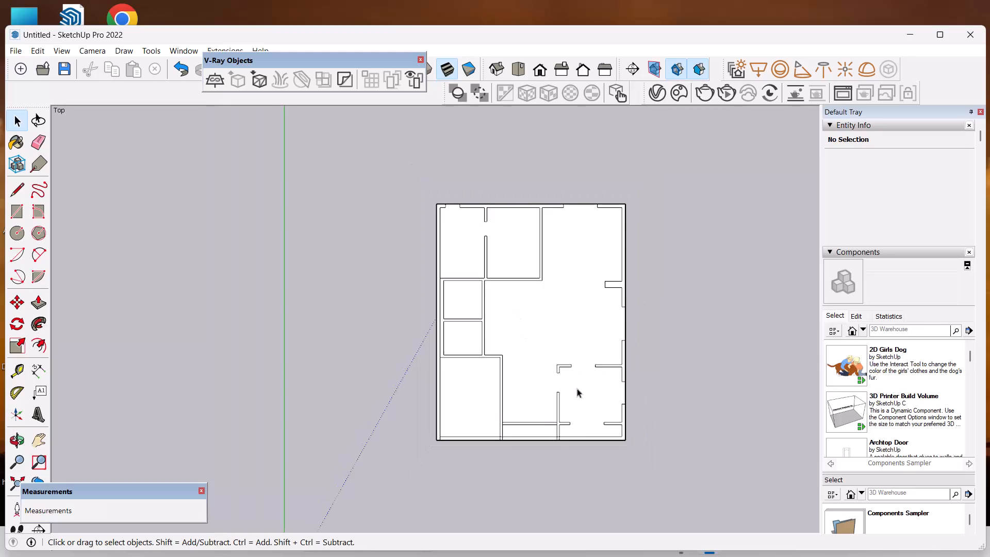
{"action": "middle_click_drag", "start_coordinate": [573, 475], "coordinate": [587, 111]}
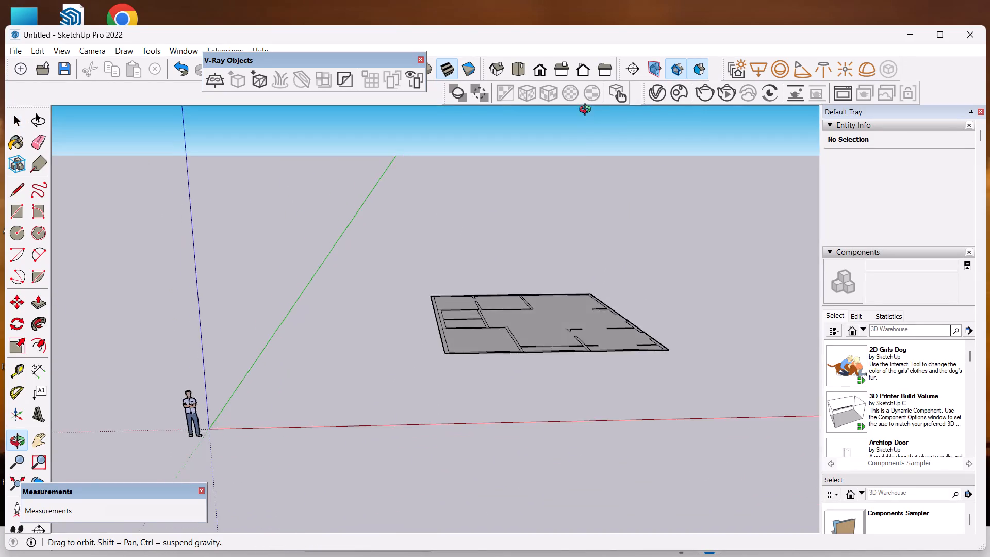
{"action": "middle_click_drag", "start_coordinate": [587, 111], "coordinate": [575, 402]}
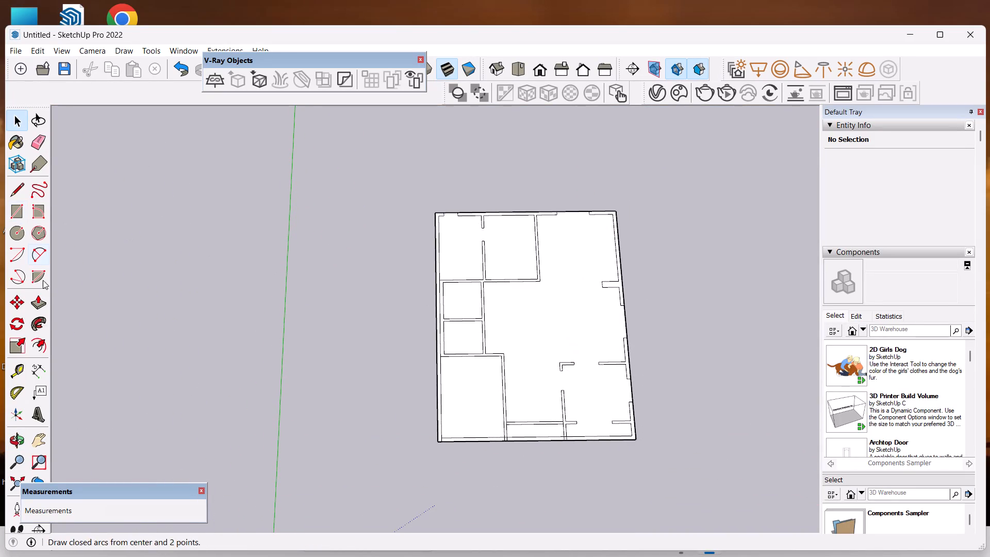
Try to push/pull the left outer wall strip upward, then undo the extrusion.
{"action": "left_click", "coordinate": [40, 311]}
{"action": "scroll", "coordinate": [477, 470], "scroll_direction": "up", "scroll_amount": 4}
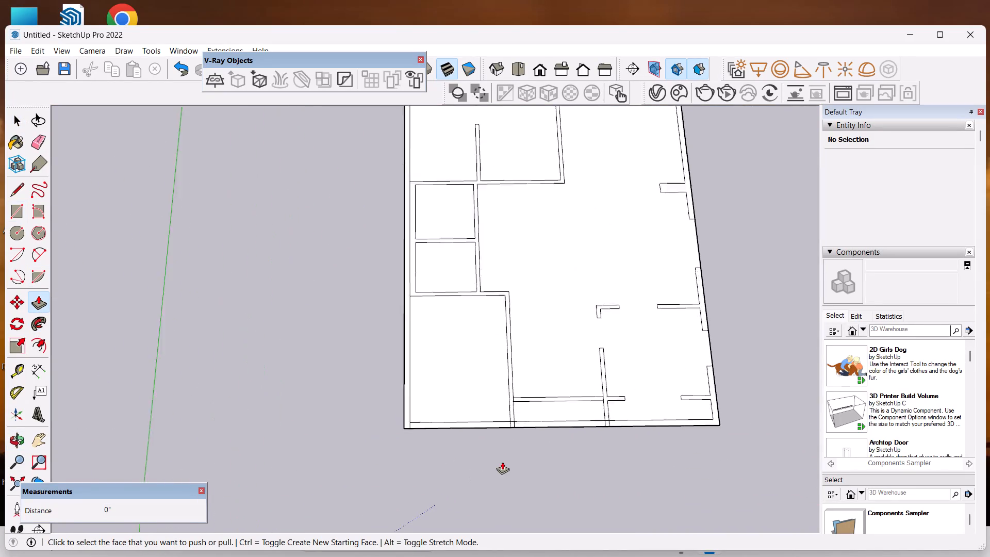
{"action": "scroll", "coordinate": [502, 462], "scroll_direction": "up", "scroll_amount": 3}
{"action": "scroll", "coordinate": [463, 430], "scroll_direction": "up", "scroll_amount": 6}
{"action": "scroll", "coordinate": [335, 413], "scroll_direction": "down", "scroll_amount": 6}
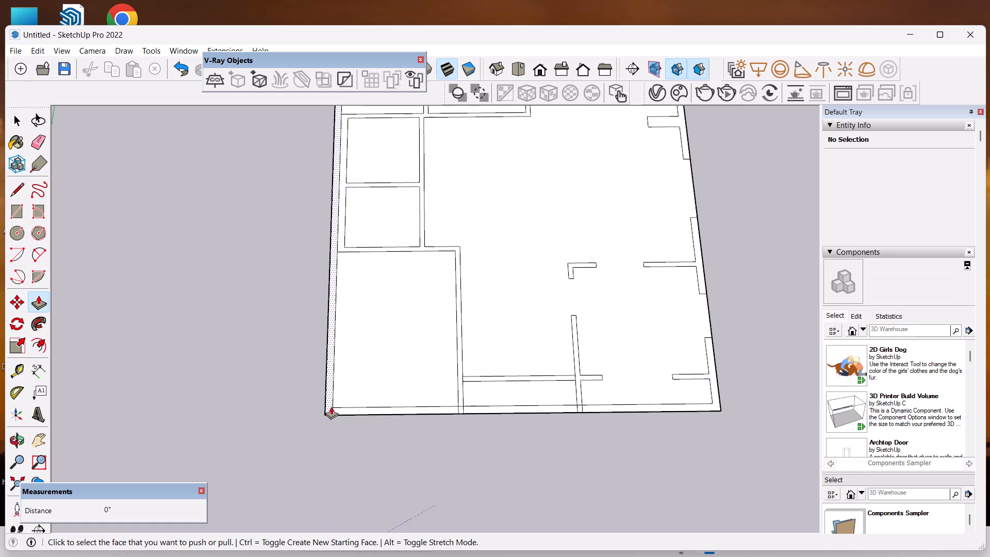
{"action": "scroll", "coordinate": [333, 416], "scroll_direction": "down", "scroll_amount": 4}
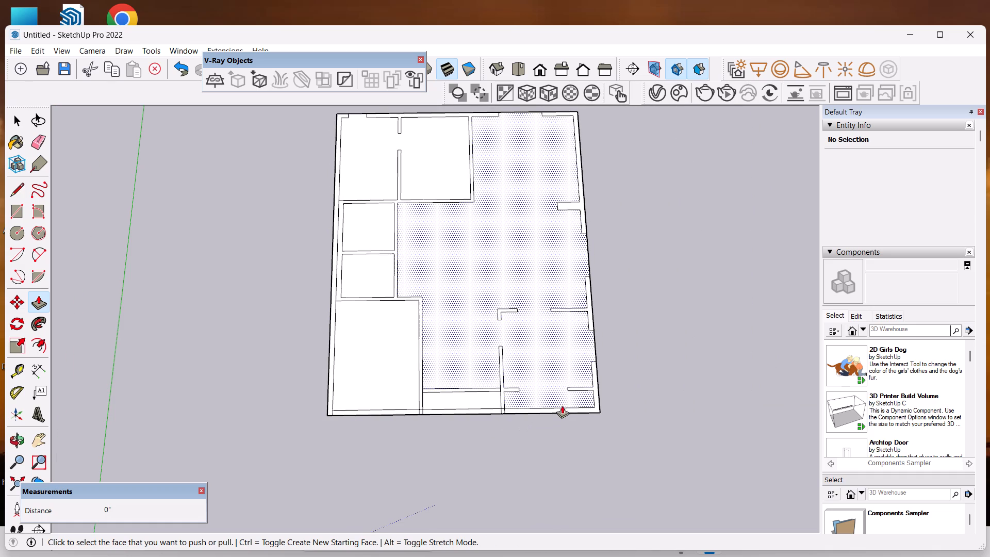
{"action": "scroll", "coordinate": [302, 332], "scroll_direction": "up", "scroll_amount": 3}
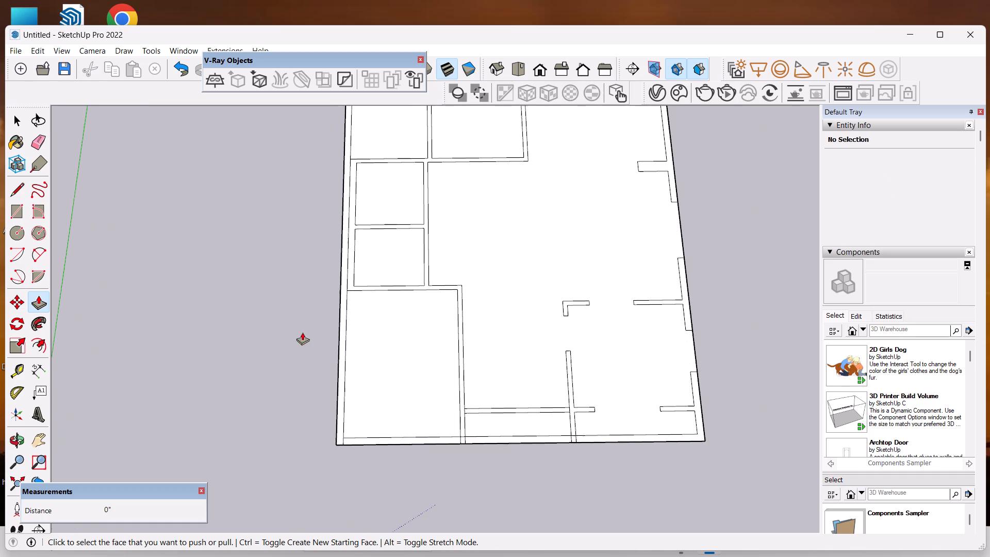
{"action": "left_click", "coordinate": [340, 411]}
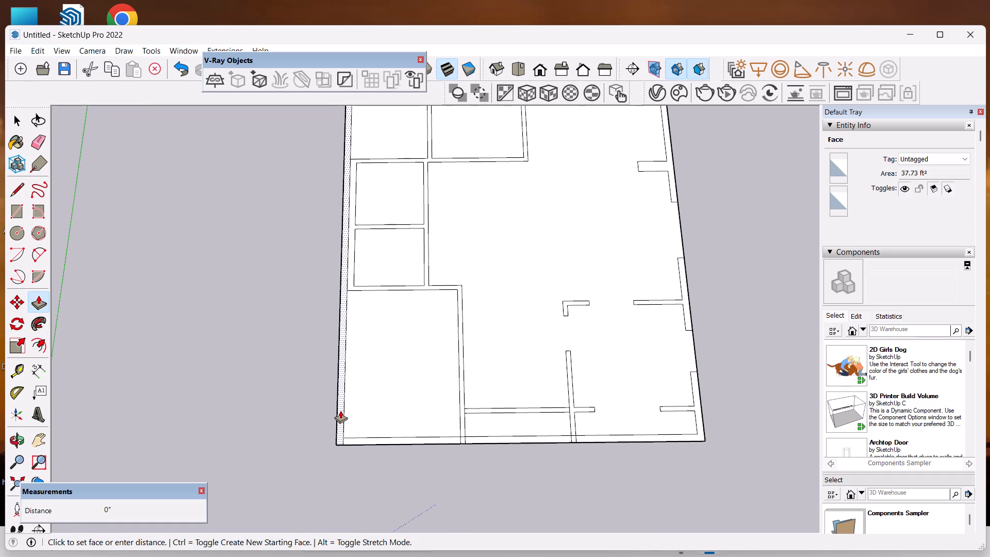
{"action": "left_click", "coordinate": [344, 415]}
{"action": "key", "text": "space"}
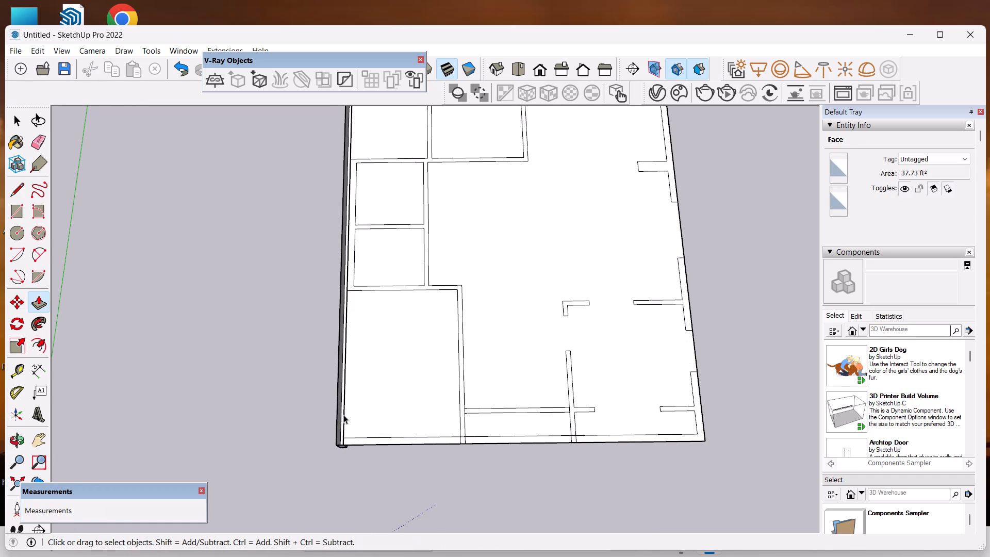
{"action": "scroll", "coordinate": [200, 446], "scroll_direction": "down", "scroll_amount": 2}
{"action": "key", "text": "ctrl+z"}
Push/pull the left outer wall strip up to a height of 10'.
{"action": "middle_click_drag", "start_coordinate": [343, 488], "coordinate": [435, 402]}
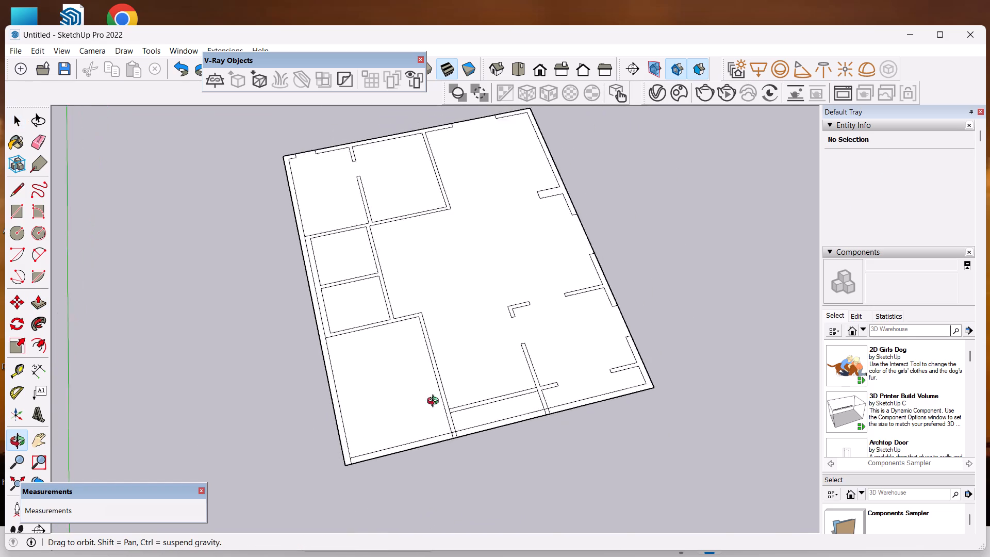
{"action": "middle_click_drag", "start_coordinate": [435, 402], "coordinate": [478, 200]}
{"action": "scroll", "coordinate": [478, 200], "scroll_direction": "up", "scroll_amount": 1}
{"action": "scroll", "coordinate": [370, 361], "scroll_direction": "up", "scroll_amount": 3}
{"action": "scroll", "coordinate": [358, 378], "scroll_direction": "down", "scroll_amount": 1}
{"action": "scroll", "coordinate": [358, 378], "scroll_direction": "up", "scroll_amount": 1}
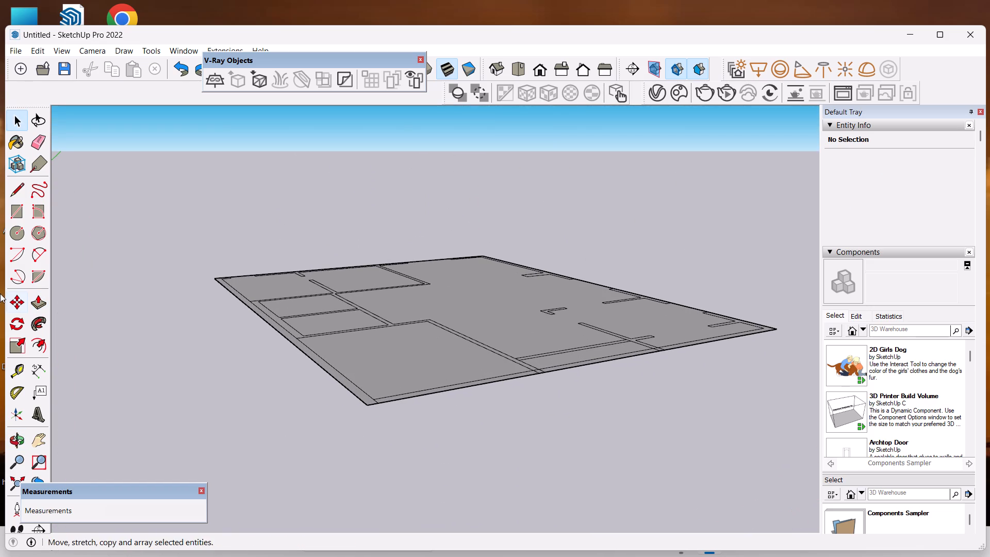
{"action": "left_click", "coordinate": [42, 309]}
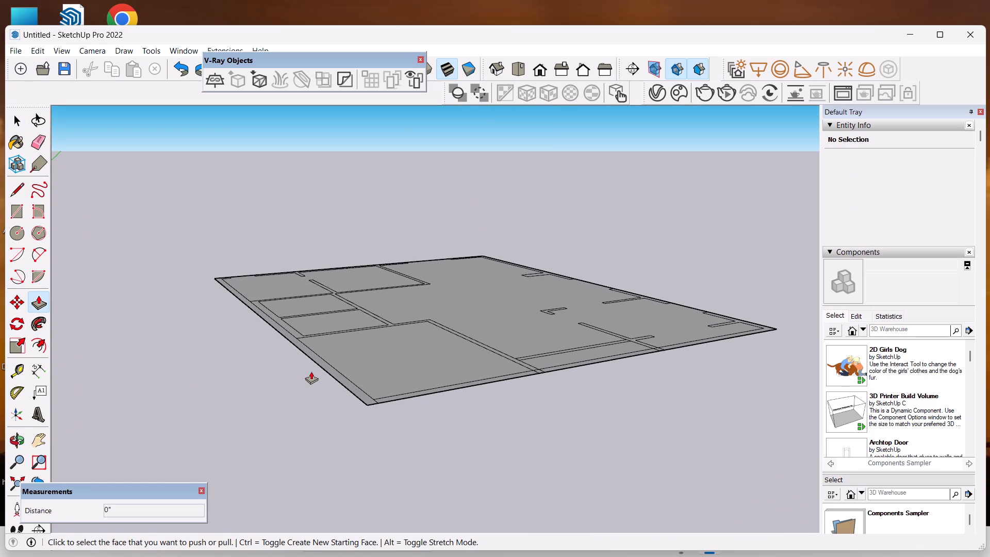
{"action": "scroll", "coordinate": [311, 371], "scroll_direction": "up", "scroll_amount": 5}
{"action": "left_click_drag", "start_coordinate": [399, 408], "coordinate": [395, 397]}
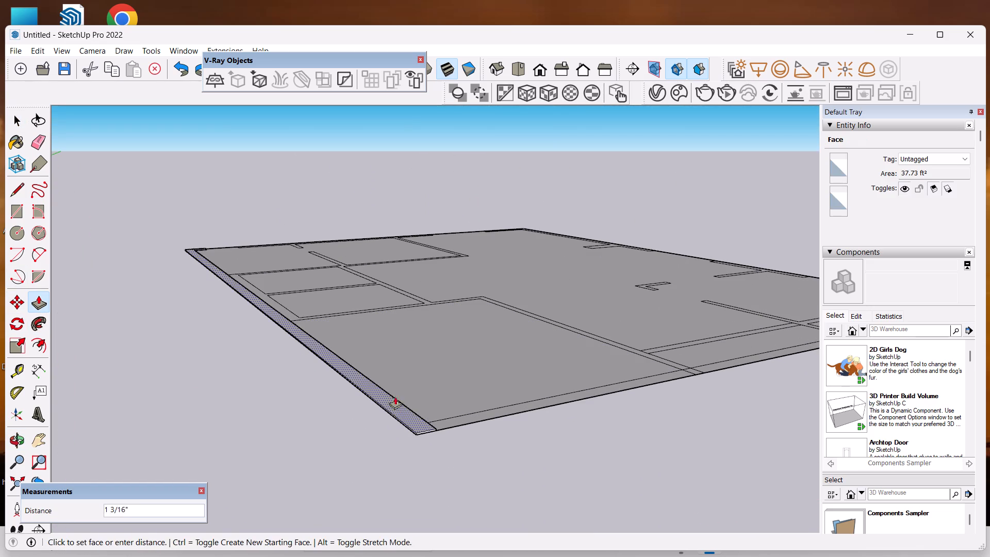
{"action": "left_click_drag", "start_coordinate": [395, 397], "coordinate": [381, 327]}
{"action": "key", "text": "1"}
{"action": "type", "text": "0'"}
{"action": "key", "text": "Return"}
{"action": "scroll", "coordinate": [380, 327], "scroll_direction": "down", "scroll_amount": 3}
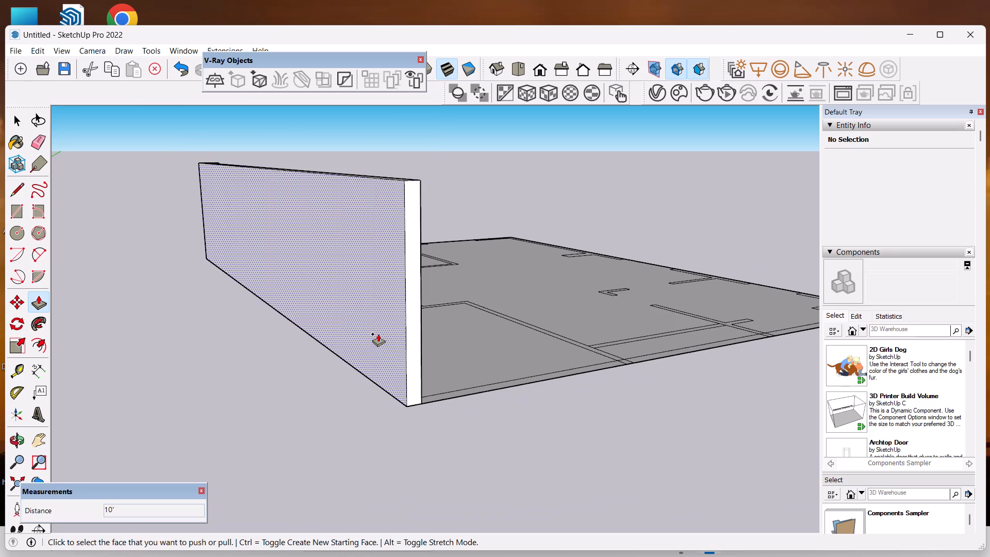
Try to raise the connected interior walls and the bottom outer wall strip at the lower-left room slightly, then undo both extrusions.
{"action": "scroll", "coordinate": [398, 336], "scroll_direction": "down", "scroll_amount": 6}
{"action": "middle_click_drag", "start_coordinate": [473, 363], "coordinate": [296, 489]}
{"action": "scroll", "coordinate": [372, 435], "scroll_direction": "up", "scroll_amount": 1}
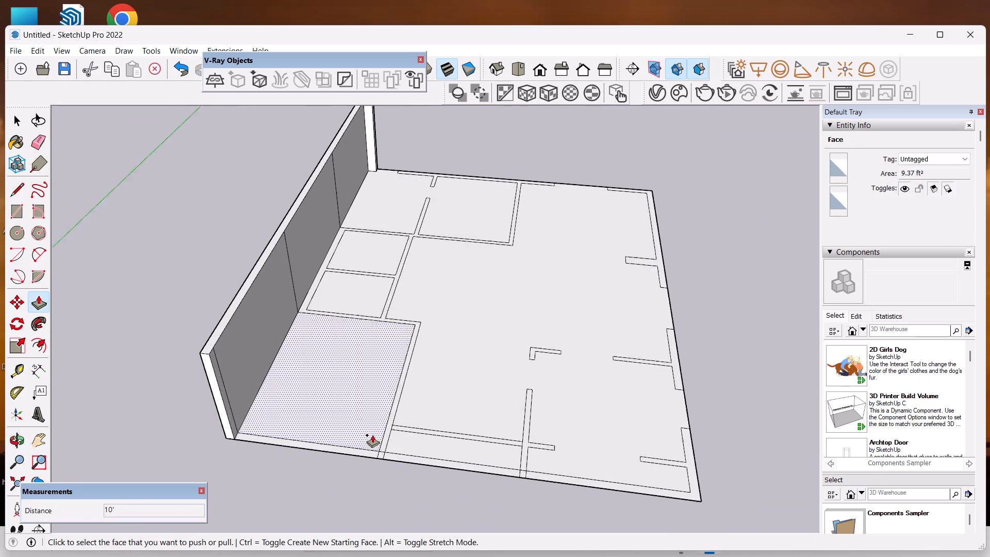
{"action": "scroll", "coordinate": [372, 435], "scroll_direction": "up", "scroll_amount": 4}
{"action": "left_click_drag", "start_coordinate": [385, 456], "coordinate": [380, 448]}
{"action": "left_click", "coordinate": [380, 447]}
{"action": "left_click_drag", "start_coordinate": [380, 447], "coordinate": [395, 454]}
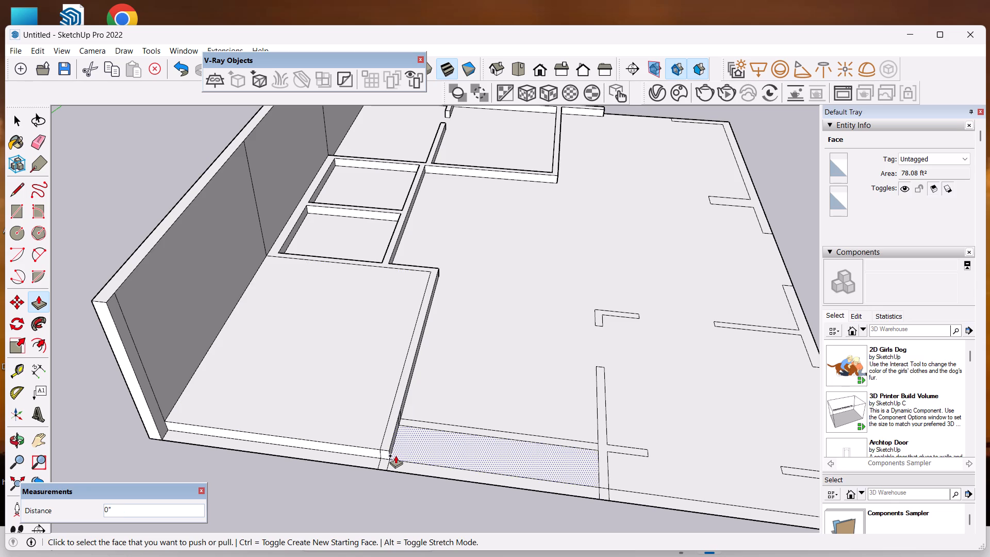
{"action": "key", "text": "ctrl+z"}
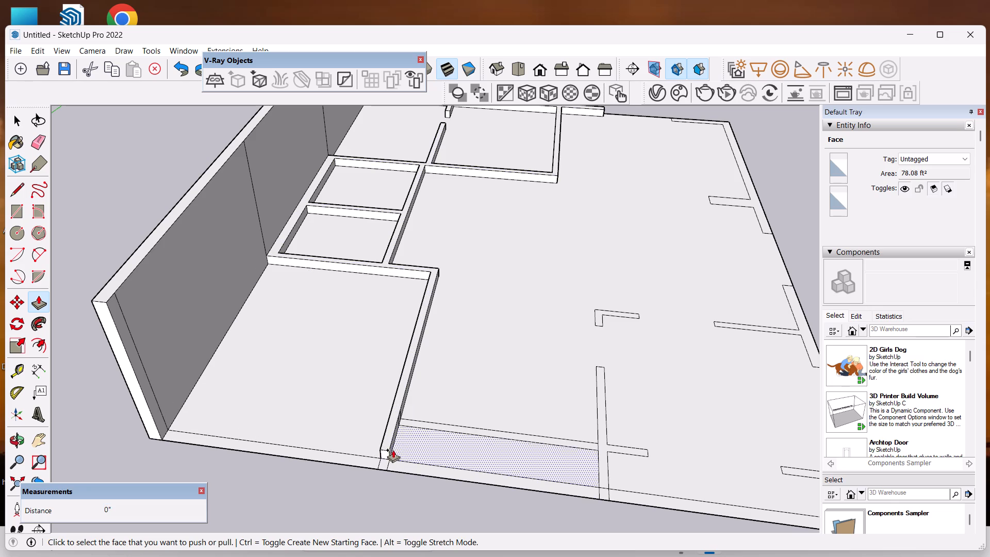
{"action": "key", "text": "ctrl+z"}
Push/pull the connected interior wall strips around the left-hand rooms up to a height of 10'.
{"action": "left_click_drag", "start_coordinate": [389, 449], "coordinate": [382, 441]}
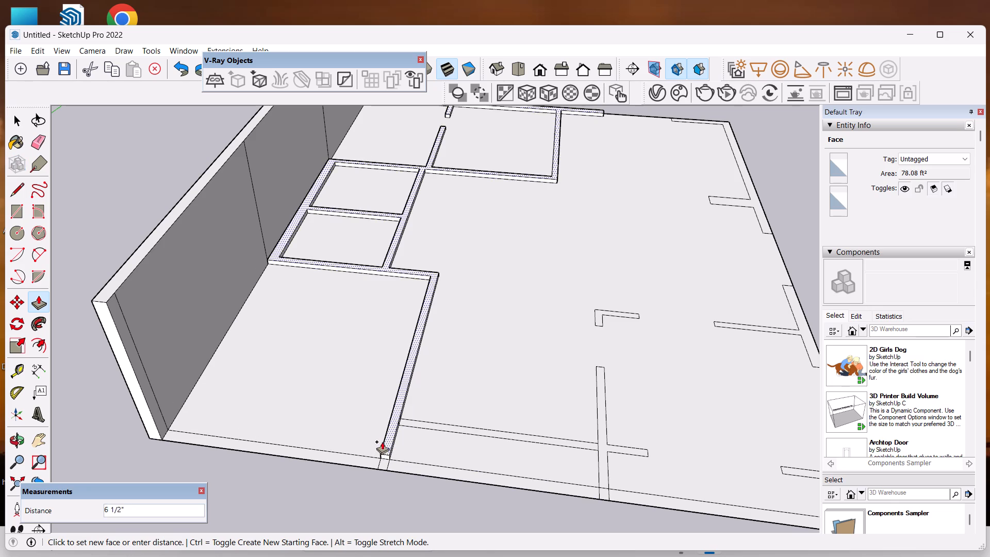
{"action": "left_click_drag", "start_coordinate": [382, 441], "coordinate": [133, 340]}
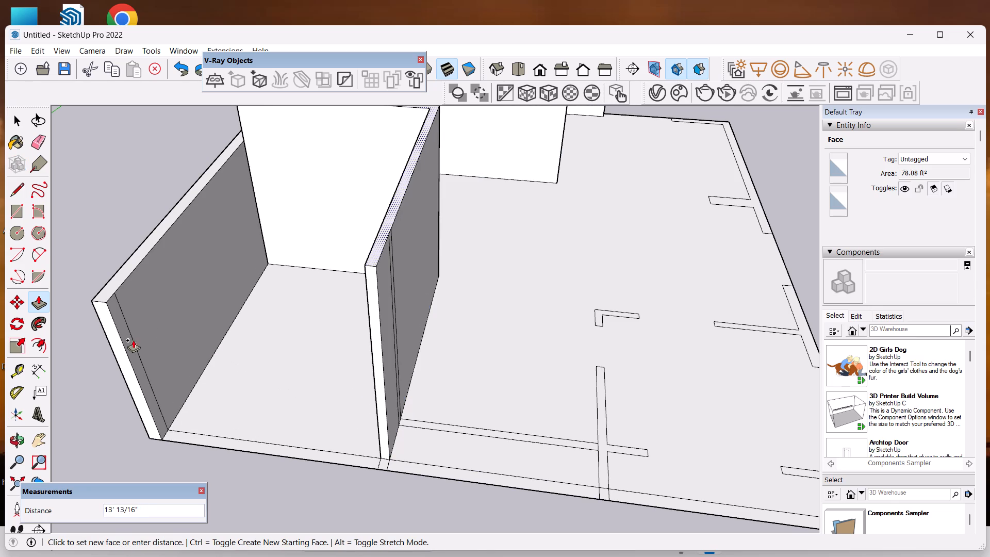
{"action": "left_click_drag", "start_coordinate": [133, 340], "coordinate": [118, 339]}
{"action": "type", "text": "10'"}
{"action": "key", "text": "Return"}
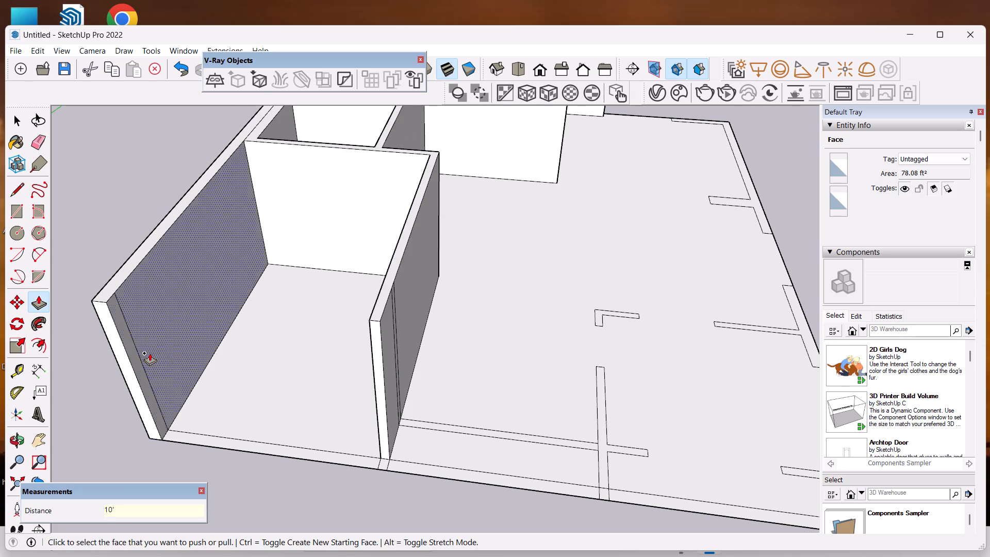
Push/pull the T-shaped wall segment midway along the right outer edge up to 10', matching the existing walls.
{"action": "scroll", "coordinate": [261, 428], "scroll_direction": "down", "scroll_amount": 12}
{"action": "scroll", "coordinate": [409, 418], "scroll_direction": "up", "scroll_amount": 7}
{"action": "scroll", "coordinate": [488, 428], "scroll_direction": "down", "scroll_amount": 3}
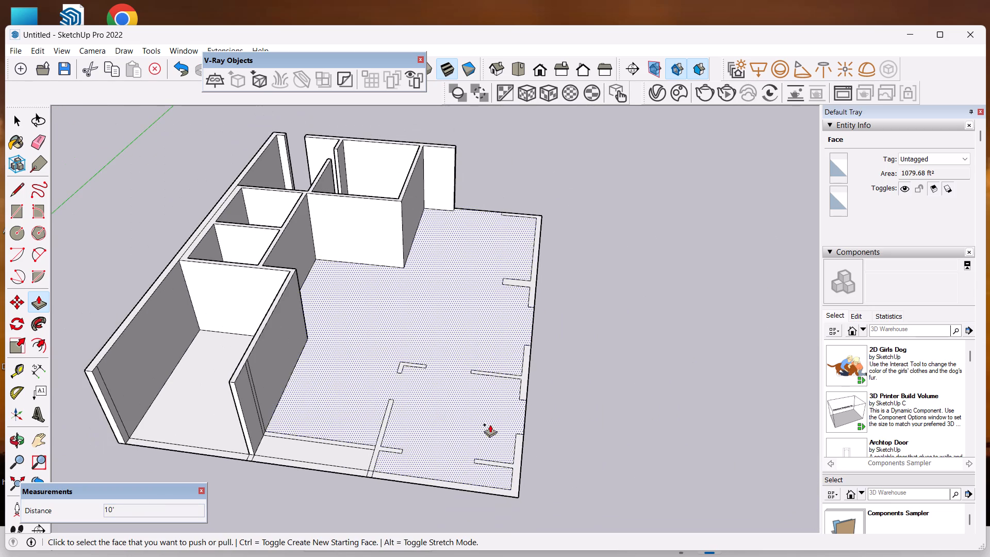
{"action": "scroll", "coordinate": [507, 505], "scroll_direction": "up", "scroll_amount": 4}
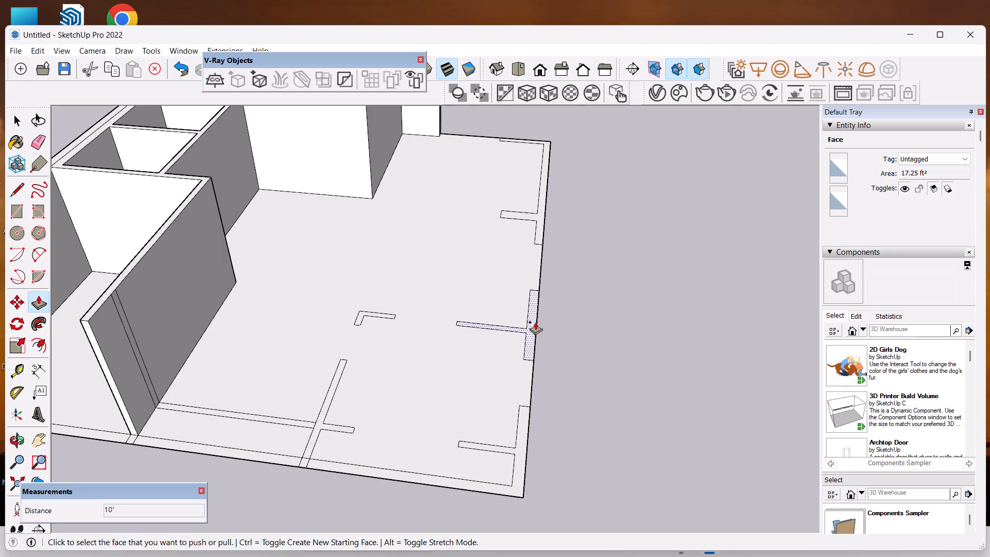
{"action": "left_click_drag", "start_coordinate": [534, 322], "coordinate": [150, 237]}
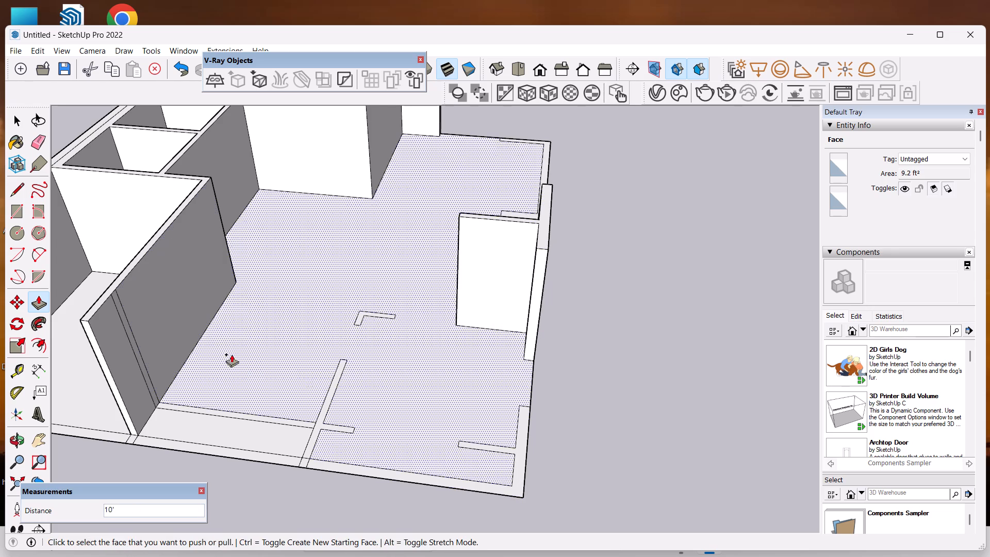
Push/pull the small freestanding L-shaped interior wall up to 10', matching the existing walls.
{"action": "left_click_drag", "start_coordinate": [359, 313], "coordinate": [206, 269]}
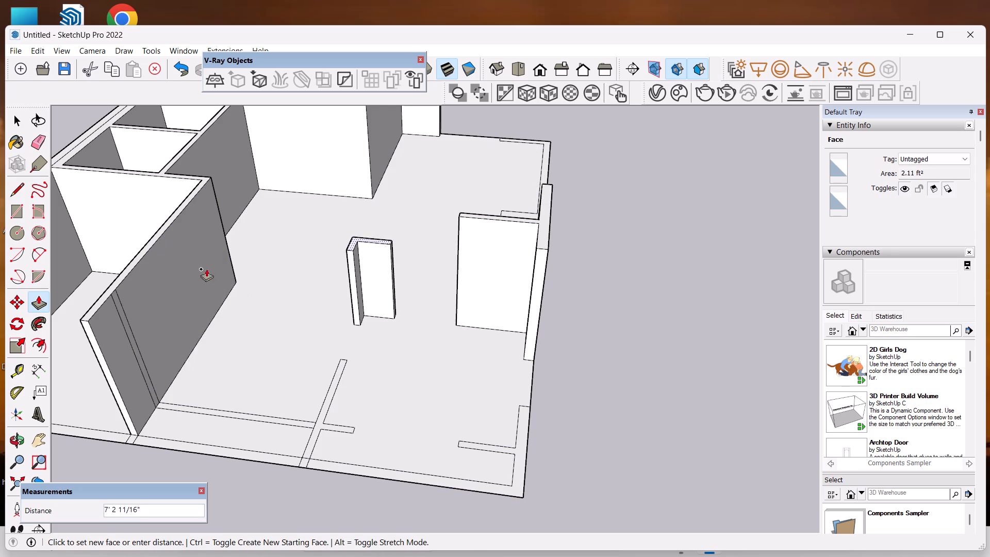
{"action": "left_click_drag", "start_coordinate": [206, 269], "coordinate": [133, 269]}
Push/pull the outer wall strip at the plan's top-right corner, including its interior stub, up to 10'.
{"action": "scroll", "coordinate": [340, 417], "scroll_direction": "down", "scroll_amount": 6}
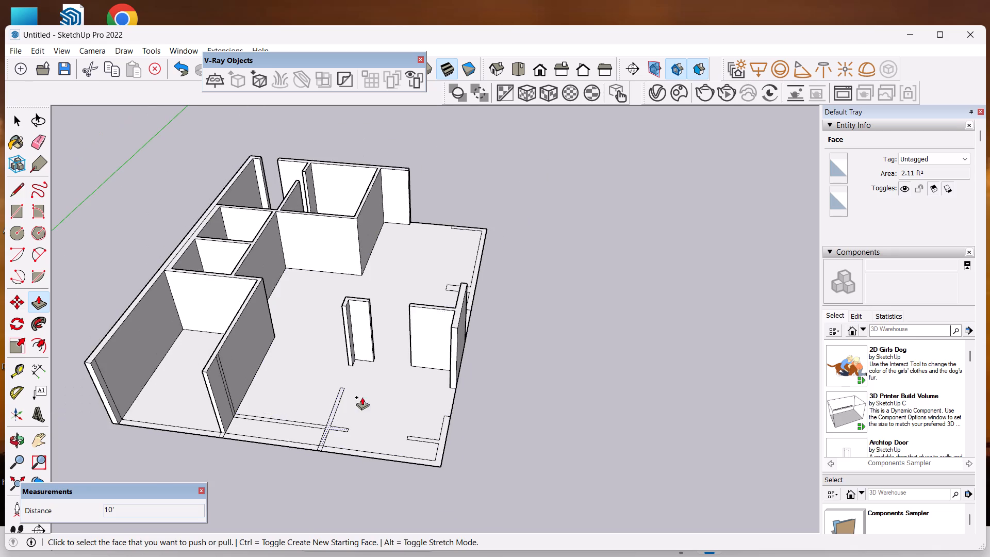
{"action": "middle_click_drag", "start_coordinate": [435, 281], "coordinate": [354, 470]}
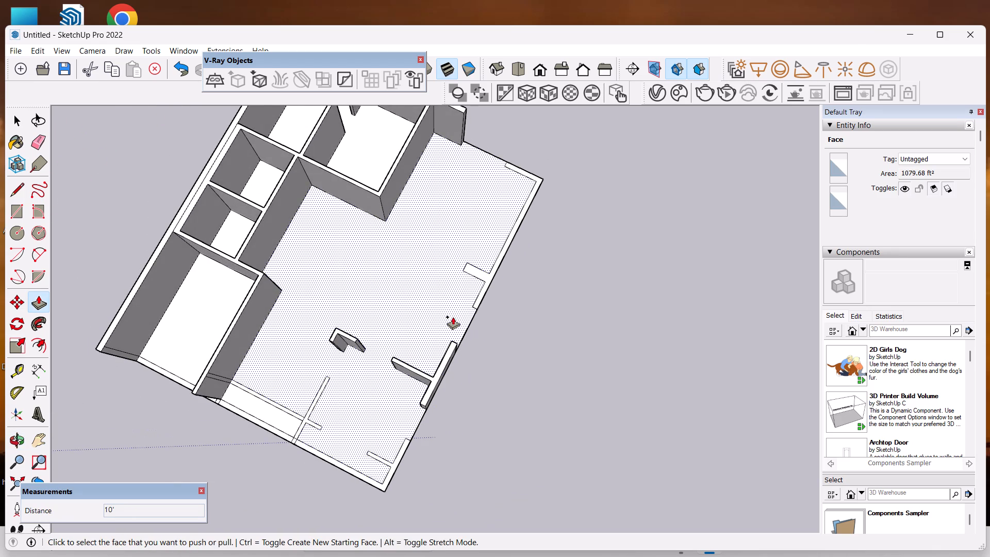
{"action": "scroll", "coordinate": [508, 242], "scroll_direction": "up", "scroll_amount": 4}
{"action": "scroll", "coordinate": [479, 333], "scroll_direction": "down", "scroll_amount": 7}
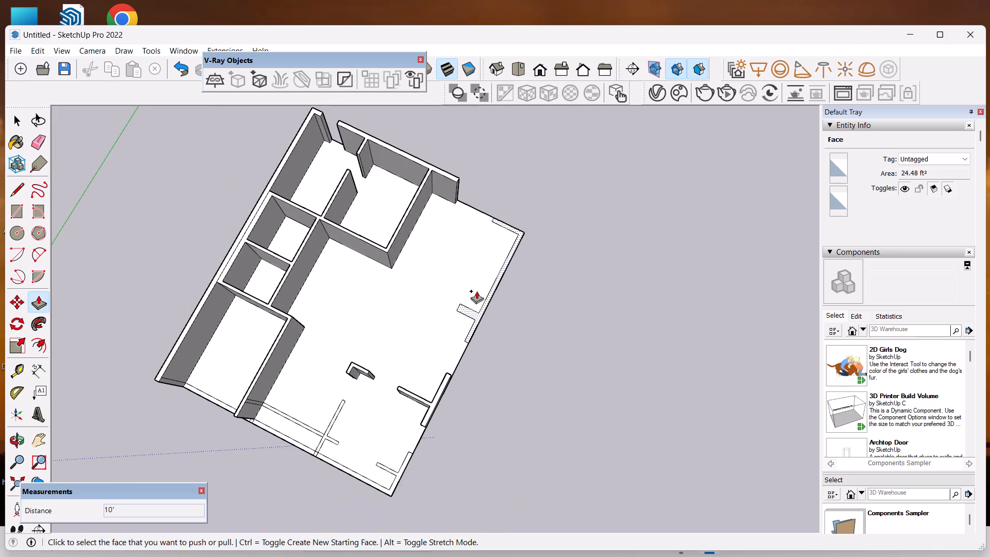
{"action": "scroll", "coordinate": [481, 207], "scroll_direction": "up", "scroll_amount": 4}
{"action": "scroll", "coordinate": [525, 265], "scroll_direction": "up", "scroll_amount": 3}
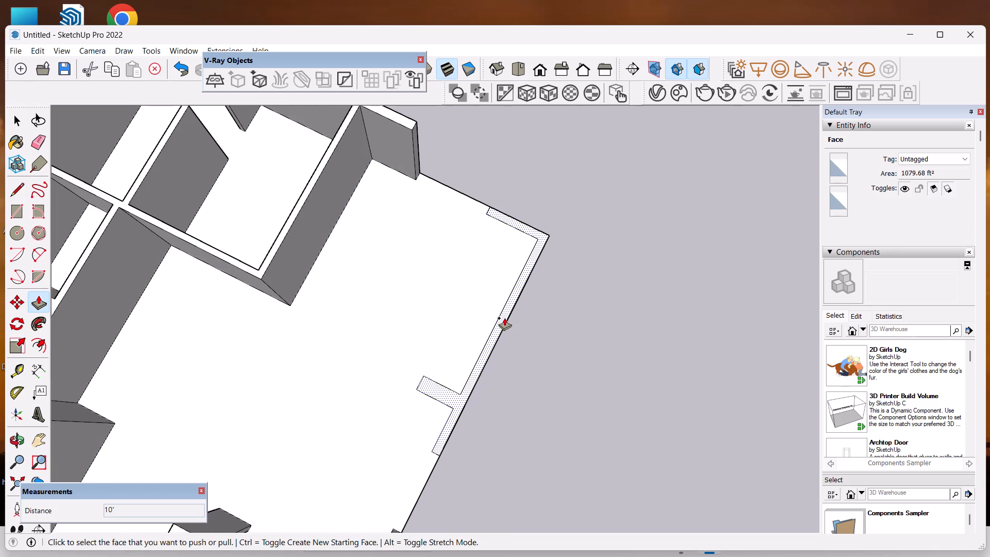
{"action": "left_click_drag", "start_coordinate": [502, 318], "coordinate": [263, 273]}
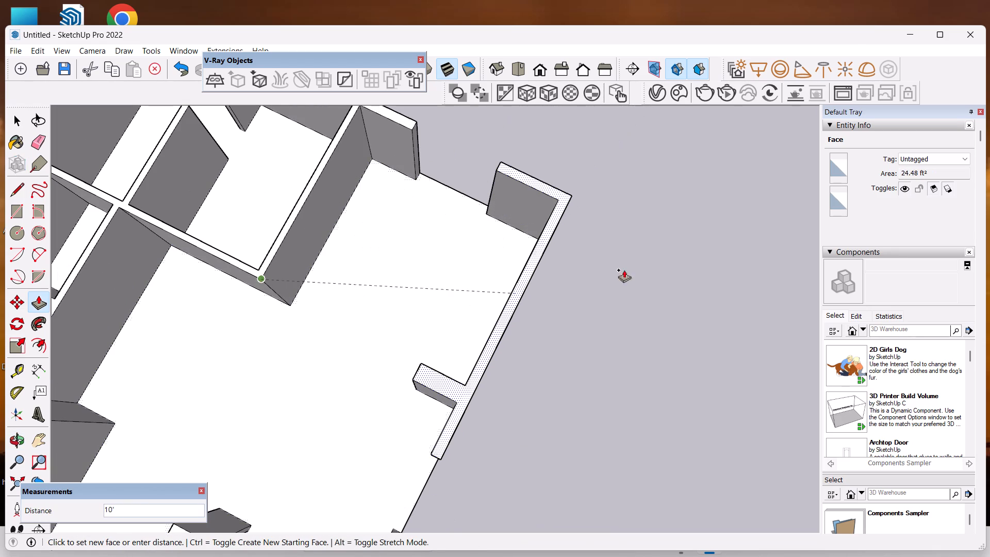
Push/pull the outer wall strip at the plan's bottom-right corner, including its interior stub, up to 10'.
{"action": "scroll", "coordinate": [653, 263], "scroll_direction": "down", "scroll_amount": 11}
{"action": "scroll", "coordinate": [653, 263], "scroll_direction": "up", "scroll_amount": 1}
{"action": "scroll", "coordinate": [653, 264], "scroll_direction": "down", "scroll_amount": 3}
{"action": "middle_click_drag", "start_coordinate": [622, 349], "coordinate": [665, 220]}
{"action": "scroll", "coordinate": [567, 493], "scroll_direction": "up", "scroll_amount": 1}
{"action": "scroll", "coordinate": [504, 510], "scroll_direction": "up", "scroll_amount": 6}
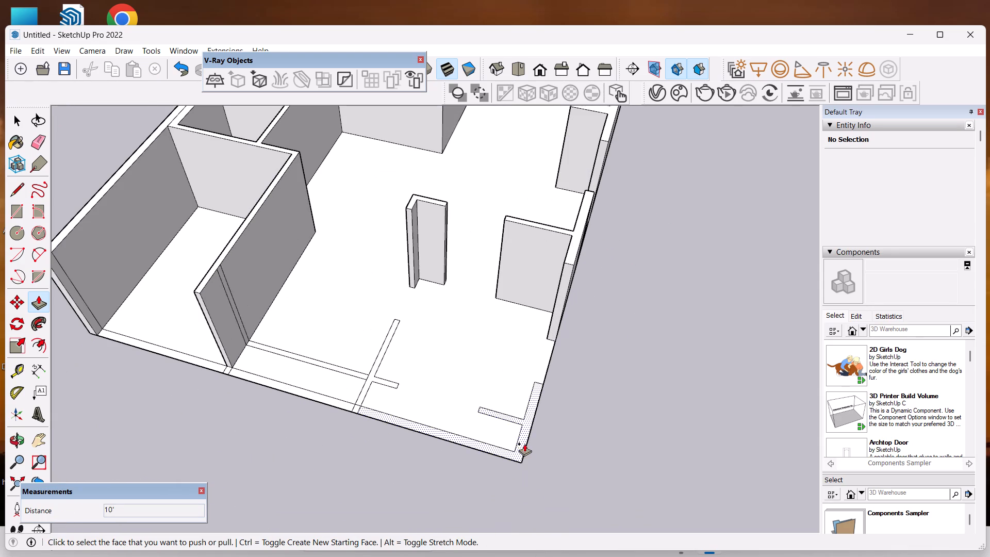
{"action": "left_click_drag", "start_coordinate": [518, 450], "coordinate": [334, 315]}
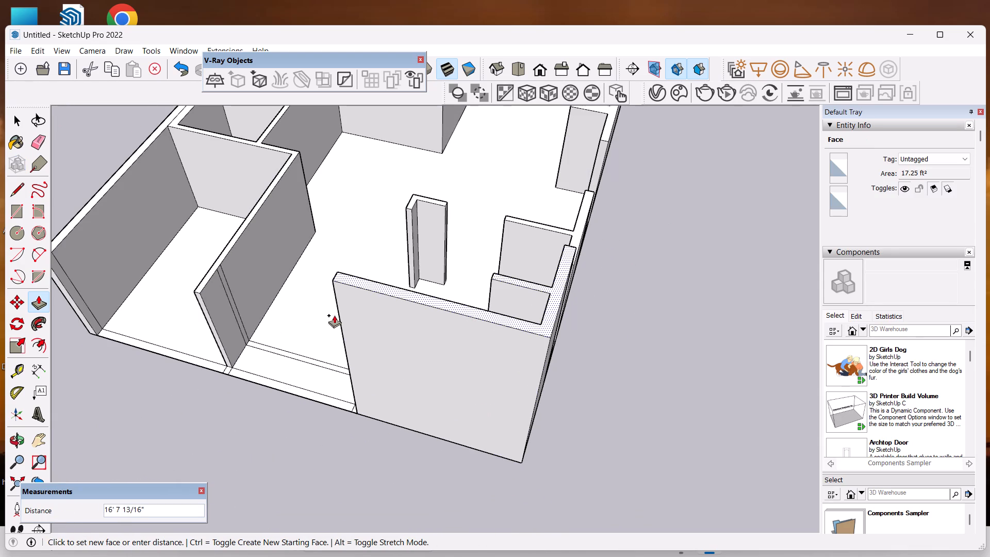
{"action": "left_click_drag", "start_coordinate": [334, 315], "coordinate": [206, 298]}
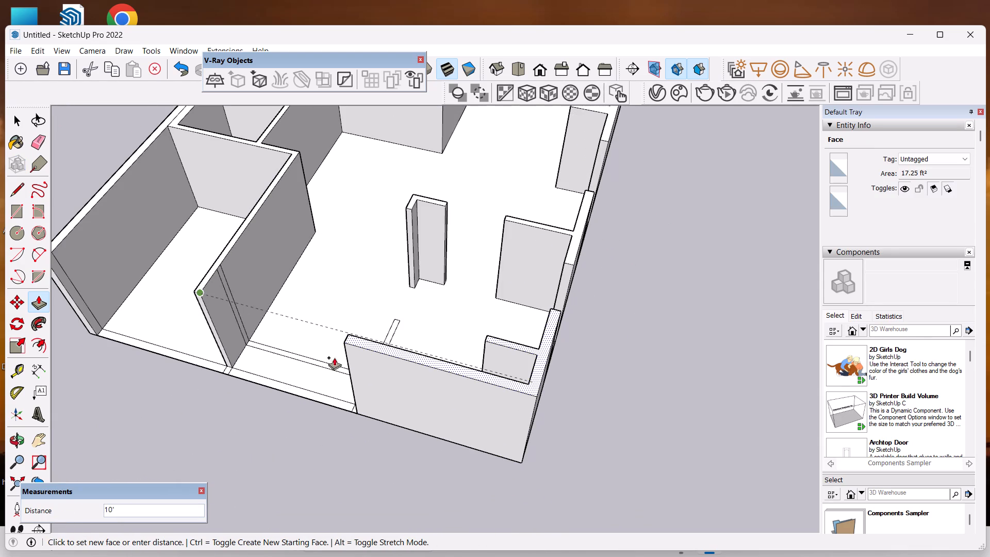
Push/pull the interior wall strip with the short side stub, beside the bottom-right room, up to 10'.
{"action": "scroll", "coordinate": [349, 379], "scroll_direction": "down", "scroll_amount": 5}
{"action": "middle_click_drag", "start_coordinate": [480, 430], "coordinate": [567, 533]}
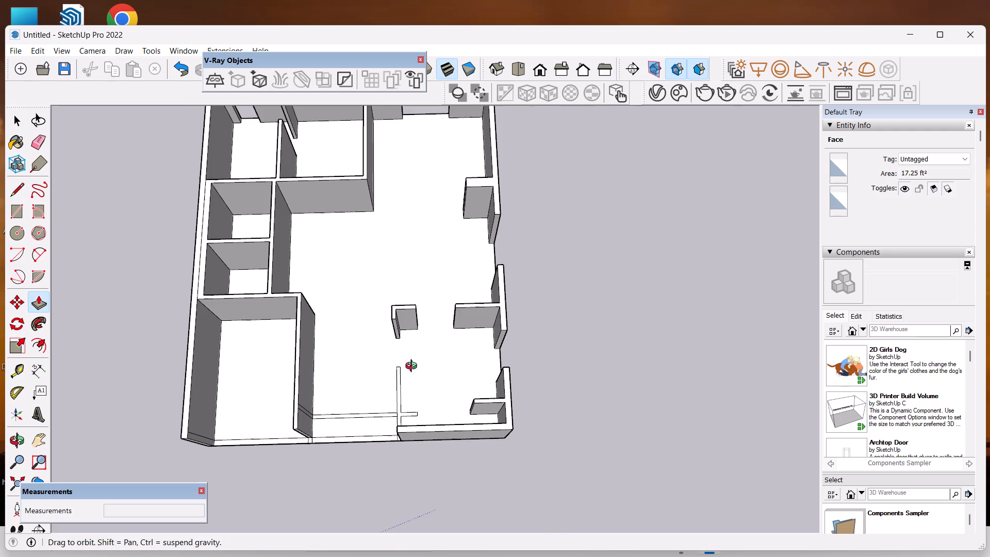
{"action": "scroll", "coordinate": [382, 331], "scroll_direction": "up", "scroll_amount": 2}
{"action": "scroll", "coordinate": [411, 451], "scroll_direction": "up", "scroll_amount": 6}
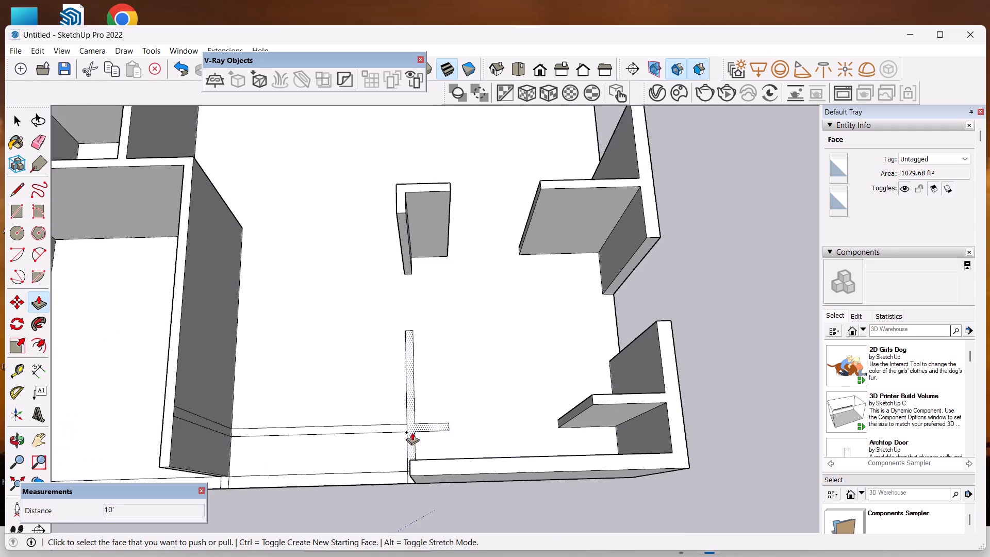
{"action": "left_click_drag", "start_coordinate": [413, 429], "coordinate": [324, 391]}
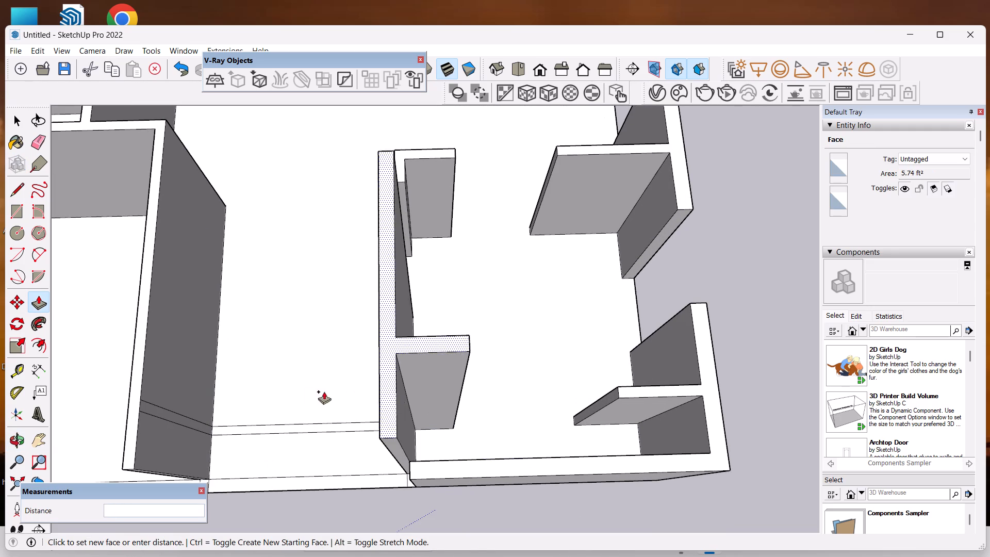
{"action": "left_click_drag", "start_coordinate": [324, 391], "coordinate": [136, 394]}
Examine the raised walls from several angles, especially the wall ends along the plan's bottom edge.
{"action": "scroll", "coordinate": [375, 342], "scroll_direction": "down", "scroll_amount": 6}
{"action": "scroll", "coordinate": [505, 427], "scroll_direction": "down", "scroll_amount": 3}
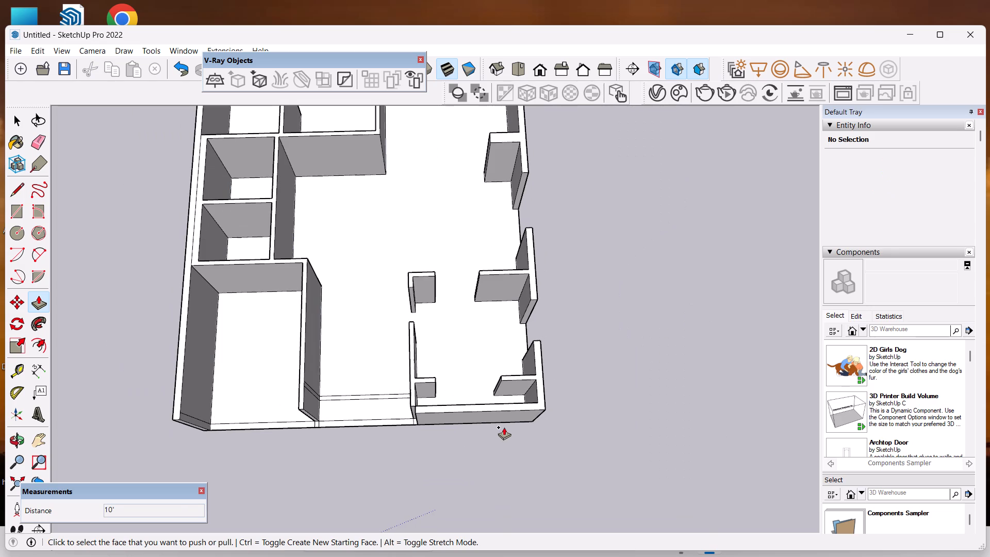
{"action": "scroll", "coordinate": [503, 427], "scroll_direction": "down", "scroll_amount": 1}
{"action": "middle_click_drag", "start_coordinate": [424, 432], "coordinate": [427, 294]}
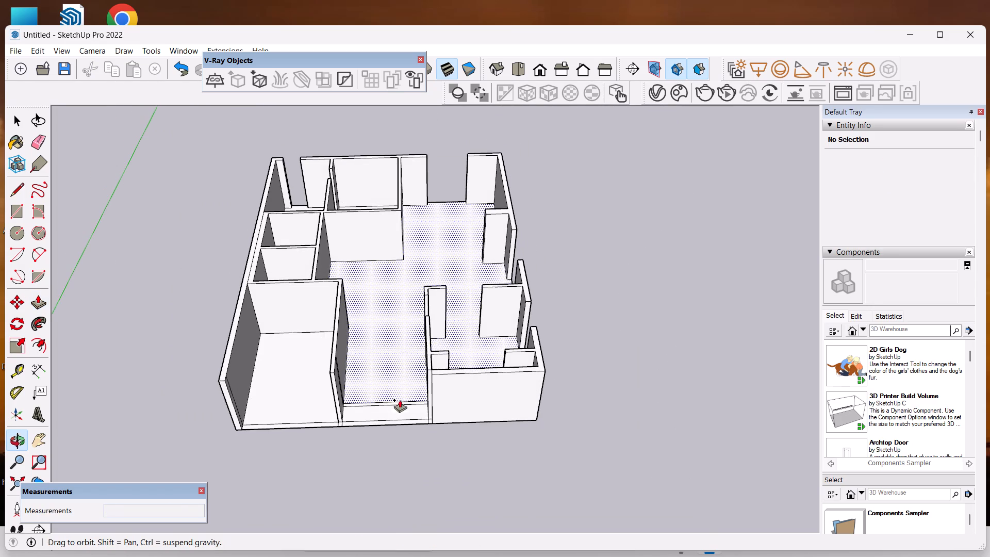
{"action": "scroll", "coordinate": [389, 434], "scroll_direction": "up", "scroll_amount": 2}
{"action": "key", "text": "space"}
{"action": "key", "text": "space"}
{"action": "key", "text": "space"}
{"action": "key", "text": "space"}
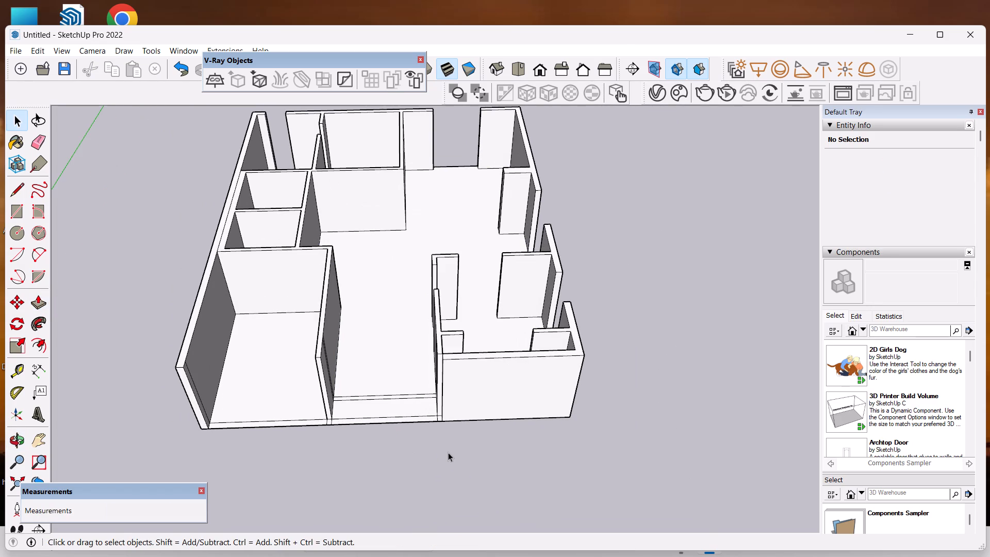
{"action": "scroll", "coordinate": [400, 394], "scroll_direction": "up", "scroll_amount": 6}
{"action": "middle_click_drag", "start_coordinate": [399, 438], "coordinate": [394, 439]}
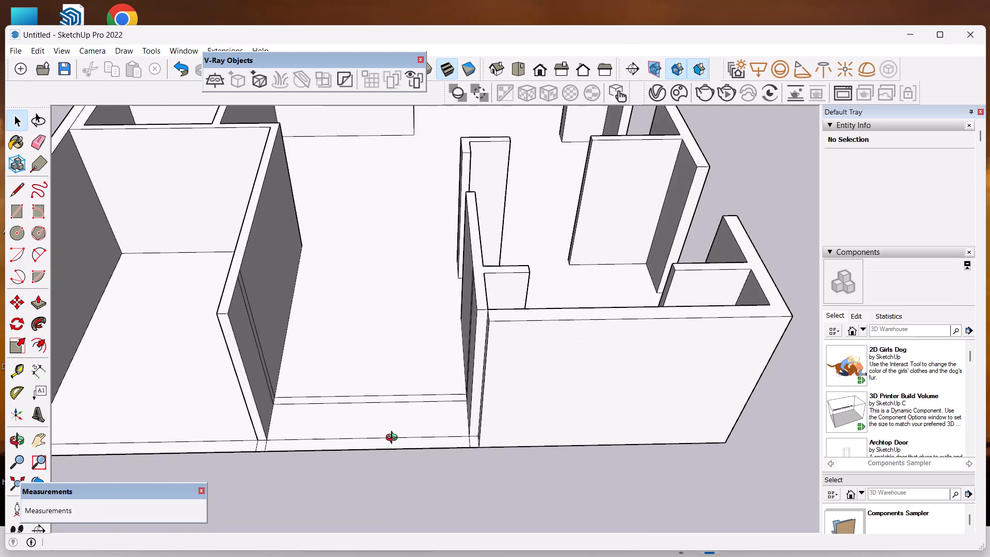
{"action": "middle_click_drag", "start_coordinate": [394, 439], "coordinate": [314, 430]}
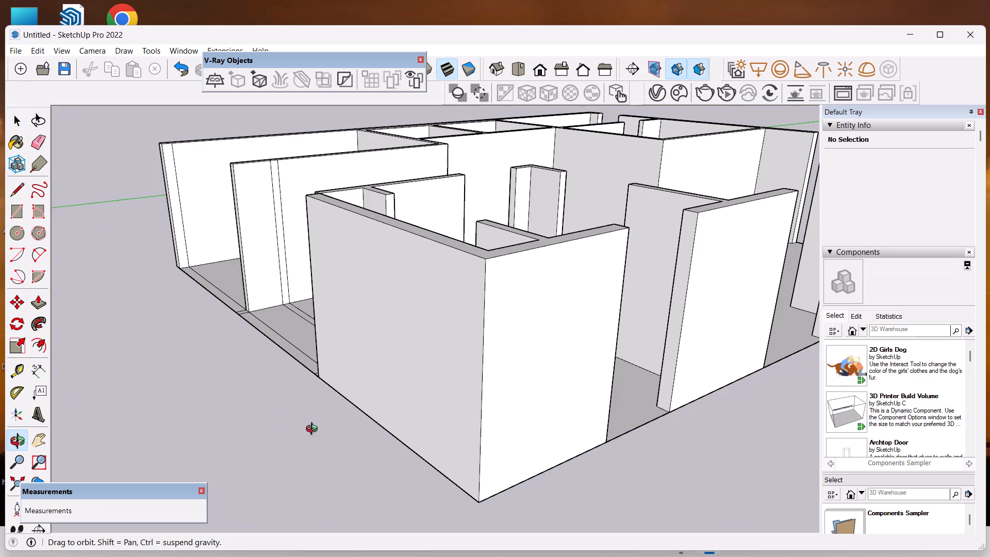
{"action": "middle_click_drag", "start_coordinate": [314, 430], "coordinate": [330, 431]}
{"action": "scroll", "coordinate": [339, 422], "scroll_direction": "up", "scroll_amount": 1}
{"action": "scroll", "coordinate": [394, 376], "scroll_direction": "down", "scroll_amount": 3}
{"action": "middle_click_drag", "start_coordinate": [428, 419], "coordinate": [423, 499]}
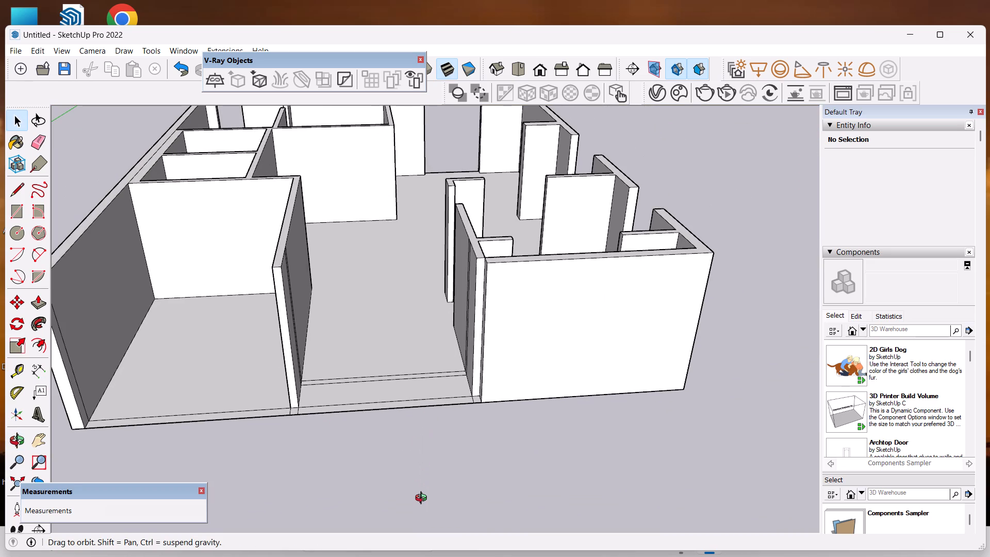
{"action": "middle_click_drag", "start_coordinate": [423, 499], "coordinate": [436, 446]}
{"action": "scroll", "coordinate": [503, 360], "scroll_direction": "up", "scroll_amount": 6}
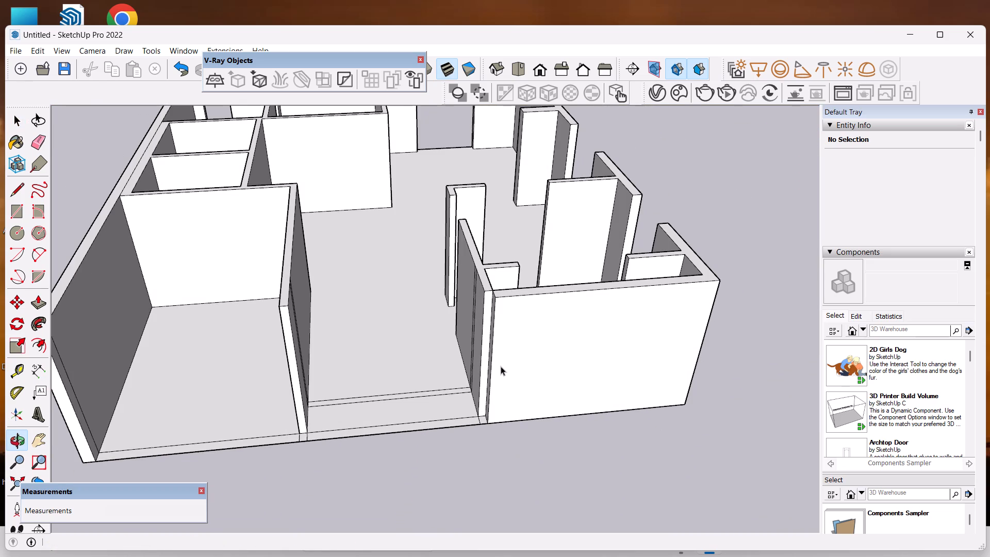
{"action": "scroll", "coordinate": [488, 407], "scroll_direction": "up", "scroll_amount": 3}
{"action": "scroll", "coordinate": [486, 401], "scroll_direction": "down", "scroll_amount": 6}
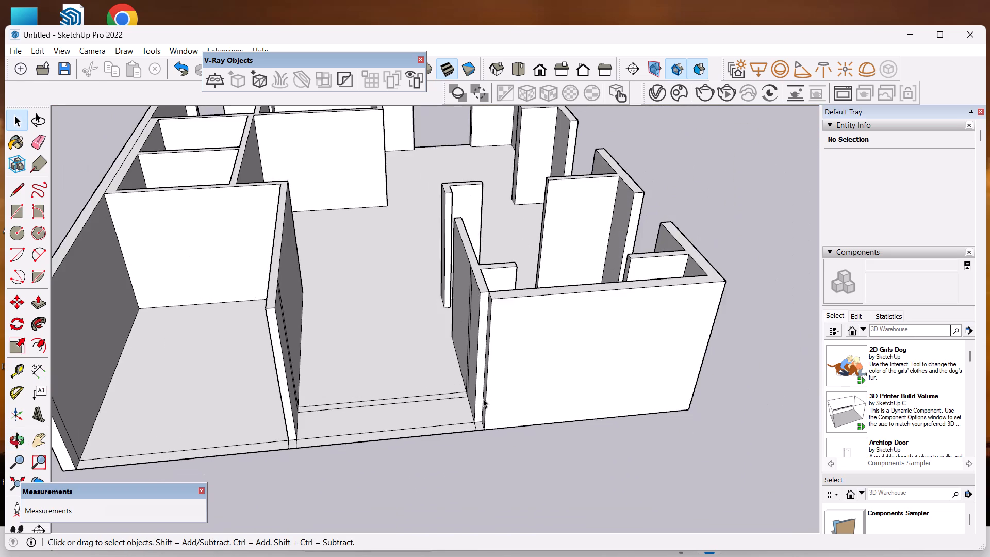
{"action": "scroll", "coordinate": [483, 399], "scroll_direction": "down", "scroll_amount": 2}
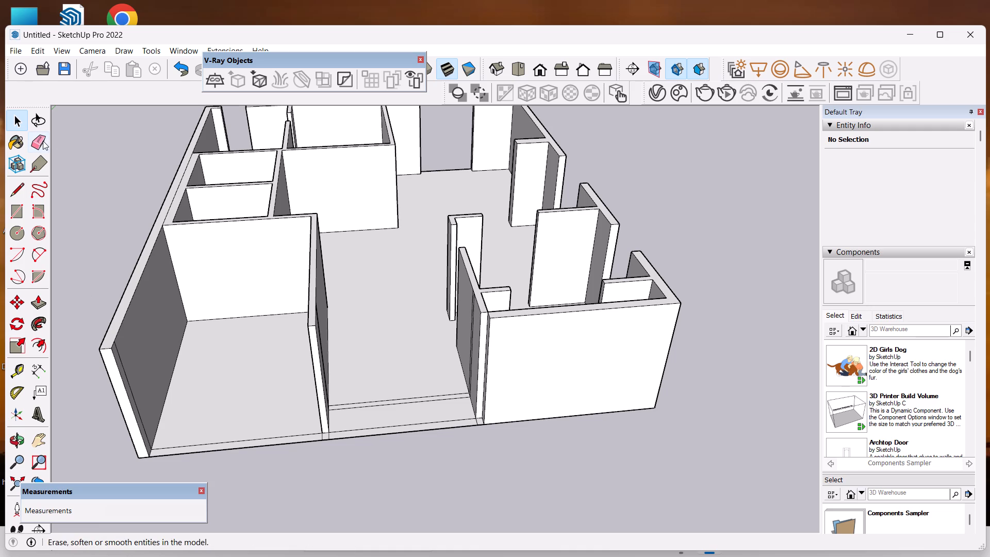
Push/pull the end face of the lower-left room's interior wall outward by 9" to the floor's bottom edge.
{"action": "left_click", "coordinate": [43, 141]}
{"action": "scroll", "coordinate": [275, 436], "scroll_direction": "up", "scroll_amount": 6}
{"action": "scroll", "coordinate": [341, 458], "scroll_direction": "up", "scroll_amount": 7}
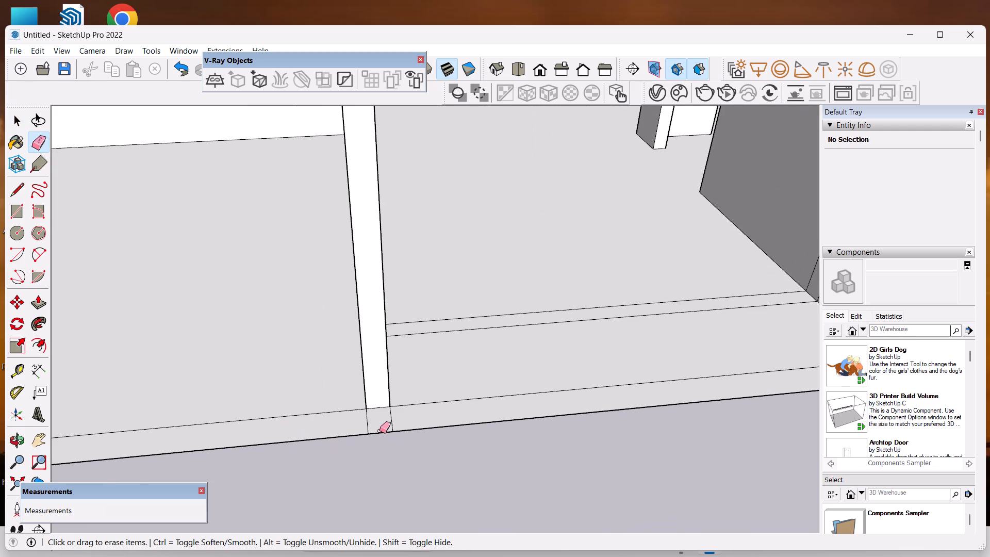
{"action": "left_click", "coordinate": [41, 306]}
{"action": "left_click_drag", "start_coordinate": [375, 335], "coordinate": [381, 360]}
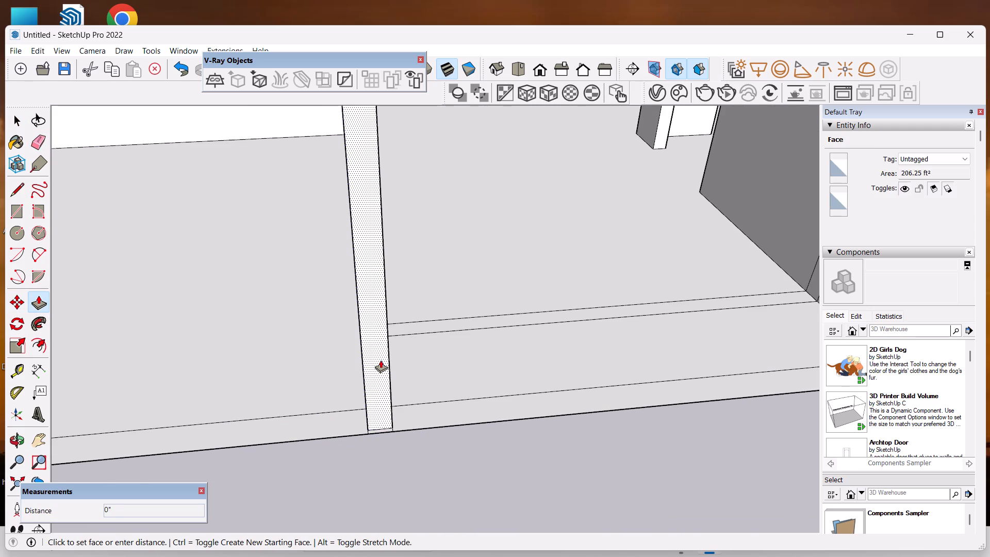
{"action": "left_click_drag", "start_coordinate": [381, 360], "coordinate": [387, 390]}
Push/pull the end face of the interior wall beside the bottom-right room outward by 9" to the outer wall's face.
{"action": "scroll", "coordinate": [374, 395], "scroll_direction": "down", "scroll_amount": 9}
{"action": "scroll", "coordinate": [365, 453], "scroll_direction": "down", "scroll_amount": 4}
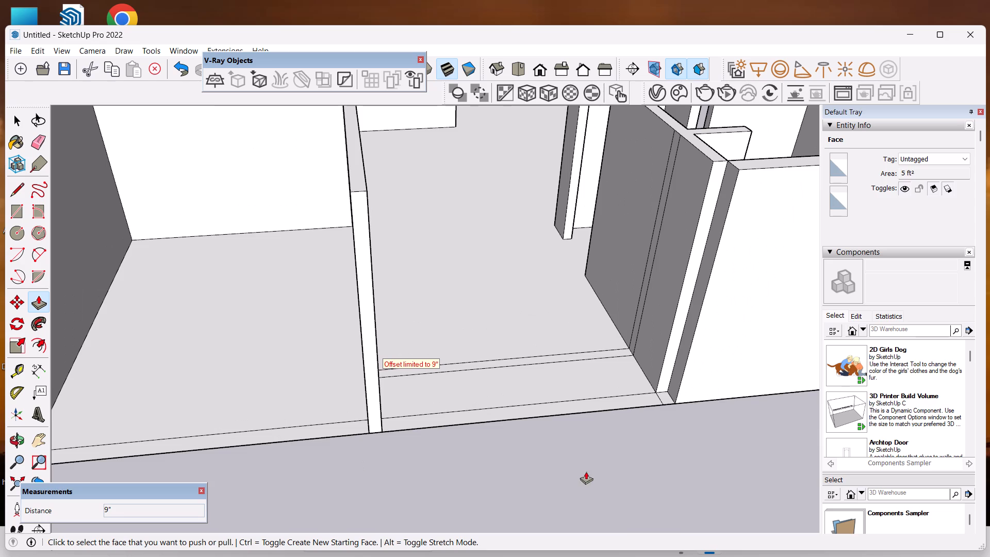
{"action": "scroll", "coordinate": [586, 471], "scroll_direction": "down", "scroll_amount": 8}
{"action": "scroll", "coordinate": [621, 424], "scroll_direction": "up", "scroll_amount": 5}
{"action": "middle_click_drag", "start_coordinate": [636, 436], "coordinate": [580, 493]}
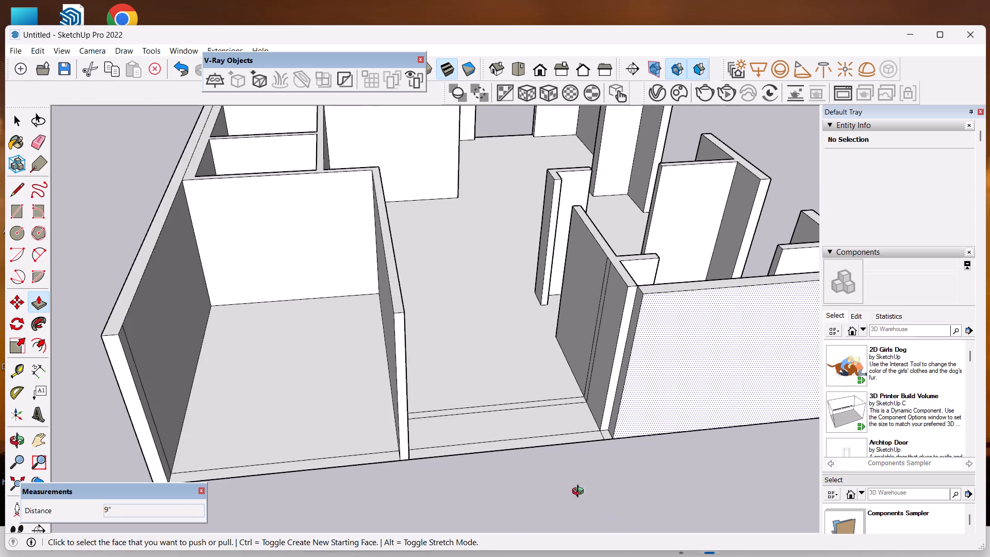
{"action": "middle_click_drag", "start_coordinate": [580, 493], "coordinate": [579, 490]}
{"action": "scroll", "coordinate": [579, 472], "scroll_direction": "up", "scroll_amount": 4}
{"action": "left_click_drag", "start_coordinate": [546, 458], "coordinate": [546, 465]}
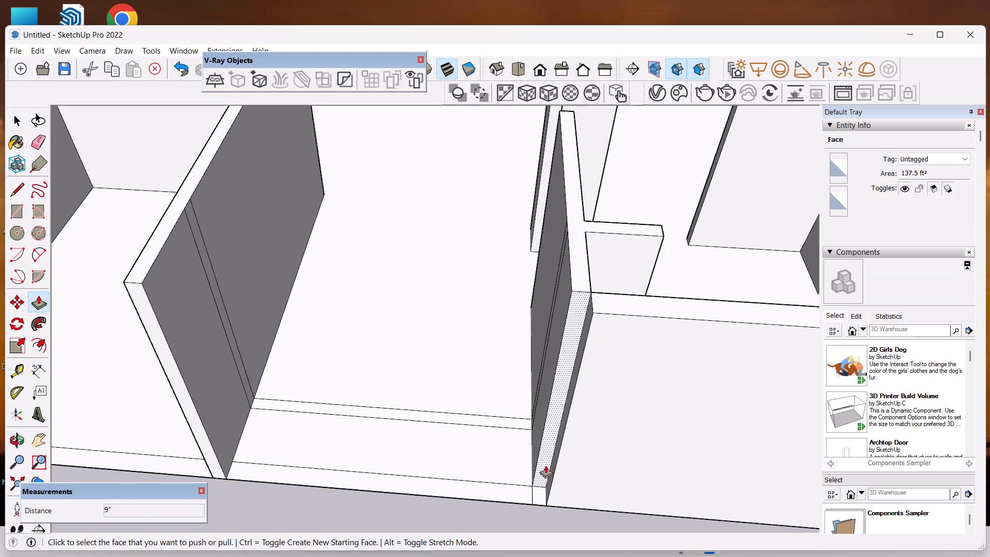
{"action": "left_click_drag", "start_coordinate": [546, 465], "coordinate": [544, 492]}
Erase the leftover floor line along the open bottom edge of the lower-left room.
{"action": "scroll", "coordinate": [508, 431], "scroll_direction": "down", "scroll_amount": 8}
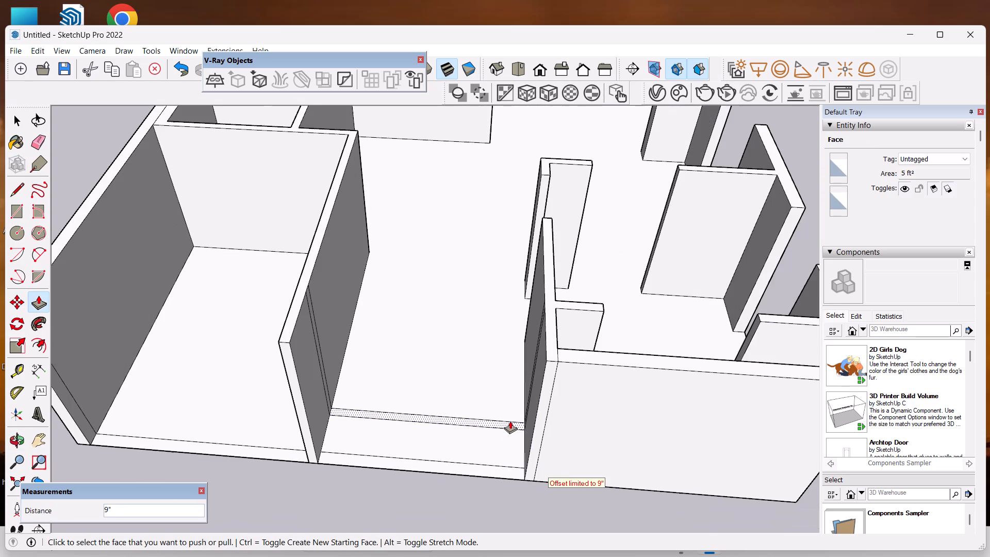
{"action": "key", "text": "space"}
{"action": "key", "text": "space"}
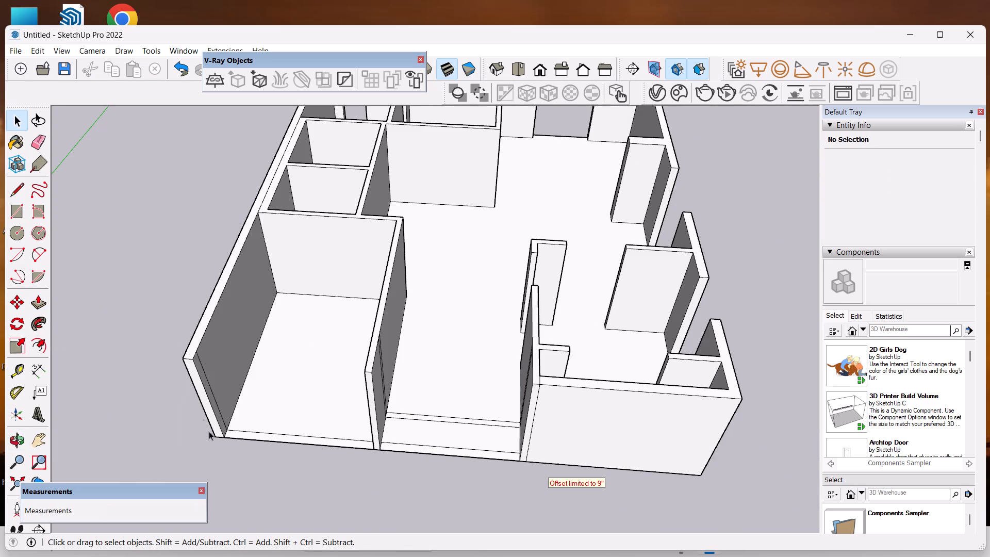
{"action": "left_click", "coordinate": [44, 144]}
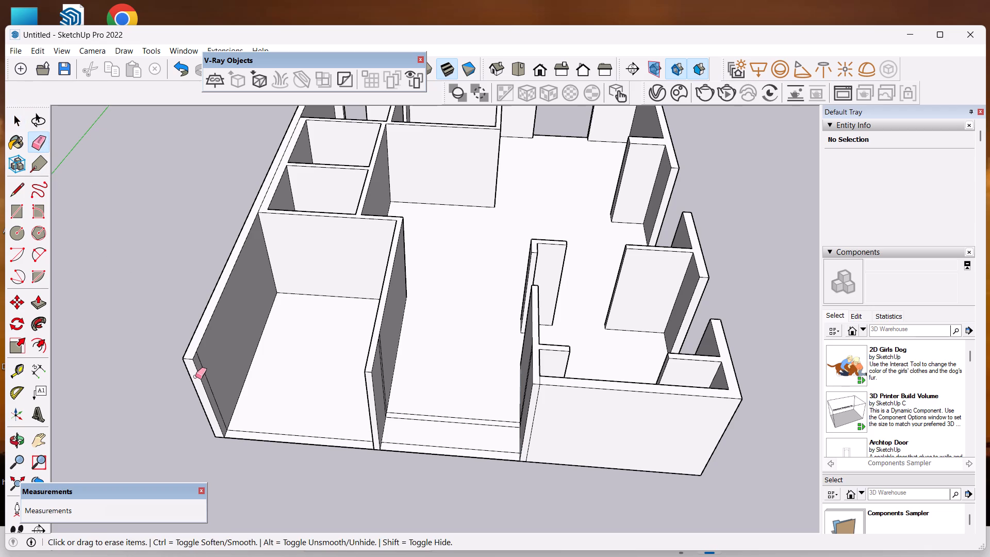
{"action": "scroll", "coordinate": [227, 401], "scroll_direction": "up", "scroll_amount": 9}
{"action": "left_click", "coordinate": [193, 381]}
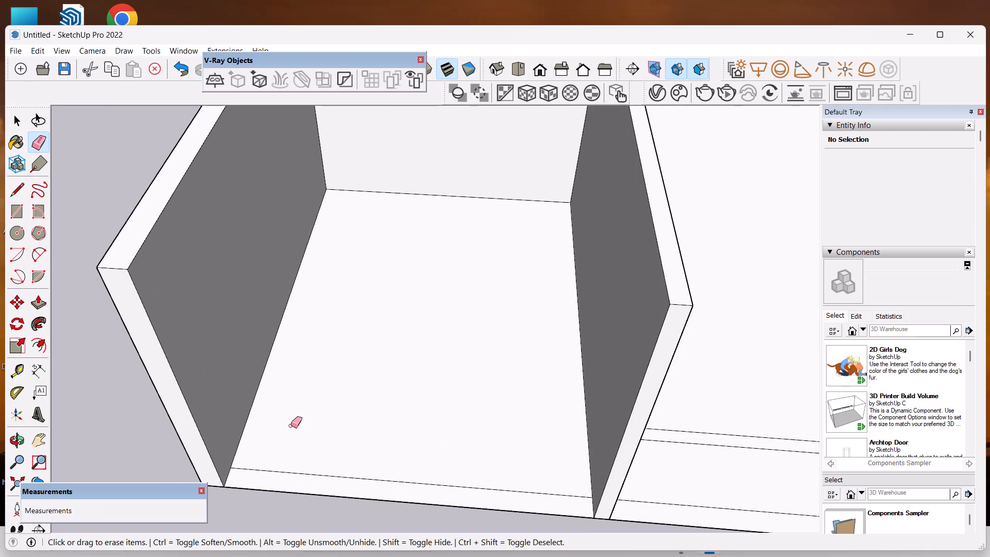
{"action": "left_click_drag", "start_coordinate": [299, 456], "coordinate": [300, 476]}
{"action": "scroll", "coordinate": [574, 407], "scroll_direction": "down", "scroll_amount": 4}
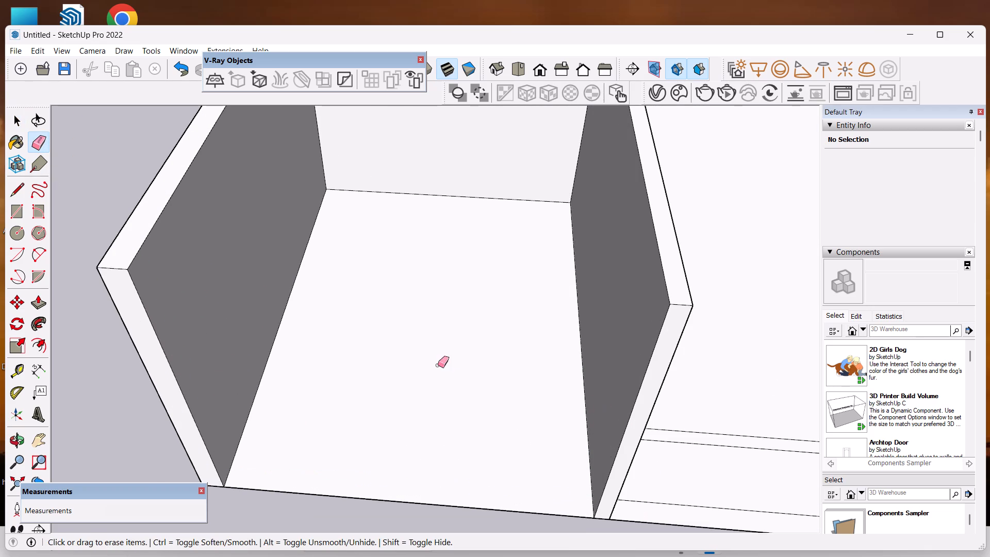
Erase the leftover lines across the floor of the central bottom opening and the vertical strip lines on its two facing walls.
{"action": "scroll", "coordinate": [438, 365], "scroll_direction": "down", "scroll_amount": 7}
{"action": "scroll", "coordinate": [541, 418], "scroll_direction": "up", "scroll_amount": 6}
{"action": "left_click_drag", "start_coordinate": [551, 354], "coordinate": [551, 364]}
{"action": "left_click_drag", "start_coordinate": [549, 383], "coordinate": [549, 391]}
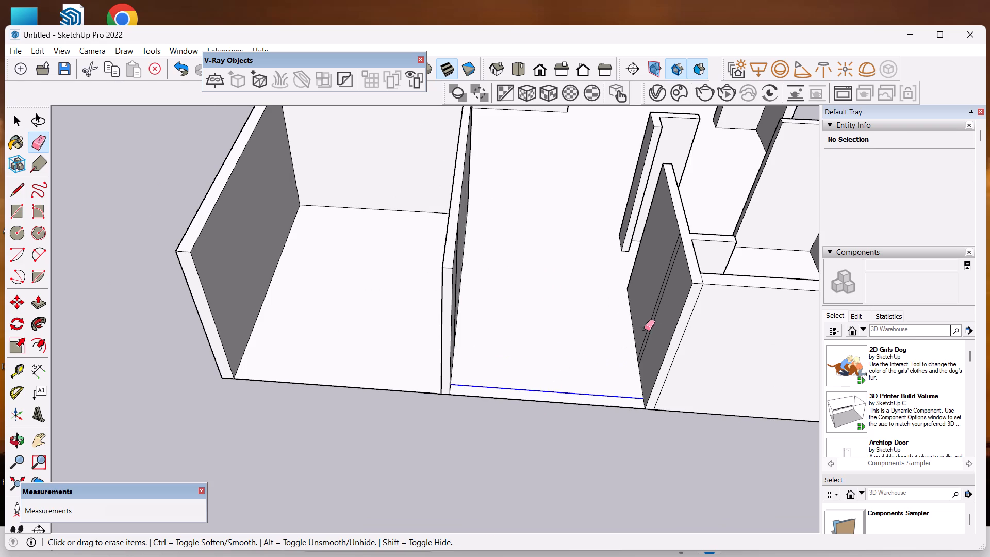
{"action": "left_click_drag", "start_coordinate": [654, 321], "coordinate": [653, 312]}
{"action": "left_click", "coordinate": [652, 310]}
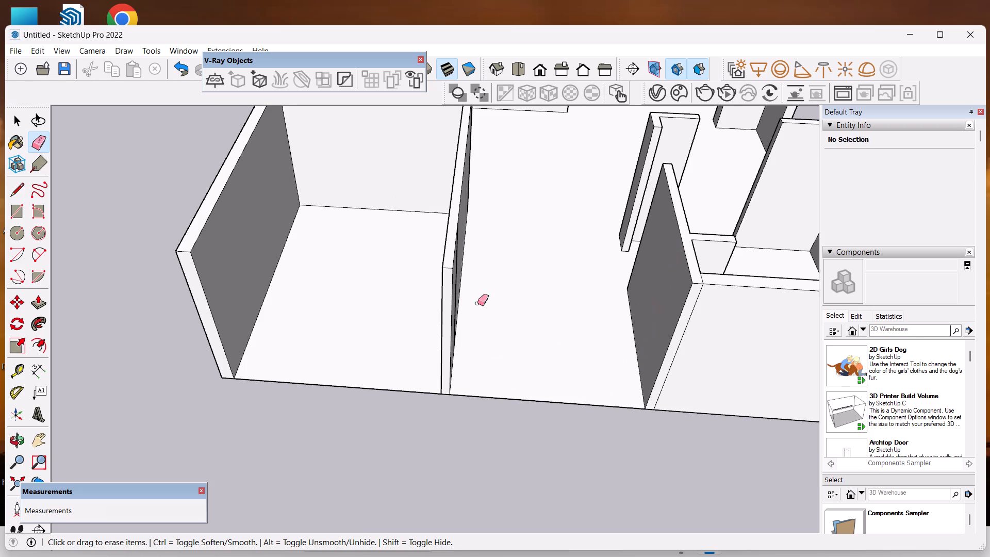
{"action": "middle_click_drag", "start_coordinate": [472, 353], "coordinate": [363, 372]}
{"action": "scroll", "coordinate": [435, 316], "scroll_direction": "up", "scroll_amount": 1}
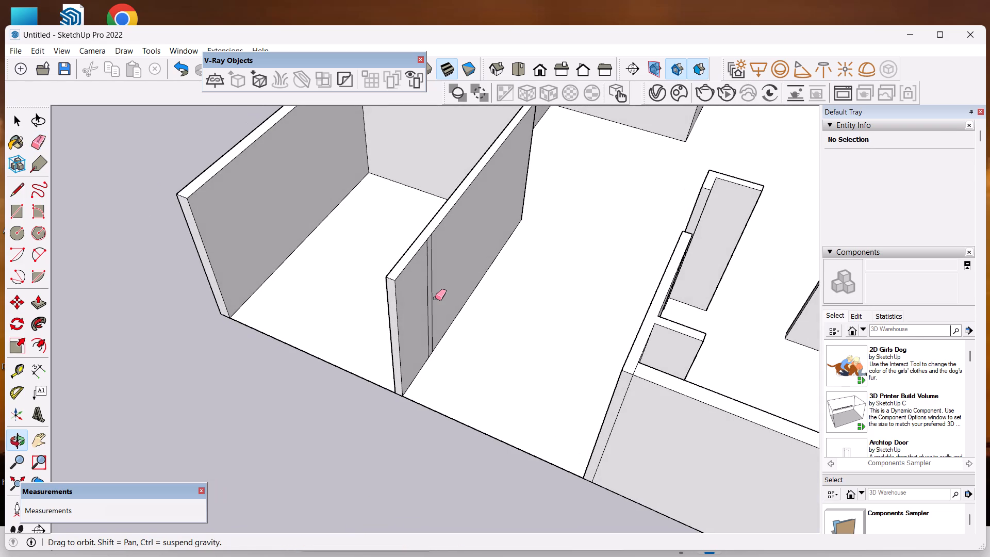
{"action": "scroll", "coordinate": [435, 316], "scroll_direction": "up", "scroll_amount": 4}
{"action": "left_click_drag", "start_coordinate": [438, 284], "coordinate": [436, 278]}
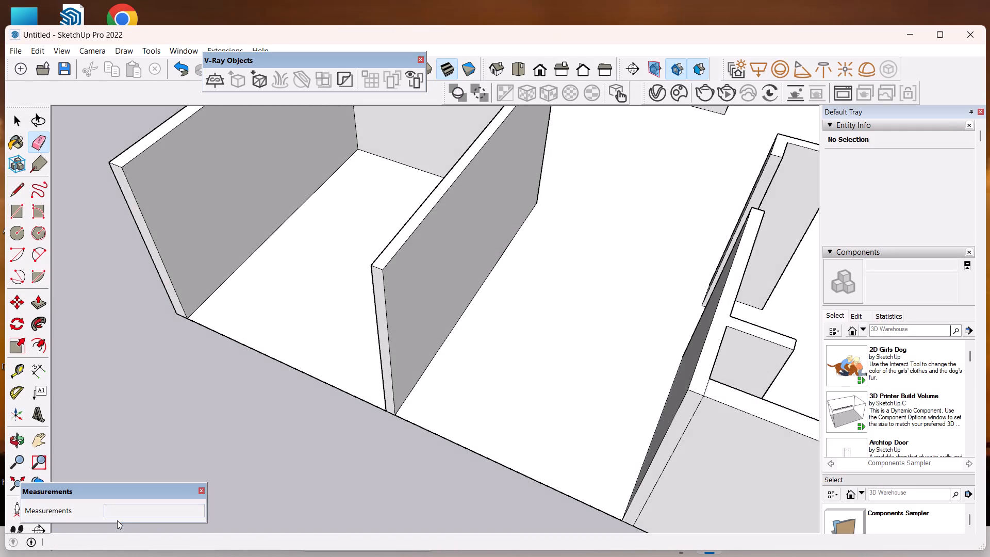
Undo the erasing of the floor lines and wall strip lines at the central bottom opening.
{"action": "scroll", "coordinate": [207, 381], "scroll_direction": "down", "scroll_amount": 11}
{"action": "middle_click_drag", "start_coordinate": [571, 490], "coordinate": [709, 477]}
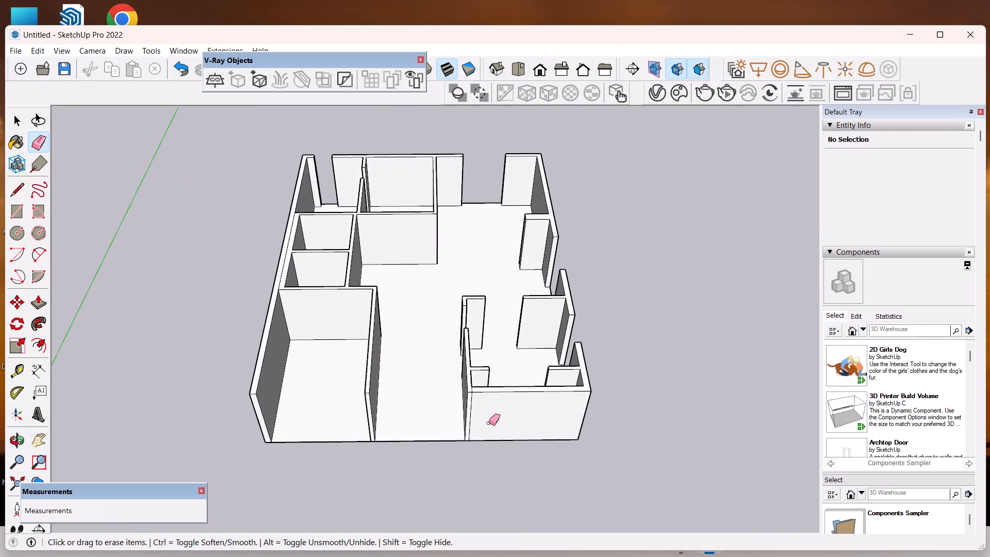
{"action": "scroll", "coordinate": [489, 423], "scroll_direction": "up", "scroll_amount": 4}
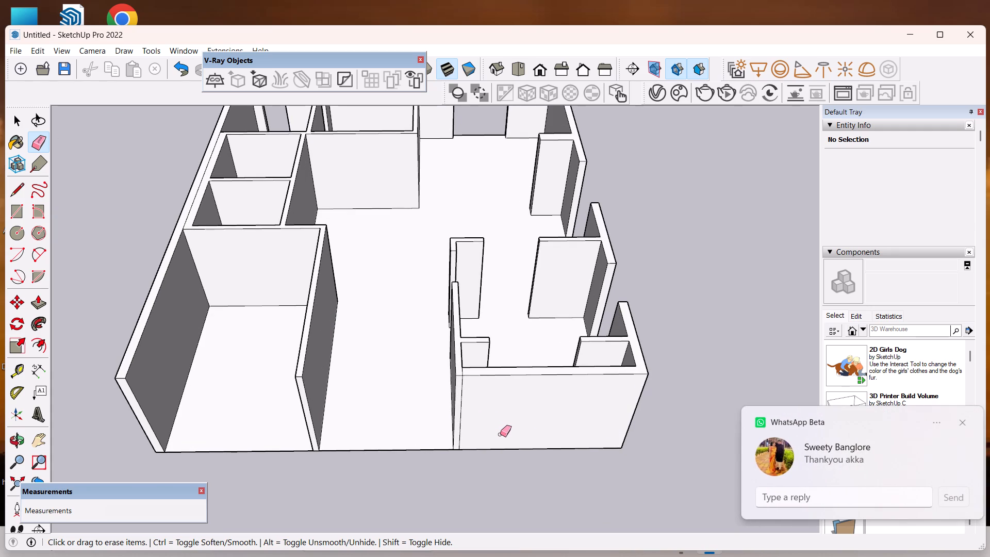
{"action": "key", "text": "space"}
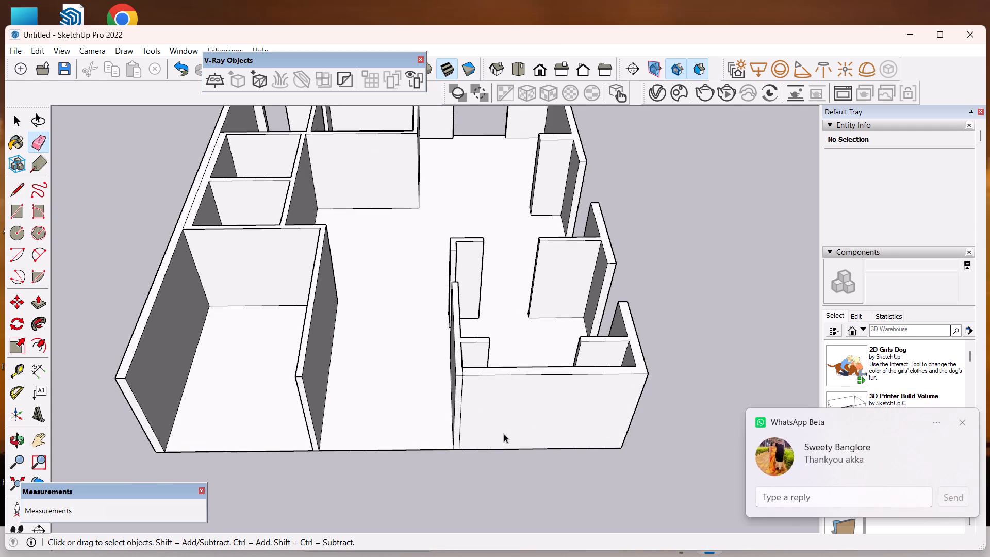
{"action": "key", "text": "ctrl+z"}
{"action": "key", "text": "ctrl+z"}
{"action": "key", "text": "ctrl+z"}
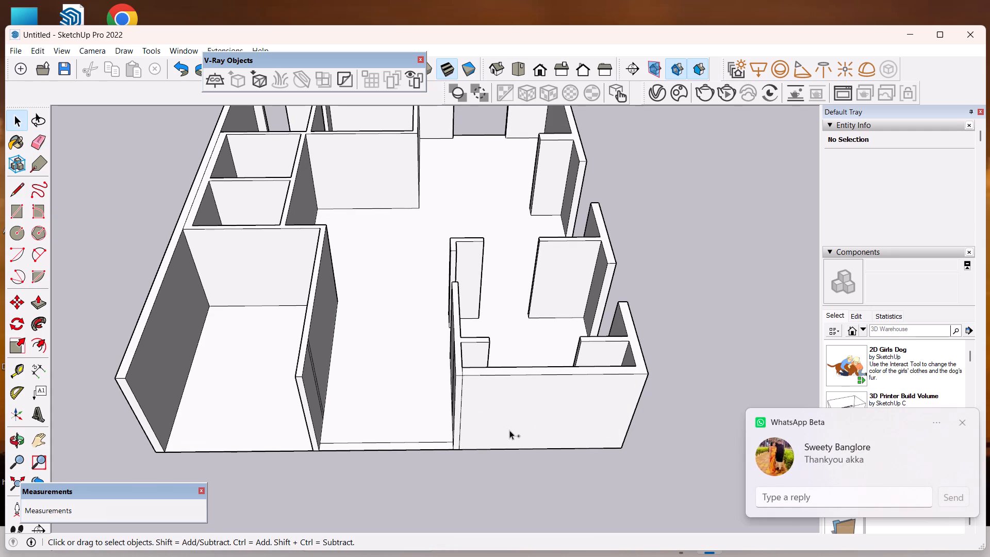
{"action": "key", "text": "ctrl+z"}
Push/pull the narrow strip on the lower-left room's interior wall about 1' 8 1/4" into the central opening as a wall stub.
{"action": "scroll", "coordinate": [305, 413], "scroll_direction": "up", "scroll_amount": 6}
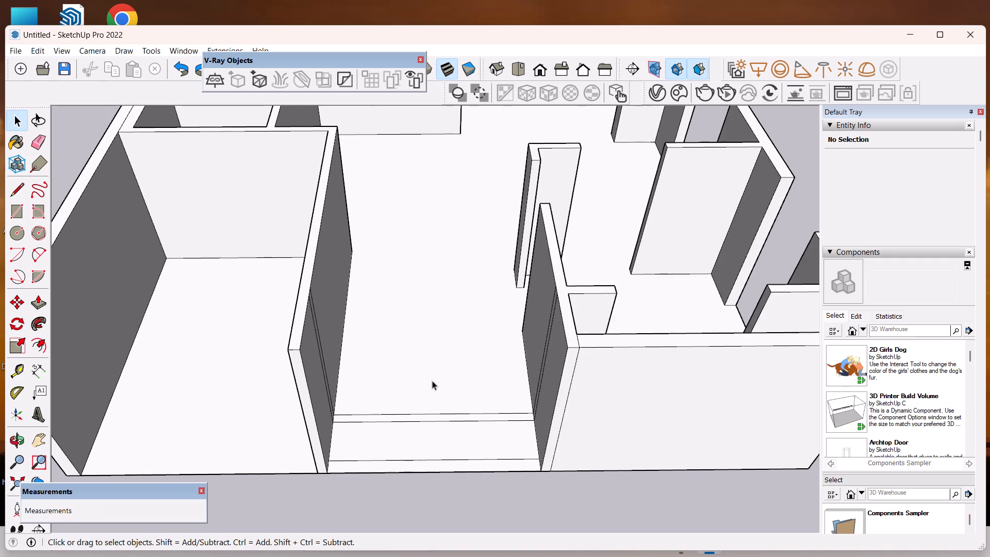
{"action": "scroll", "coordinate": [433, 381], "scroll_direction": "up", "scroll_amount": 1}
{"action": "middle_click_drag", "start_coordinate": [434, 385], "coordinate": [422, 412]}
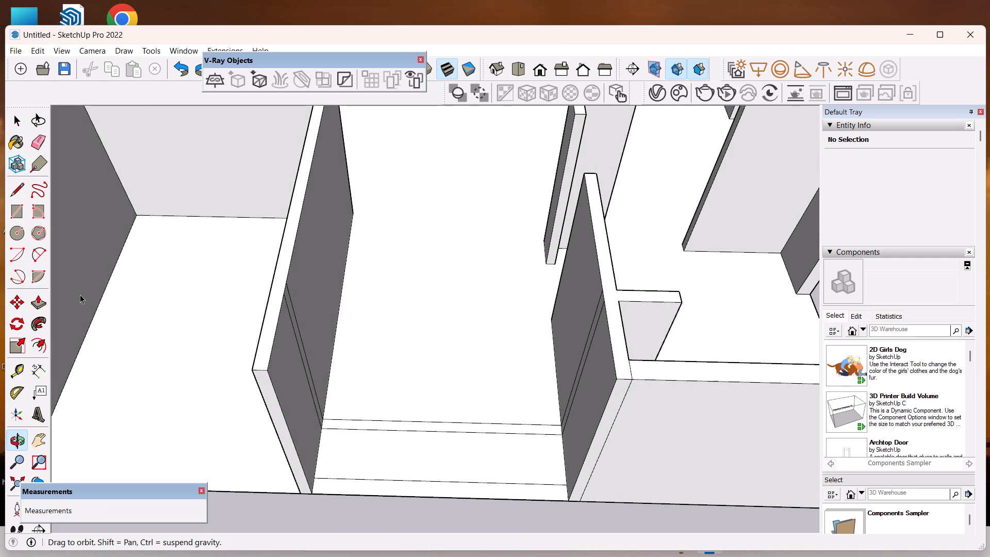
{"action": "left_click", "coordinate": [37, 310]}
{"action": "scroll", "coordinate": [329, 381], "scroll_direction": "up", "scroll_amount": 5}
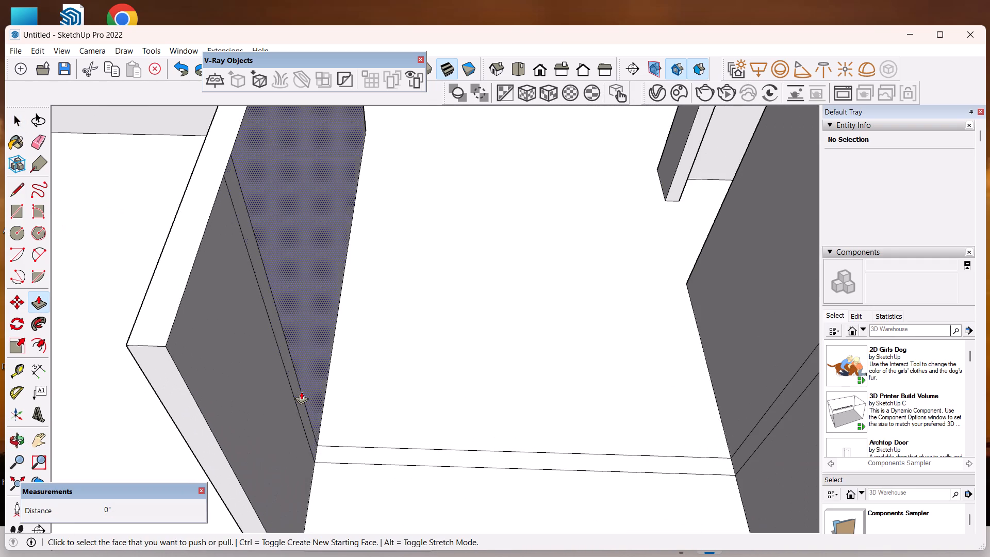
{"action": "left_click_drag", "start_coordinate": [301, 394], "coordinate": [336, 408]}
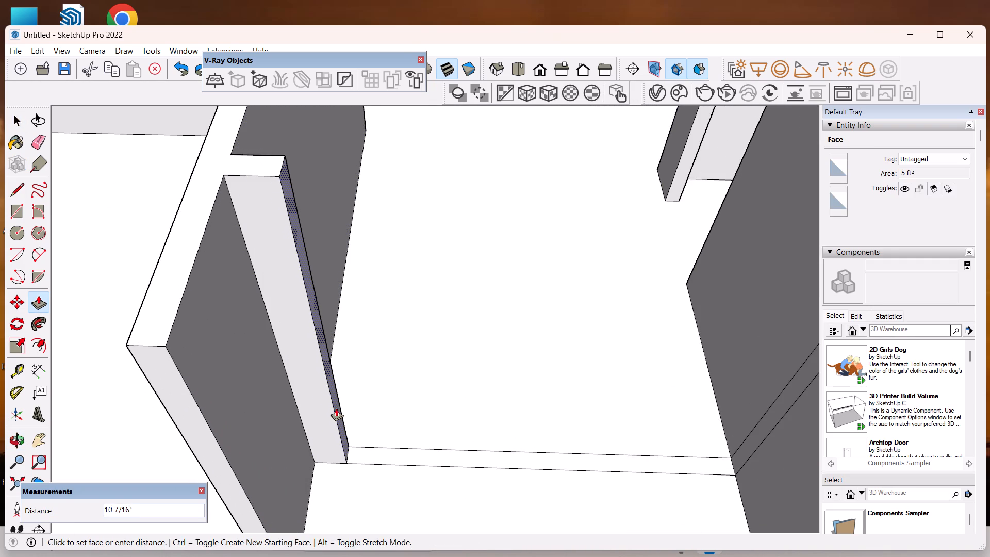
{"action": "left_click_drag", "start_coordinate": [336, 408], "coordinate": [360, 411]}
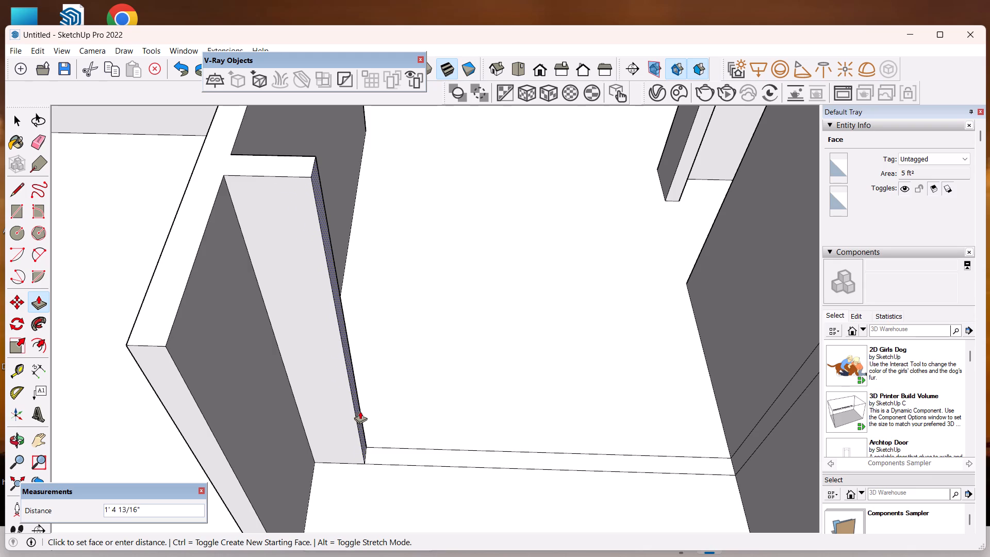
{"action": "left_click_drag", "start_coordinate": [360, 411], "coordinate": [370, 411]}
Push/pull the matching strip on the opposite wall, beside the bottom-right room, about 2' 5 3/16" into the central opening.
{"action": "scroll", "coordinate": [582, 269], "scroll_direction": "down", "scroll_amount": 6}
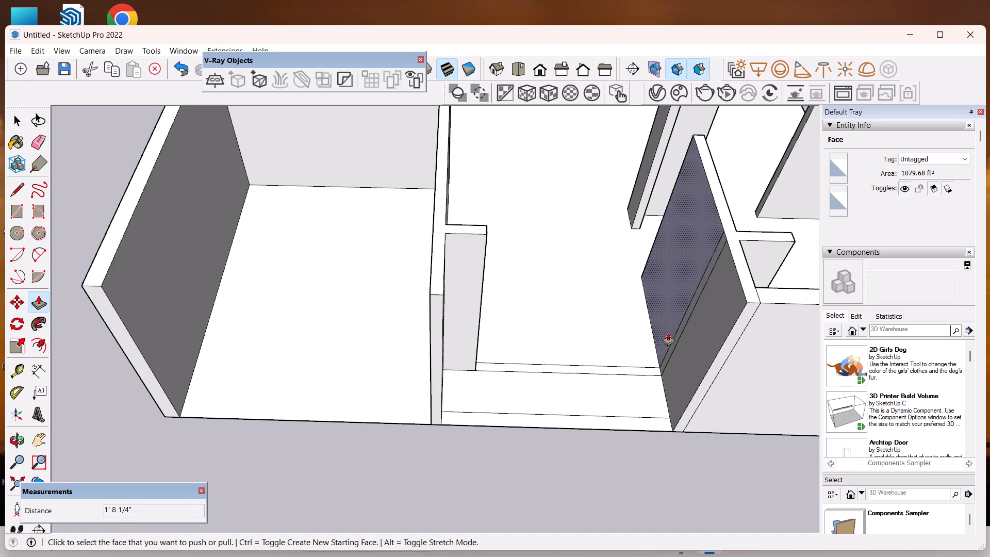
{"action": "left_click_drag", "start_coordinate": [683, 325], "coordinate": [641, 343]}
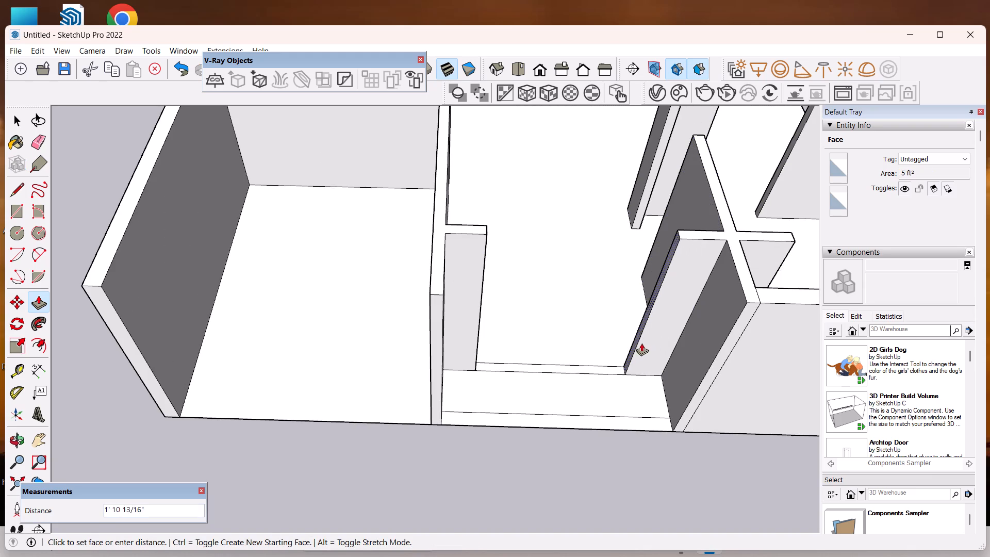
{"action": "left_click_drag", "start_coordinate": [641, 343], "coordinate": [631, 349]}
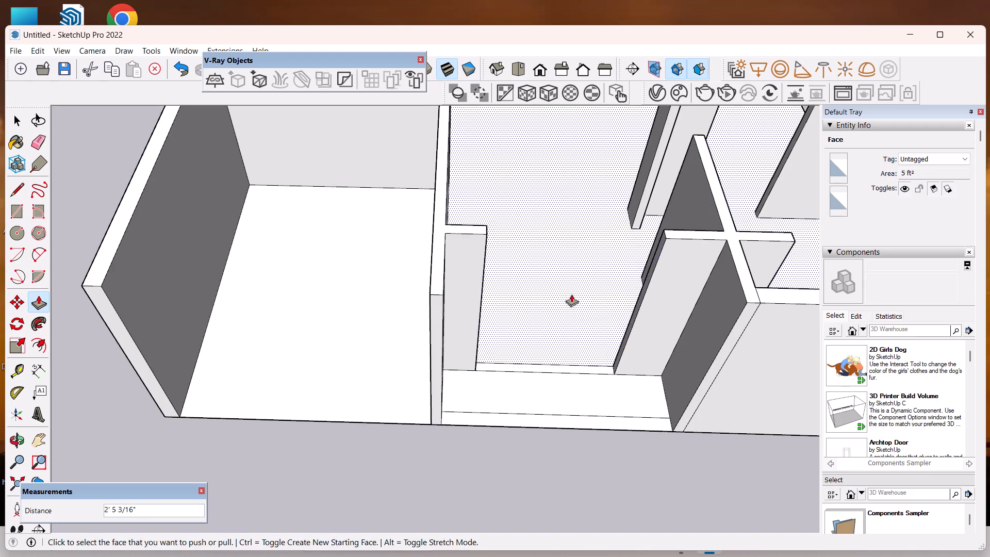
{"action": "key", "text": "space"}
Examine the walled model from several angles and distances, especially the two new stubs at the central bottom opening.
{"action": "scroll", "coordinate": [570, 290], "scroll_direction": "down", "scroll_amount": 7}
{"action": "middle_click_drag", "start_coordinate": [579, 312], "coordinate": [566, 253]}
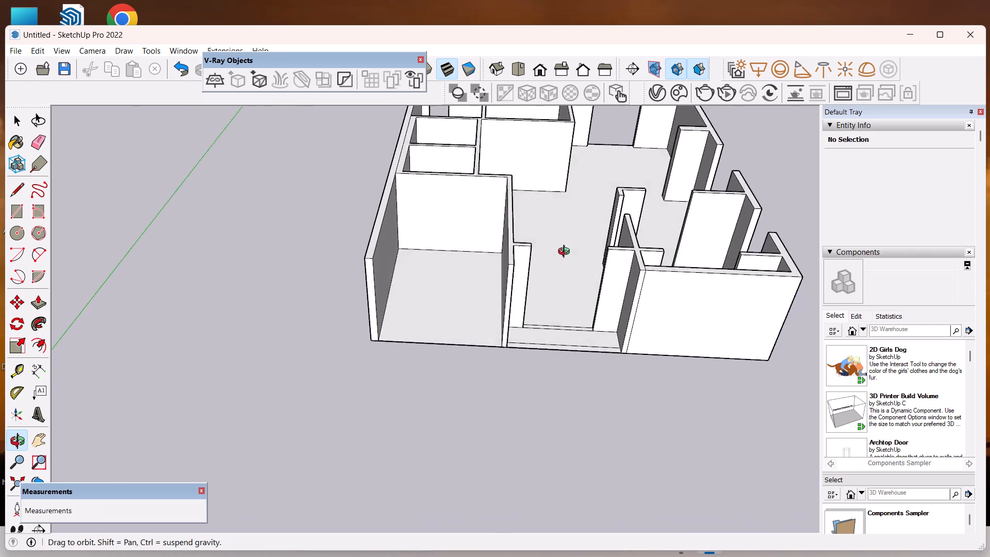
{"action": "middle_click_drag", "start_coordinate": [566, 253], "coordinate": [566, 286]}
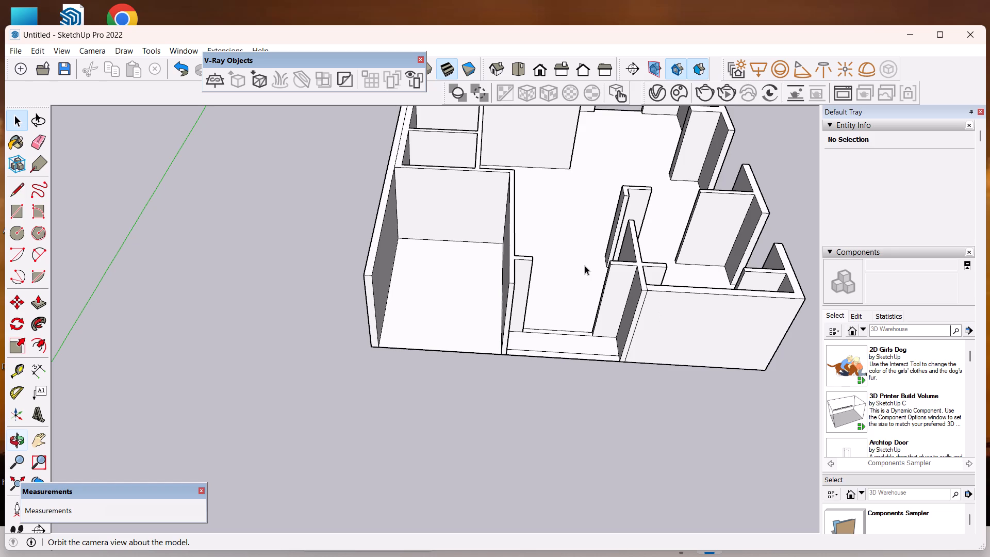
{"action": "scroll", "coordinate": [595, 237], "scroll_direction": "down", "scroll_amount": 7}
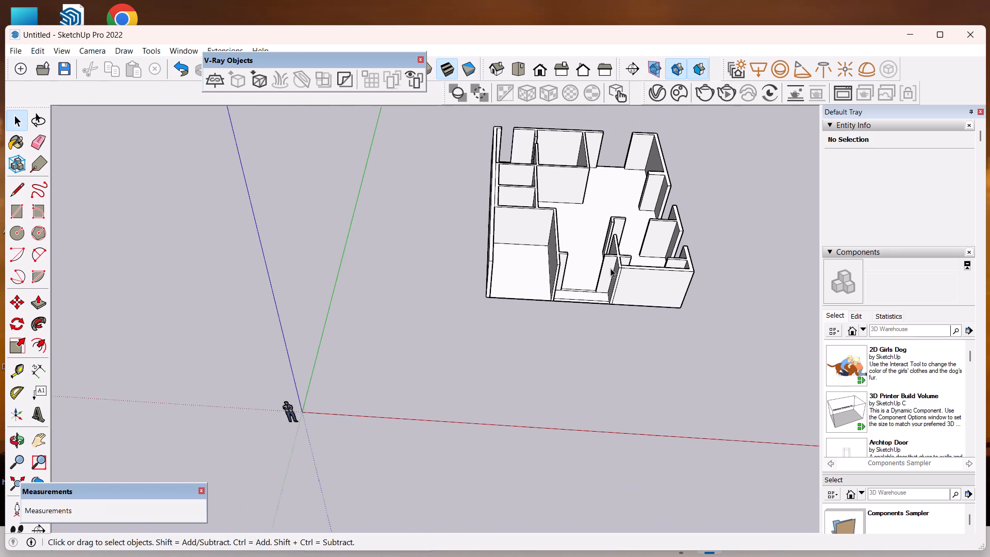
{"action": "middle_click_drag", "start_coordinate": [692, 301], "coordinate": [678, 210]}
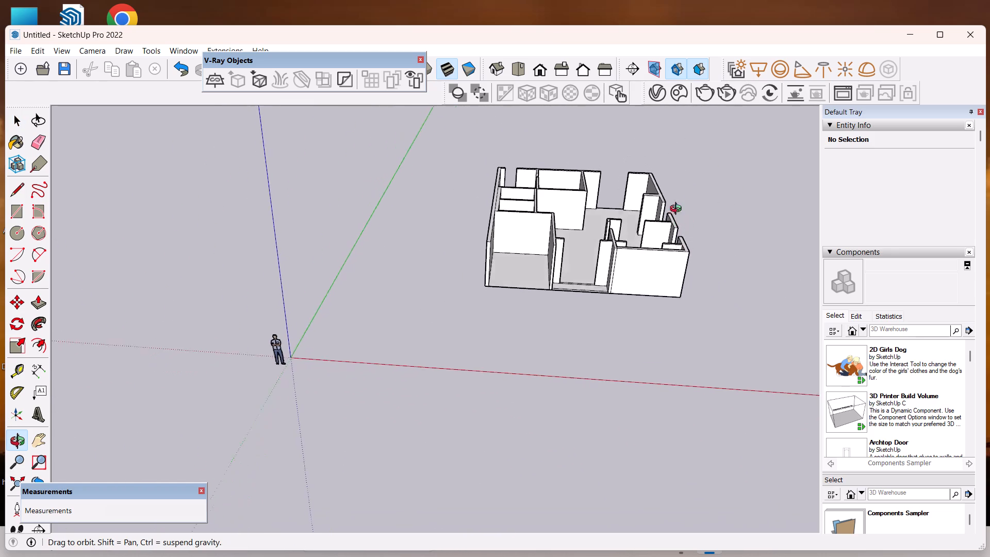
{"action": "middle_click_drag", "start_coordinate": [678, 210], "coordinate": [673, 187]}
{"action": "scroll", "coordinate": [673, 187], "scroll_direction": "up", "scroll_amount": 1}
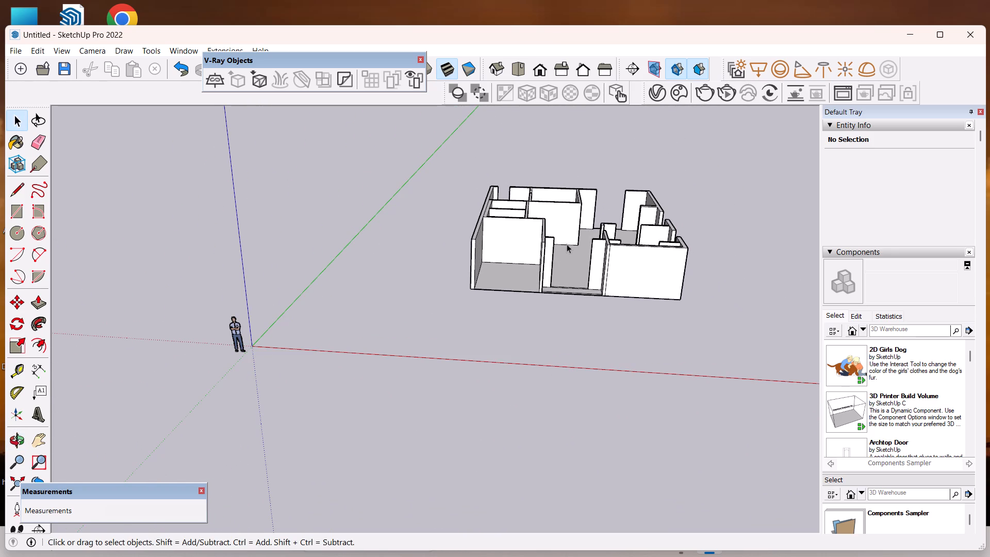
{"action": "scroll", "coordinate": [567, 242], "scroll_direction": "up", "scroll_amount": 8}
{"action": "scroll", "coordinate": [577, 285], "scroll_direction": "down", "scroll_amount": 3}
{"action": "middle_click_drag", "start_coordinate": [570, 344], "coordinate": [505, 388]}
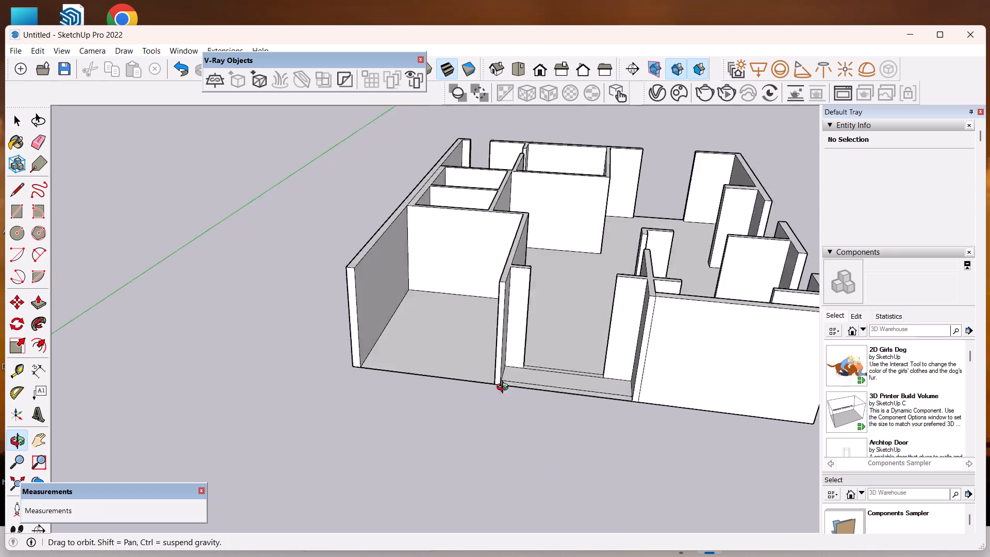
{"action": "middle_click_drag", "start_coordinate": [505, 388], "coordinate": [547, 419]}
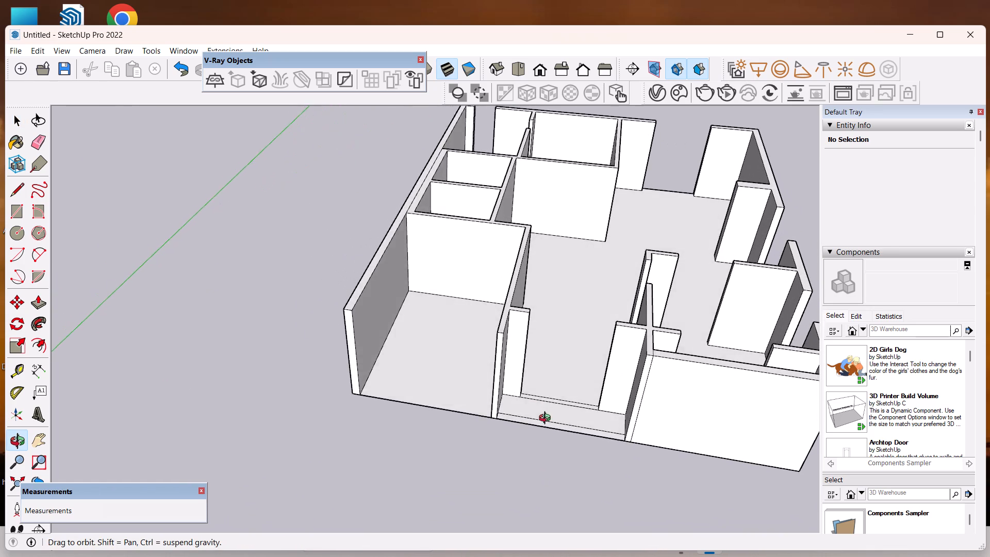
{"action": "middle_click_drag", "start_coordinate": [547, 419], "coordinate": [600, 341]}
{"action": "middle_click", "coordinate": [600, 341]}
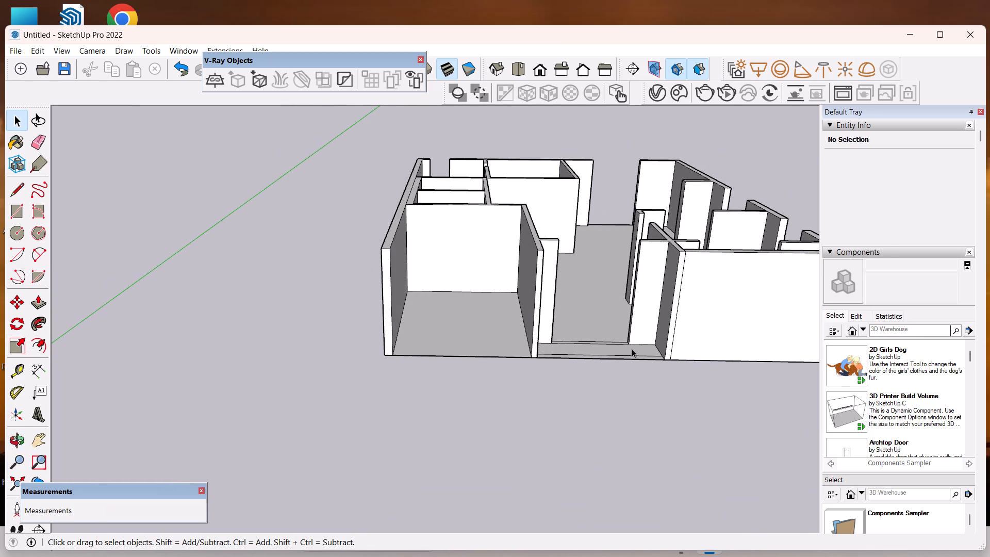
{"action": "scroll", "coordinate": [617, 338], "scroll_direction": "down", "scroll_amount": 4}
{"action": "middle_click_drag", "start_coordinate": [617, 342], "coordinate": [586, 398]}
{"action": "scroll", "coordinate": [598, 379], "scroll_direction": "up", "scroll_amount": 3}
{"action": "middle_click_drag", "start_coordinate": [614, 385], "coordinate": [614, 385]}
{"action": "scroll", "coordinate": [614, 385], "scroll_direction": "up", "scroll_amount": 1}
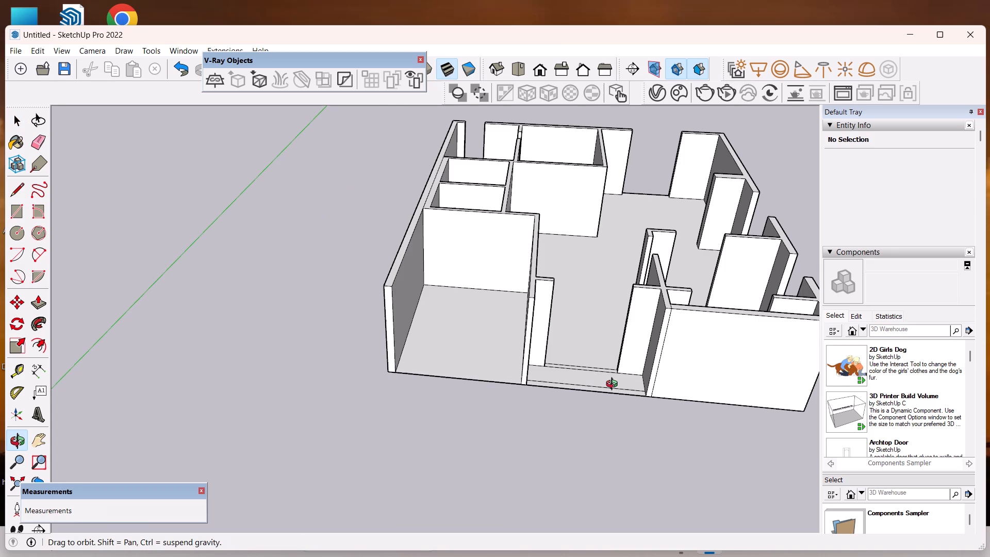
{"action": "middle_click_drag", "start_coordinate": [614, 385], "coordinate": [632, 295]}
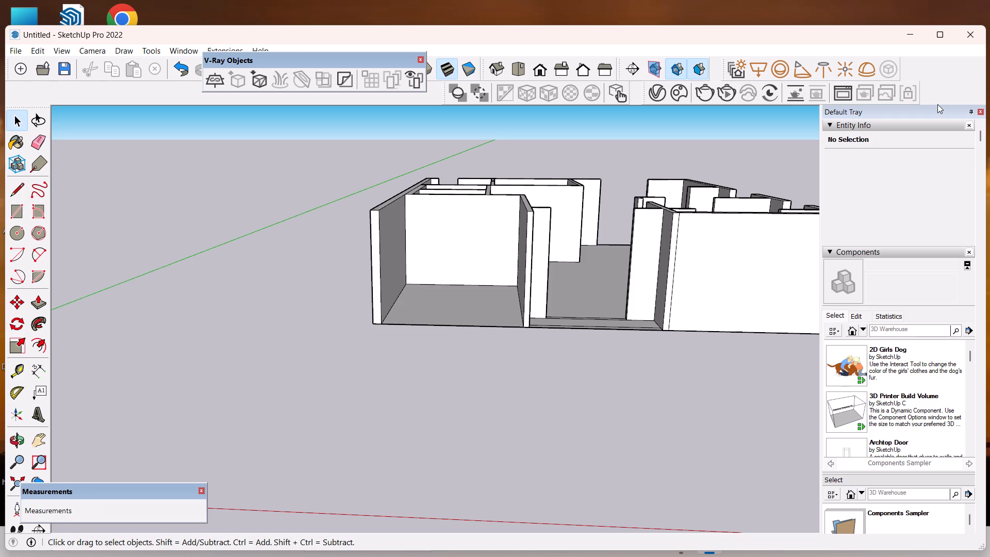
{"action": "scroll", "coordinate": [937, 102], "scroll_direction": "up", "scroll_amount": 1}
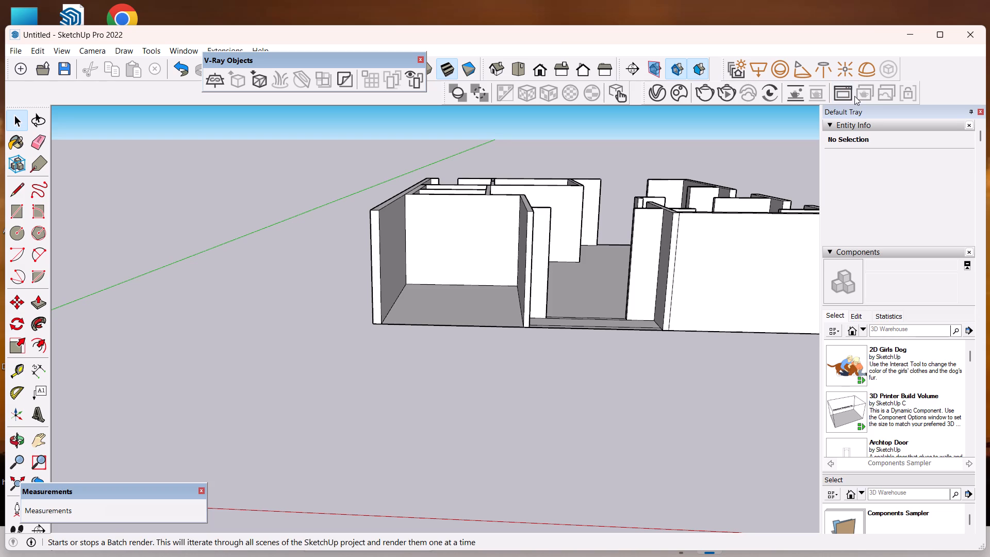
{"action": "scroll", "coordinate": [574, 257], "scroll_direction": "down", "scroll_amount": 6}
{"action": "middle_click_drag", "start_coordinate": [610, 255], "coordinate": [610, 270]}
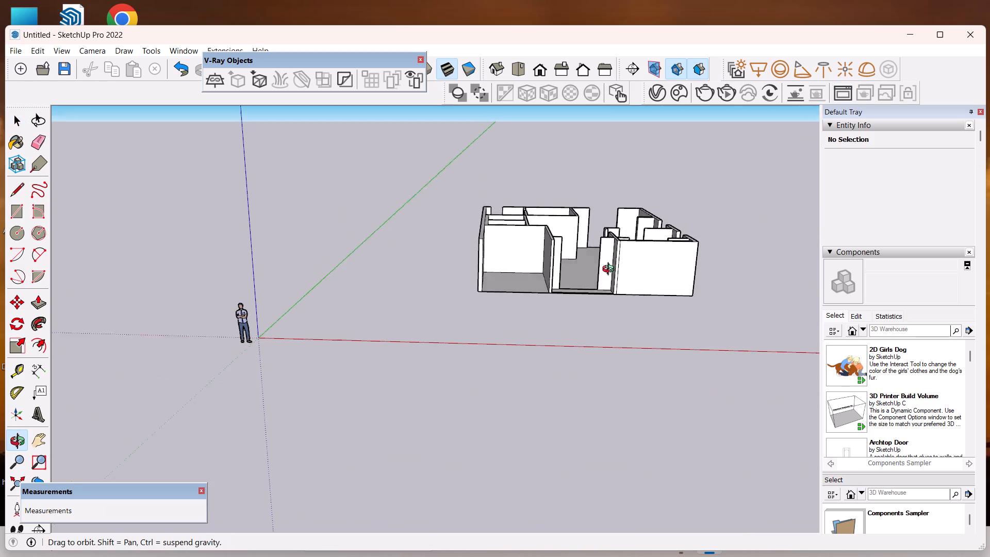
{"action": "middle_click_drag", "start_coordinate": [610, 270], "coordinate": [590, 406]}
{"action": "scroll", "coordinate": [656, 331], "scroll_direction": "up", "scroll_amount": 2}
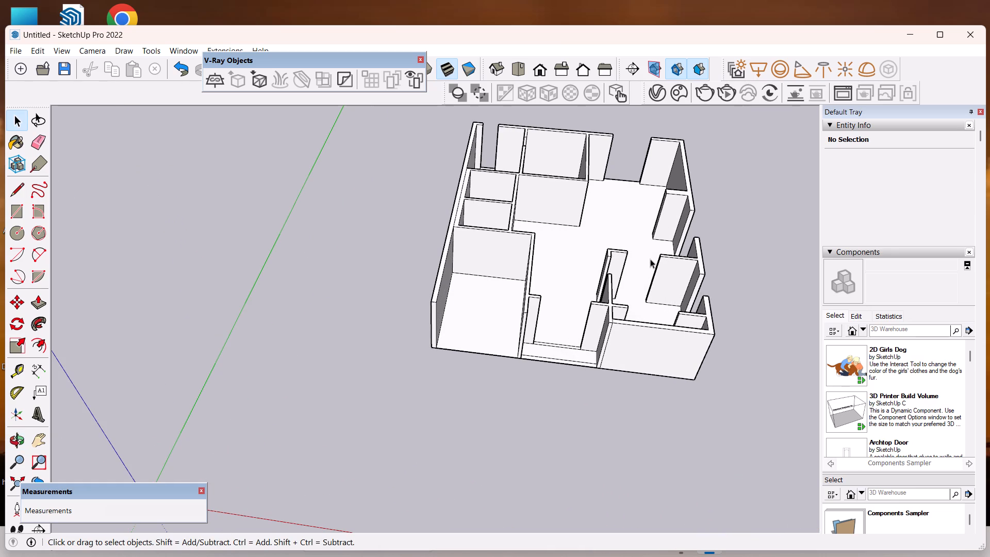
{"action": "scroll", "coordinate": [697, 285], "scroll_direction": "down", "scroll_amount": 1}
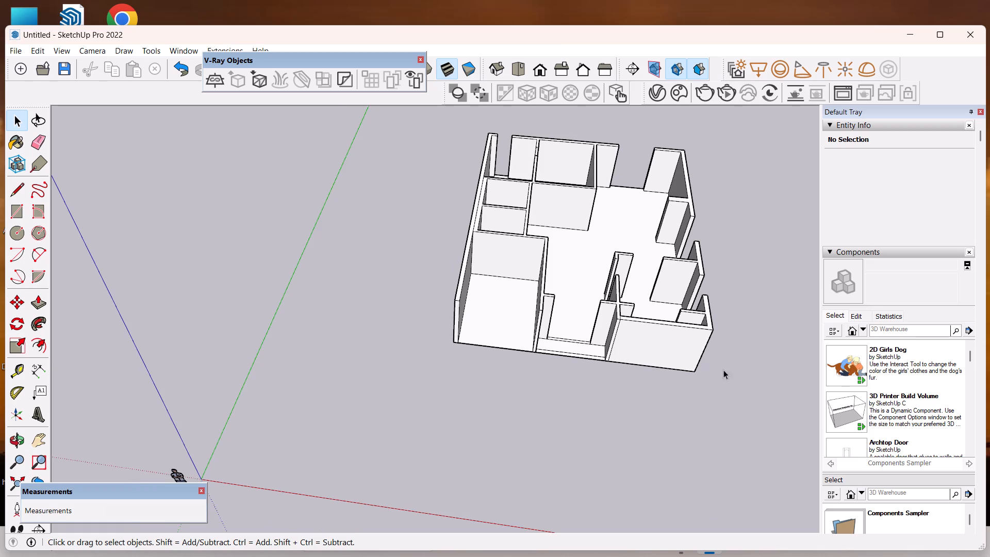
Examine the front opening with its two wall stubs and the overall walled model from closer and farther viewpoints.
{"action": "scroll", "coordinate": [734, 392], "scroll_direction": "up", "scroll_amount": 2}
{"action": "middle_click_drag", "start_coordinate": [736, 393], "coordinate": [753, 327]}
{"action": "scroll", "coordinate": [522, 338], "scroll_direction": "up", "scroll_amount": 7}
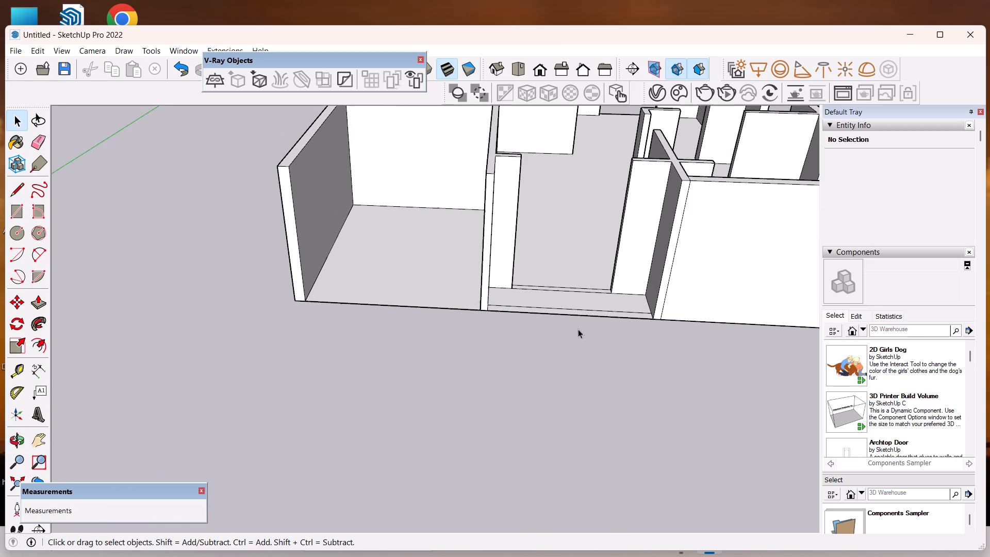
{"action": "scroll", "coordinate": [779, 252], "scroll_direction": "down", "scroll_amount": 7}
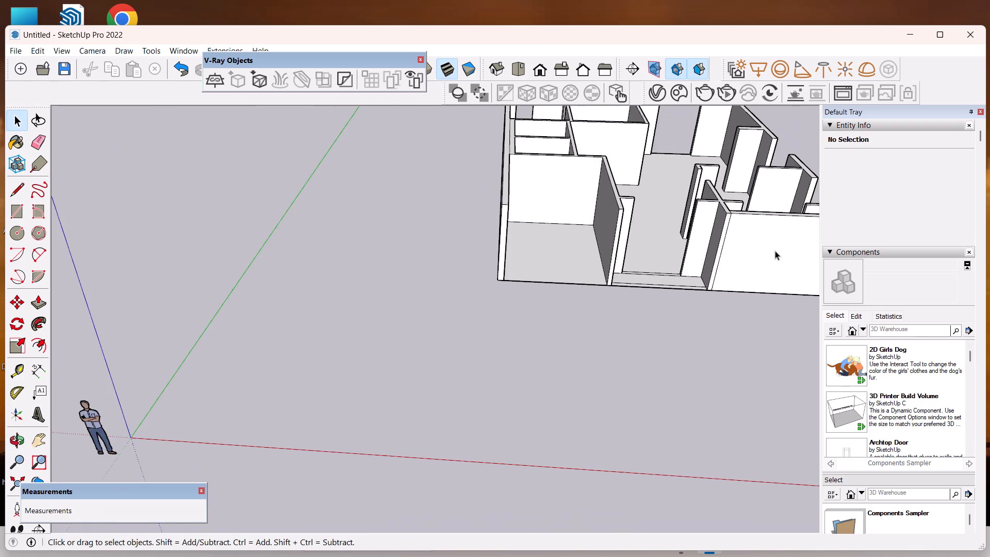
{"action": "scroll", "coordinate": [774, 250], "scroll_direction": "down", "scroll_amount": 4}
{"action": "scroll", "coordinate": [533, 261], "scroll_direction": "down", "scroll_amount": 10}
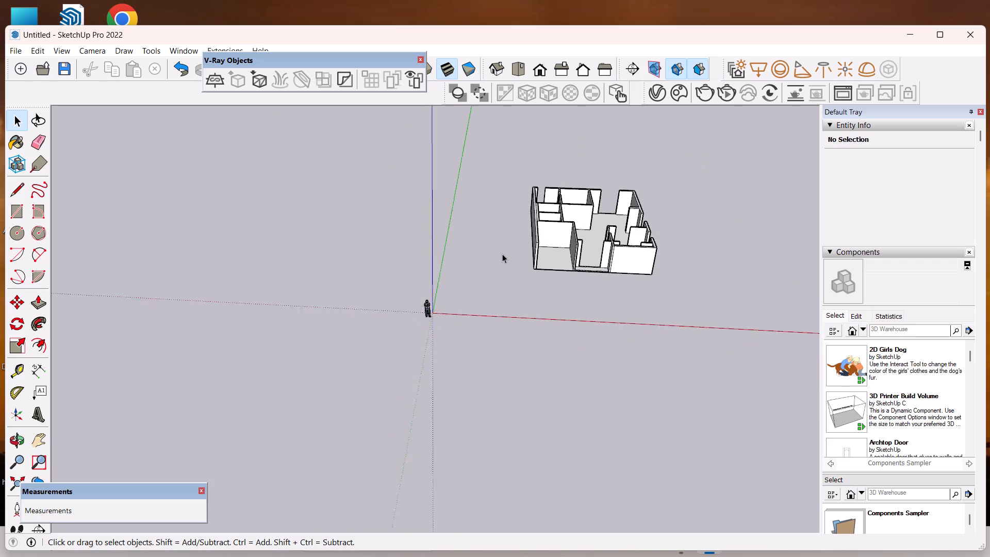
{"action": "scroll", "coordinate": [502, 254], "scroll_direction": "down", "scroll_amount": 4}
{"action": "scroll", "coordinate": [715, 254], "scroll_direction": "up", "scroll_amount": 7}
{"action": "scroll", "coordinate": [571, 216], "scroll_direction": "up", "scroll_amount": 6}
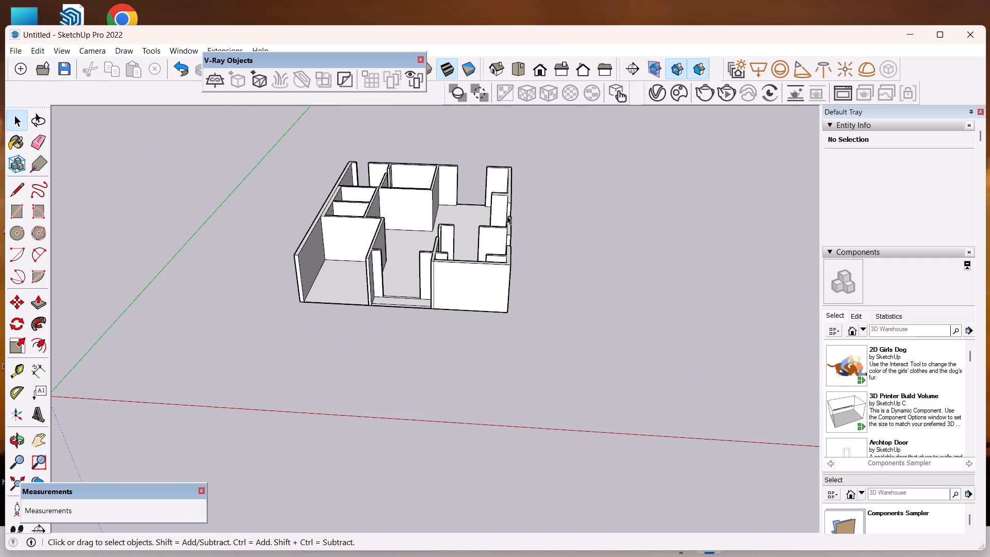
Start drawing a rectangle on the empty ground just outside the front corner of the bottom-right room.
{"action": "left_click", "coordinate": [19, 213]}
{"action": "scroll", "coordinate": [619, 332], "scroll_direction": "up", "scroll_amount": 4}
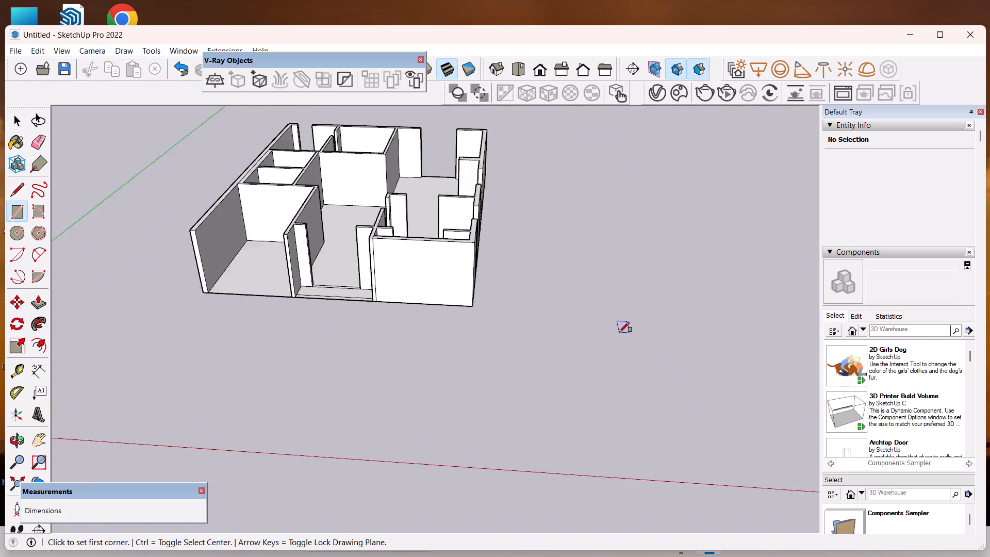
{"action": "scroll", "coordinate": [619, 332], "scroll_direction": "up", "scroll_amount": 2}
{"action": "left_click", "coordinate": [487, 298]}
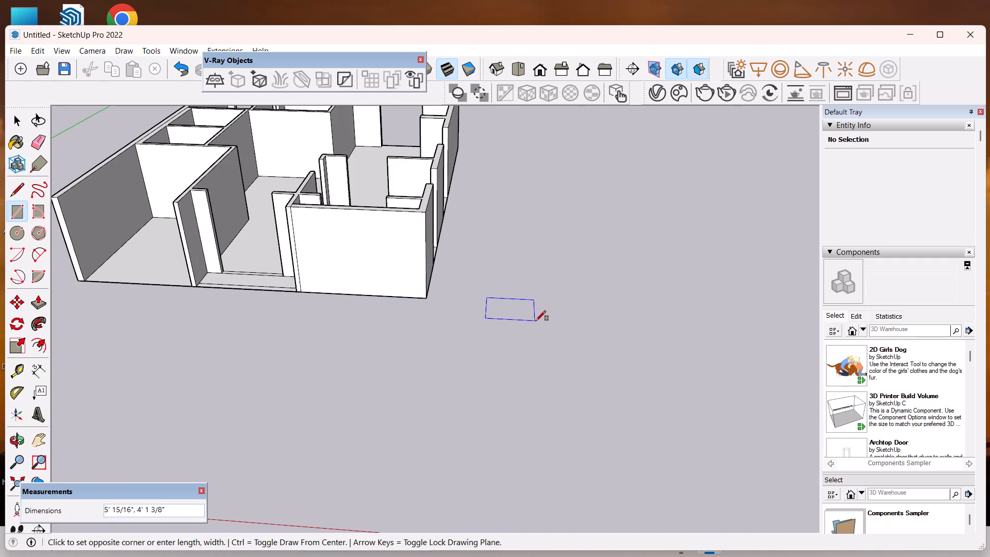
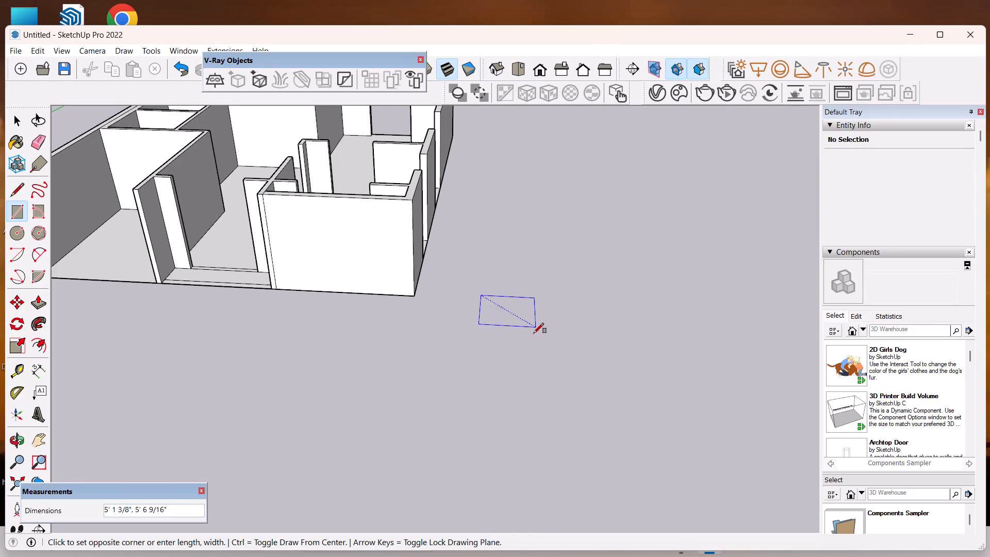
Abandon the unfinished rectangle and examine the walled model and its front opening from several angles and distances.
{"action": "key", "text": "space"}
{"action": "scroll", "coordinate": [326, 278], "scroll_direction": "down", "scroll_amount": 5}
{"action": "middle_click_drag", "start_coordinate": [222, 266], "coordinate": [221, 265]}
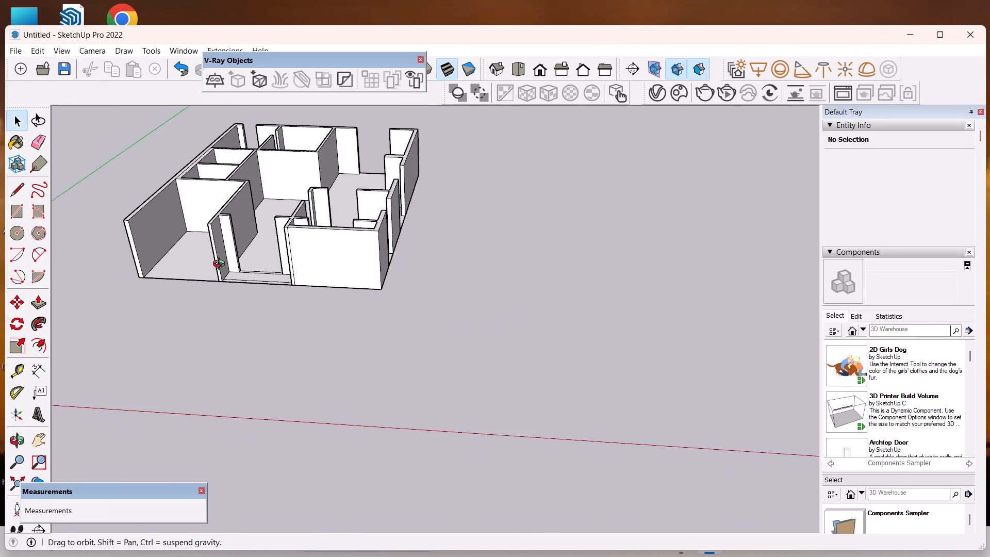
{"action": "middle_click_drag", "start_coordinate": [221, 265], "coordinate": [311, 177]}
{"action": "scroll", "coordinate": [289, 238], "scroll_direction": "up", "scroll_amount": 8}
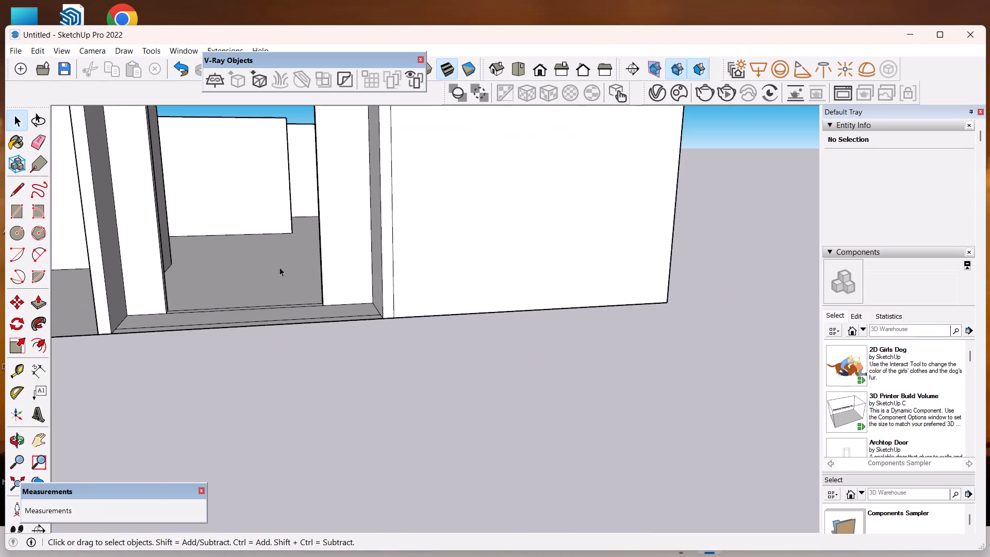
{"action": "scroll", "coordinate": [283, 266], "scroll_direction": "down", "scroll_amount": 8}
{"action": "middle_click_drag", "start_coordinate": [293, 276], "coordinate": [282, 412]}
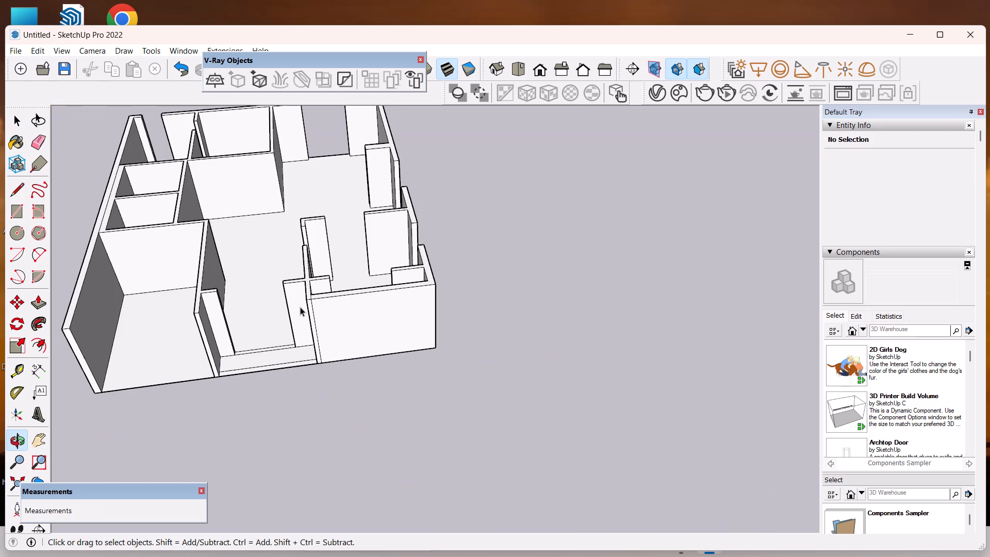
{"action": "scroll", "coordinate": [300, 307], "scroll_direction": "down", "scroll_amount": 2}
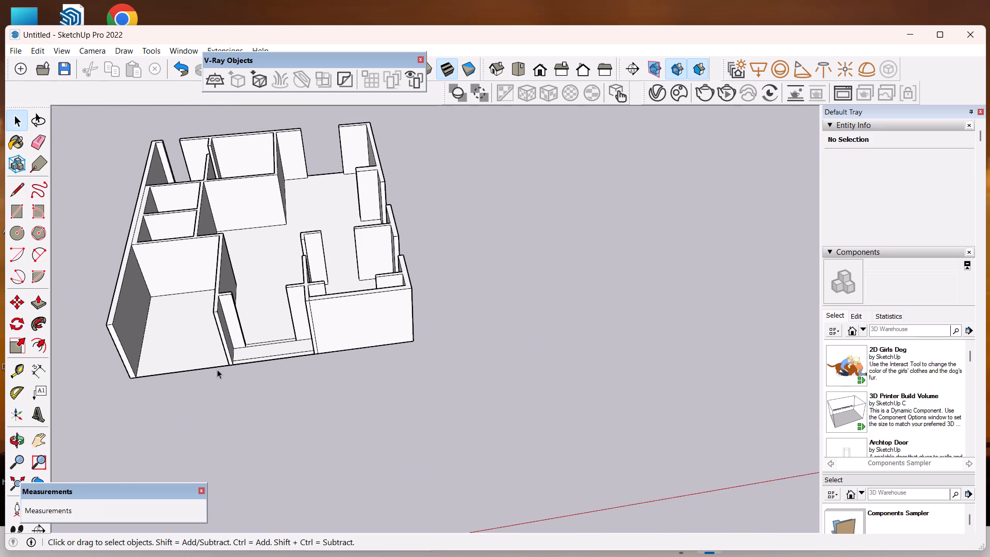
{"action": "middle_click_drag", "start_coordinate": [217, 369], "coordinate": [193, 272]}
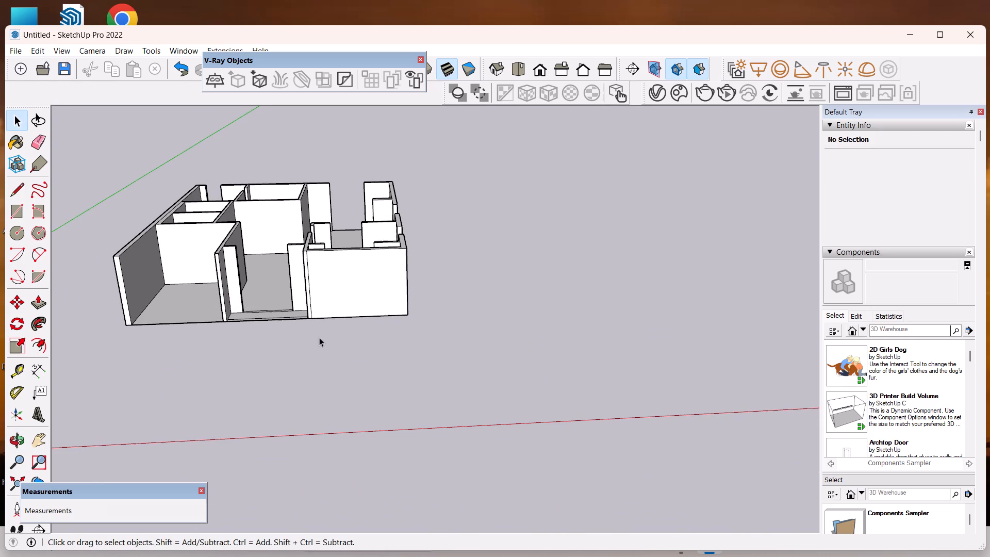
{"action": "scroll", "coordinate": [231, 290], "scroll_direction": "up", "scroll_amount": 6}
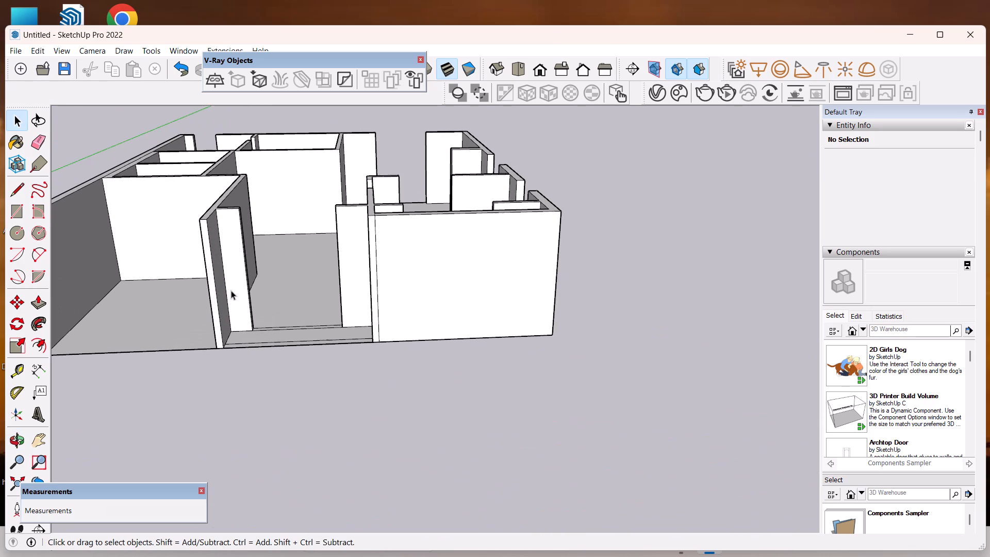
{"action": "middle_click_drag", "start_coordinate": [231, 290], "coordinate": [221, 293]}
{"action": "scroll", "coordinate": [277, 311], "scroll_direction": "down", "scroll_amount": 5}
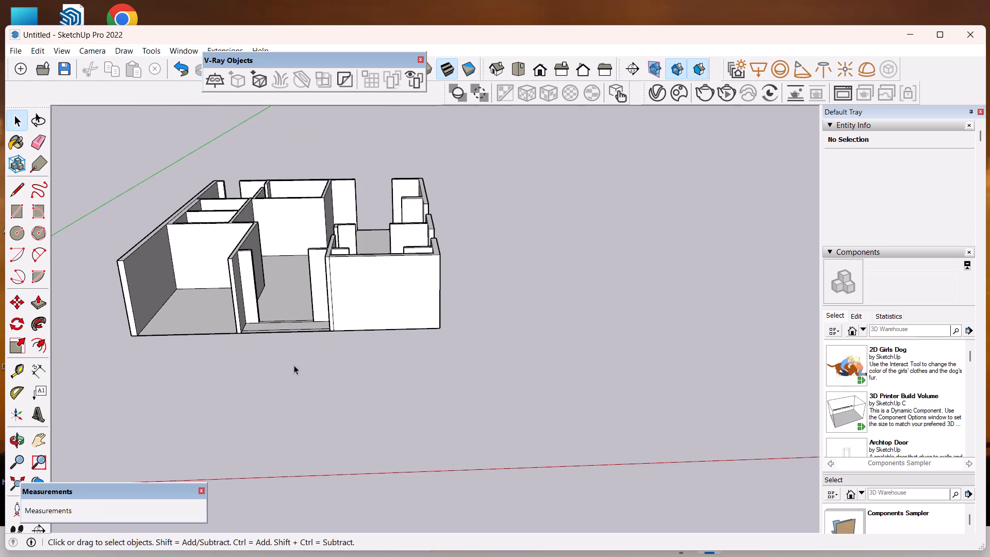
{"action": "middle_click_drag", "start_coordinate": [293, 373], "coordinate": [259, 350]}
{"action": "scroll", "coordinate": [253, 320], "scroll_direction": "up", "scroll_amount": 1}
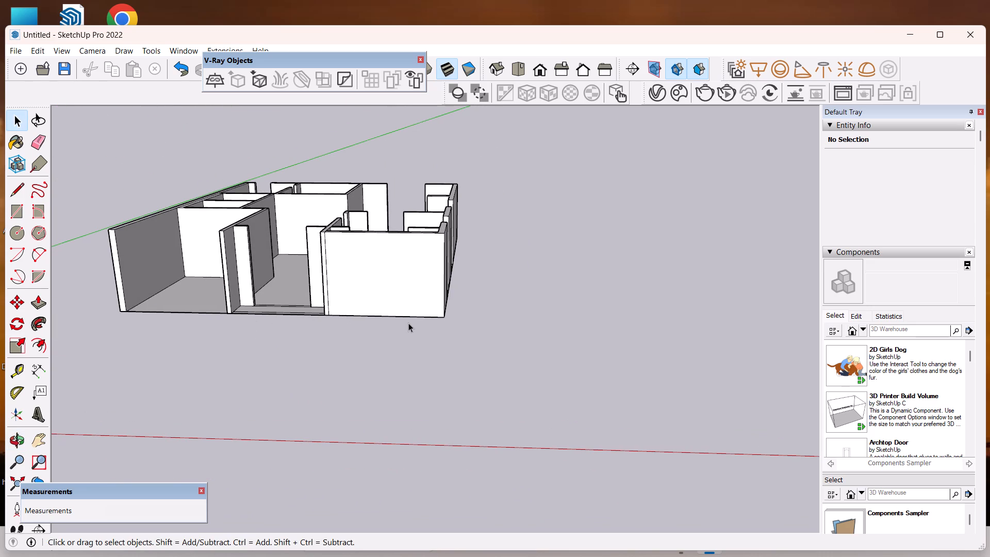
{"action": "scroll", "coordinate": [210, 312], "scroll_direction": "up", "scroll_amount": 1}
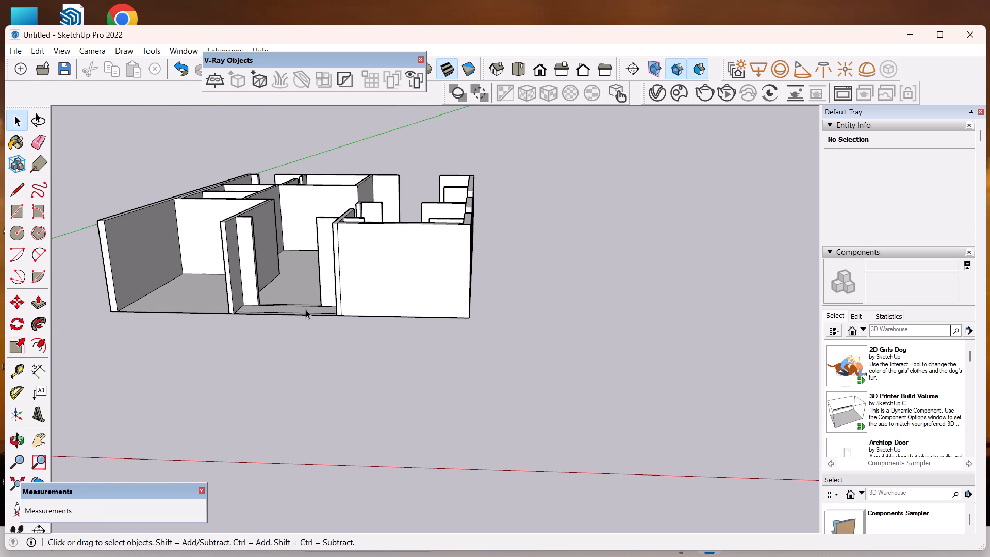
{"action": "scroll", "coordinate": [309, 309], "scroll_direction": "up", "scroll_amount": 1}
{"action": "scroll", "coordinate": [324, 301], "scroll_direction": "down", "scroll_amount": 4}
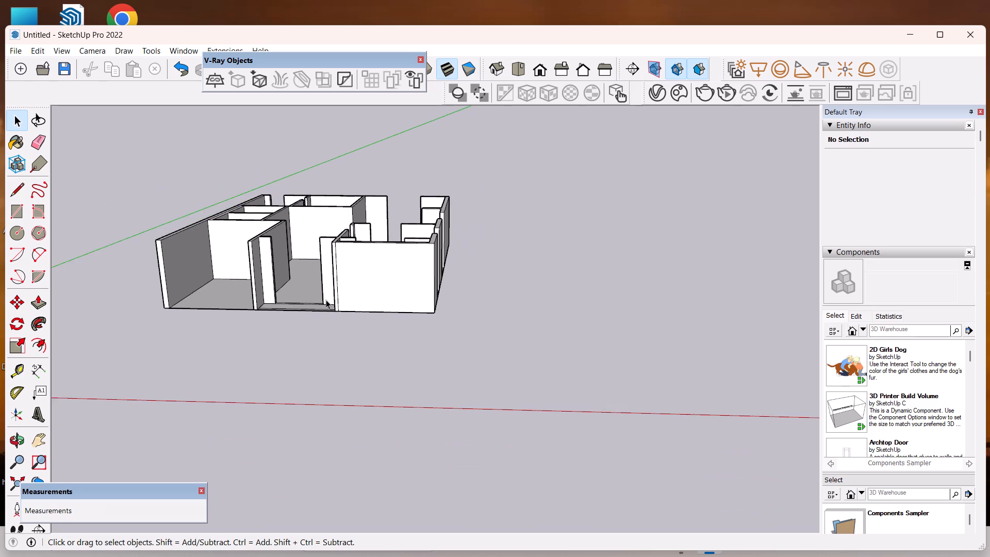
{"action": "middle_click_drag", "start_coordinate": [326, 305], "coordinate": [324, 404]}
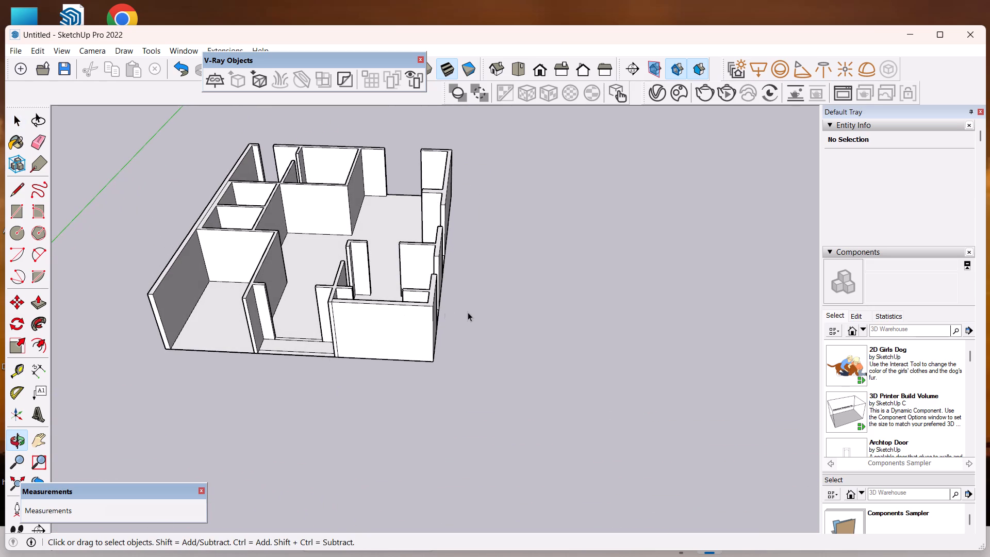
{"action": "scroll", "coordinate": [469, 314], "scroll_direction": "down", "scroll_amount": 6}
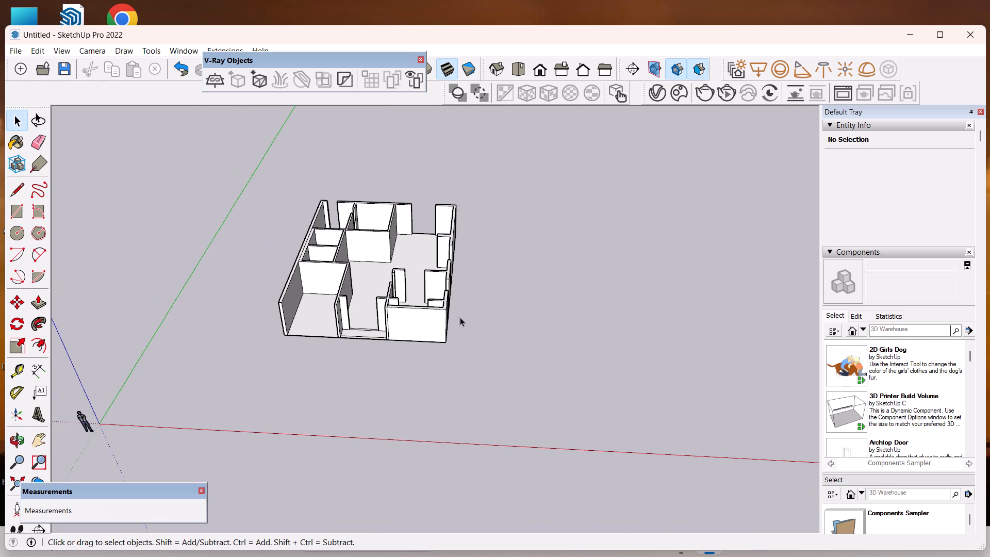
Draw a line across the end face of the side wall's middle segment, at the wider opening, 3' below the wall top.
{"action": "middle_click_drag", "start_coordinate": [460, 317], "coordinate": [118, 268]}
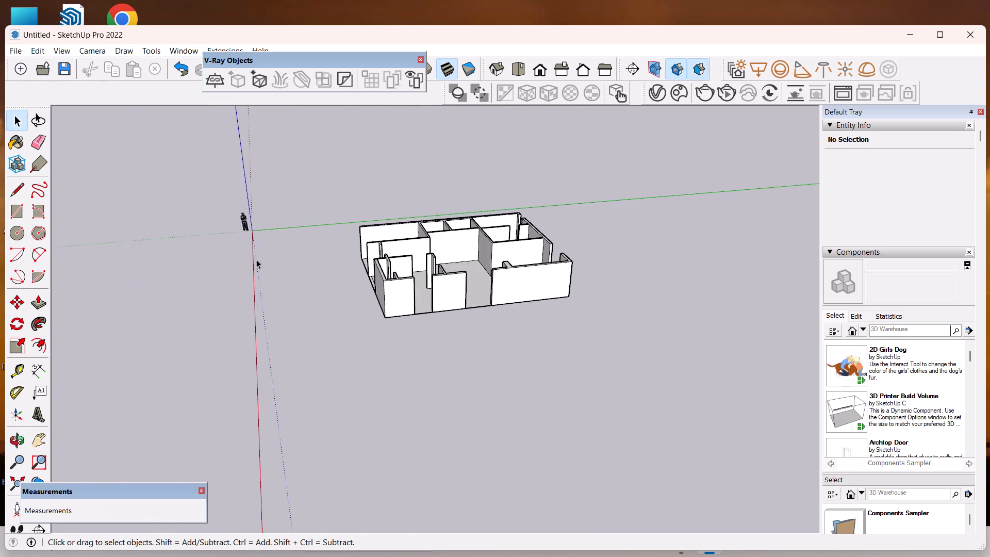
{"action": "scroll", "coordinate": [517, 245], "scroll_direction": "up", "scroll_amount": 7}
{"action": "middle_click_drag", "start_coordinate": [355, 282], "coordinate": [259, 316]}
{"action": "scroll", "coordinate": [256, 308], "scroll_direction": "up", "scroll_amount": 9}
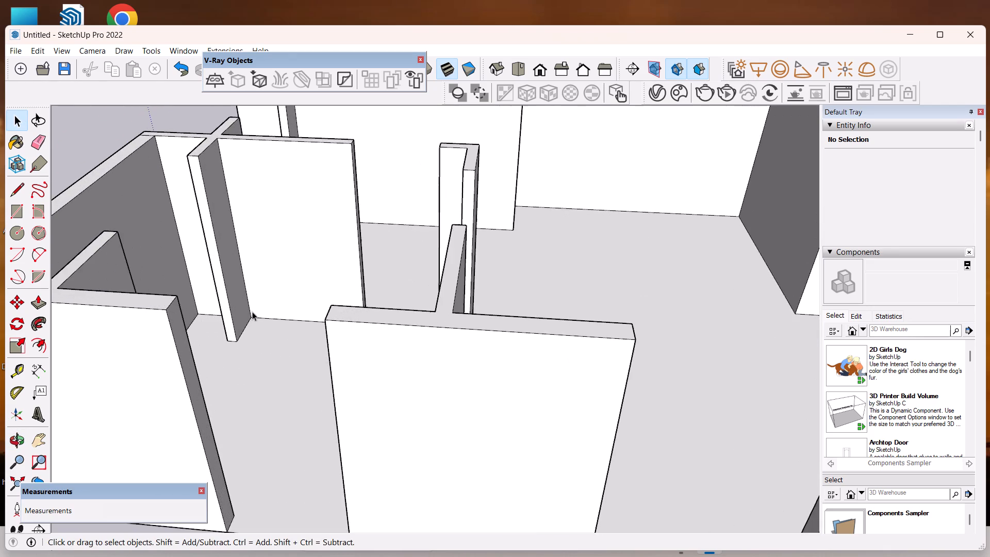
{"action": "scroll", "coordinate": [252, 312], "scroll_direction": "down", "scroll_amount": 1}
{"action": "left_click", "coordinate": [23, 191]}
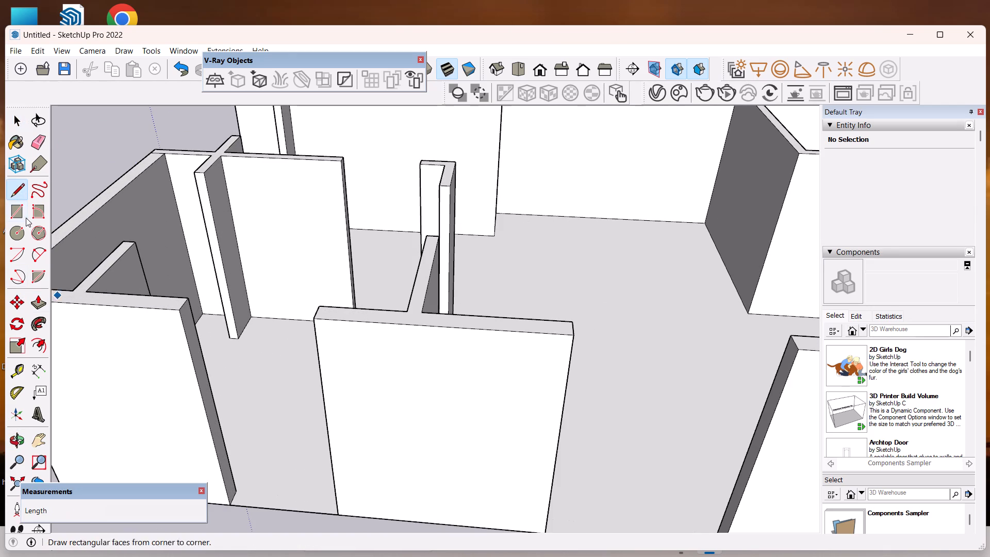
{"action": "middle_click_drag", "start_coordinate": [283, 408], "coordinate": [246, 411]}
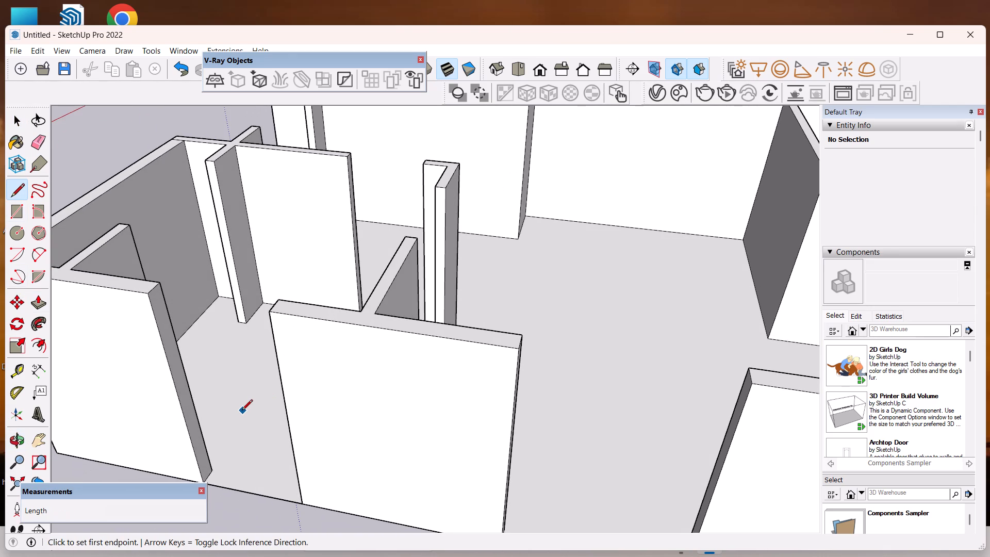
{"action": "scroll", "coordinate": [433, 360], "scroll_direction": "down", "scroll_amount": 5}
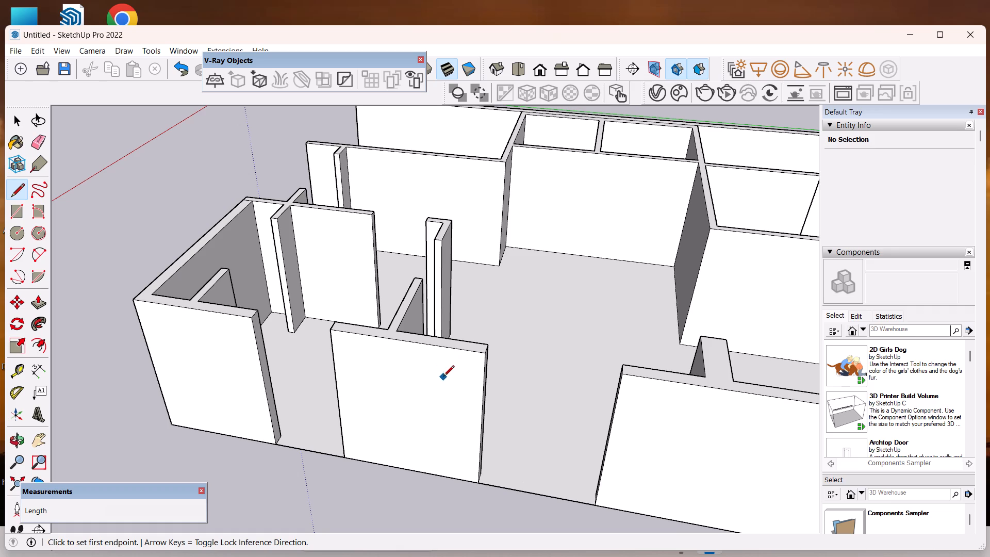
{"action": "scroll", "coordinate": [478, 348], "scroll_direction": "down", "scroll_amount": 5}
{"action": "middle_click_drag", "start_coordinate": [470, 378], "coordinate": [505, 283]}
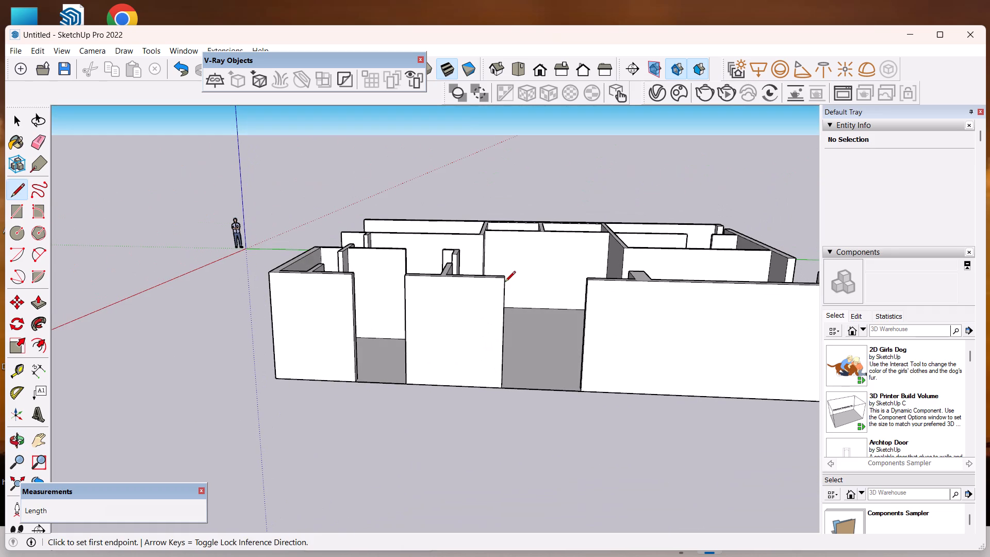
{"action": "scroll", "coordinate": [505, 283], "scroll_direction": "up", "scroll_amount": 1}
{"action": "middle_click_drag", "start_coordinate": [505, 283], "coordinate": [359, 326]}
{"action": "scroll", "coordinate": [366, 349], "scroll_direction": "up", "scroll_amount": 7}
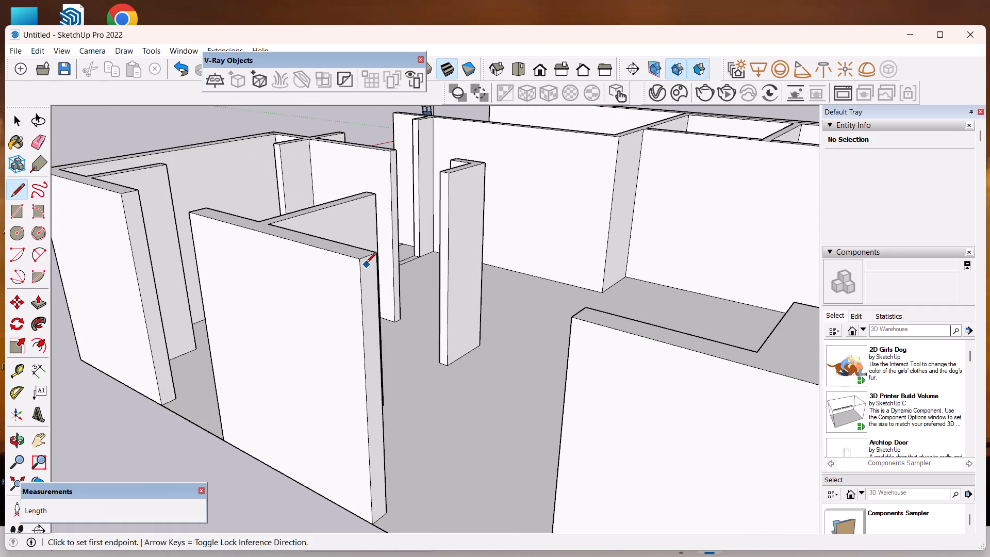
{"action": "left_click", "coordinate": [360, 261]}
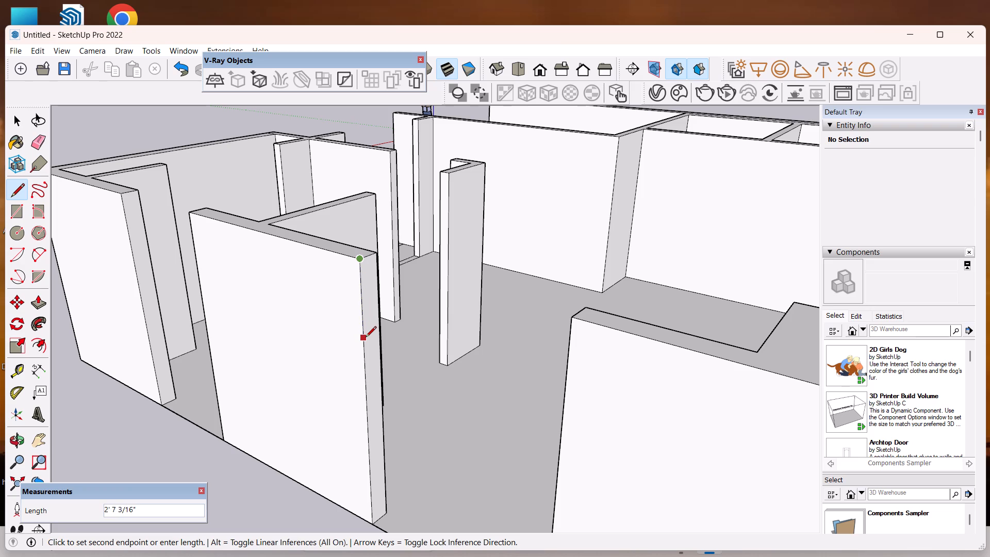
{"action": "type", "text": "3'"}
{"action": "key", "text": "Return"}
{"action": "left_click", "coordinate": [363, 349]}
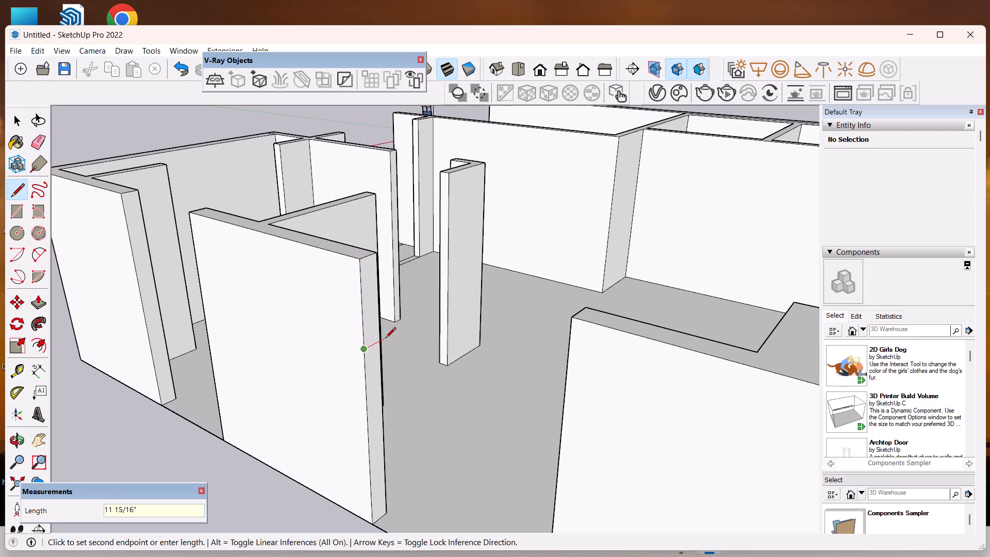
{"action": "left_click", "coordinate": [382, 340]}
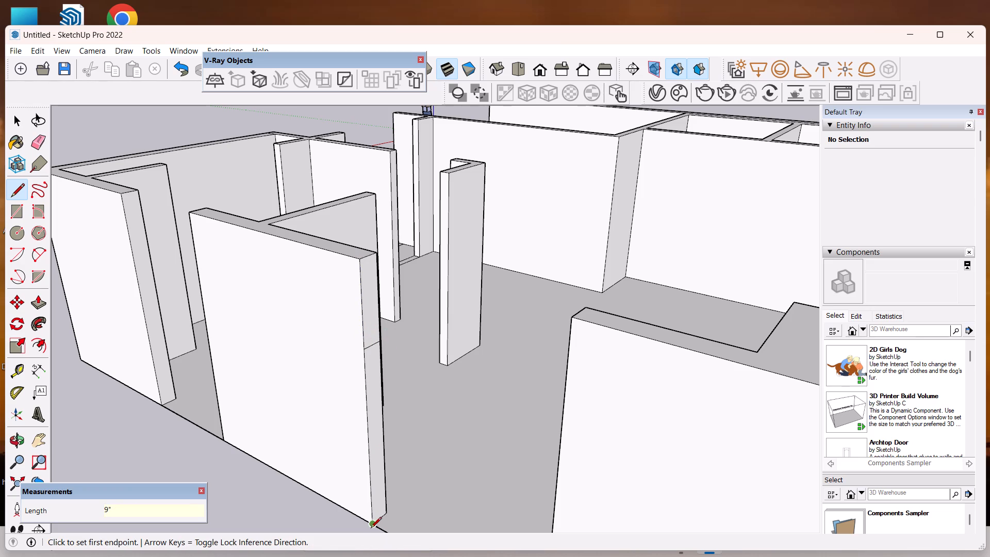
Draw a second line across the same wall end face, 3' above its bottom corner.
{"action": "left_click", "coordinate": [371, 529]}
{"action": "type", "text": "3'"}
{"action": "key", "text": "Return"}
{"action": "left_click", "coordinate": [374, 523]}
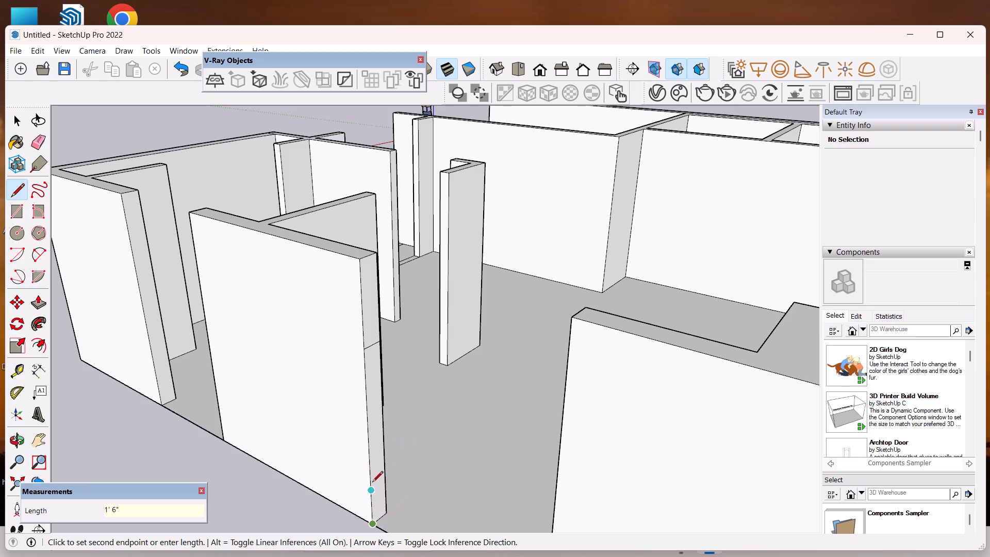
{"action": "left_click", "coordinate": [368, 455]}
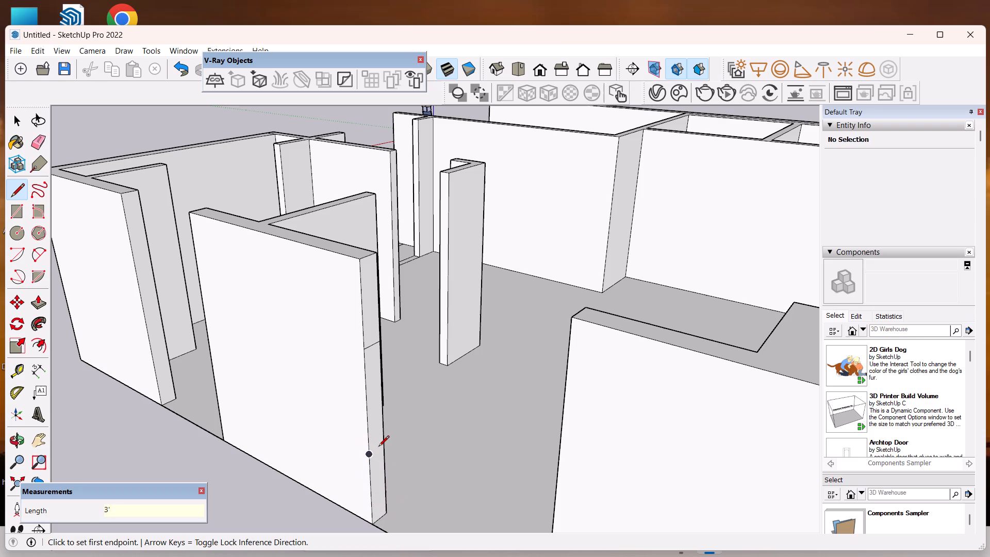
{"action": "left_click", "coordinate": [382, 444]}
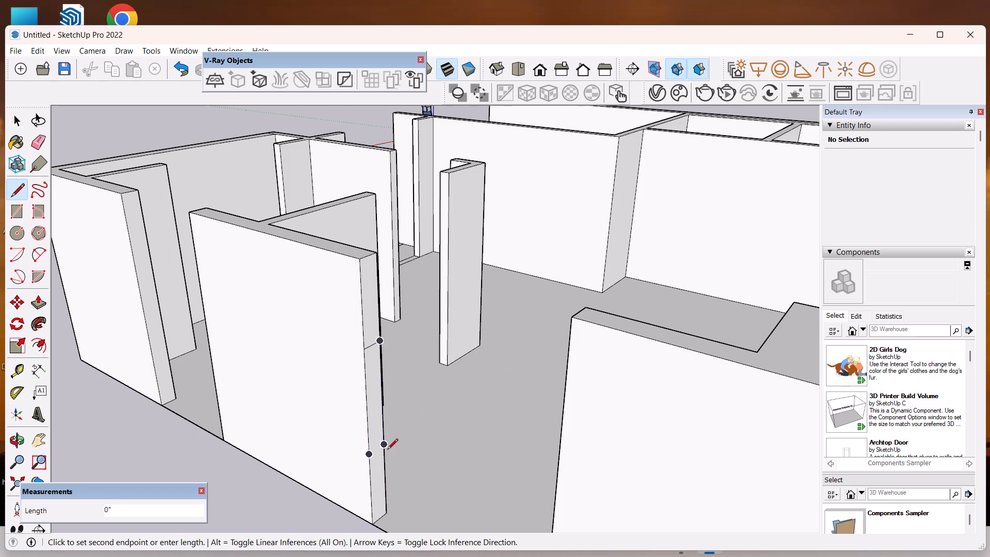
{"action": "left_click", "coordinate": [368, 457]}
{"action": "key", "text": "space"}
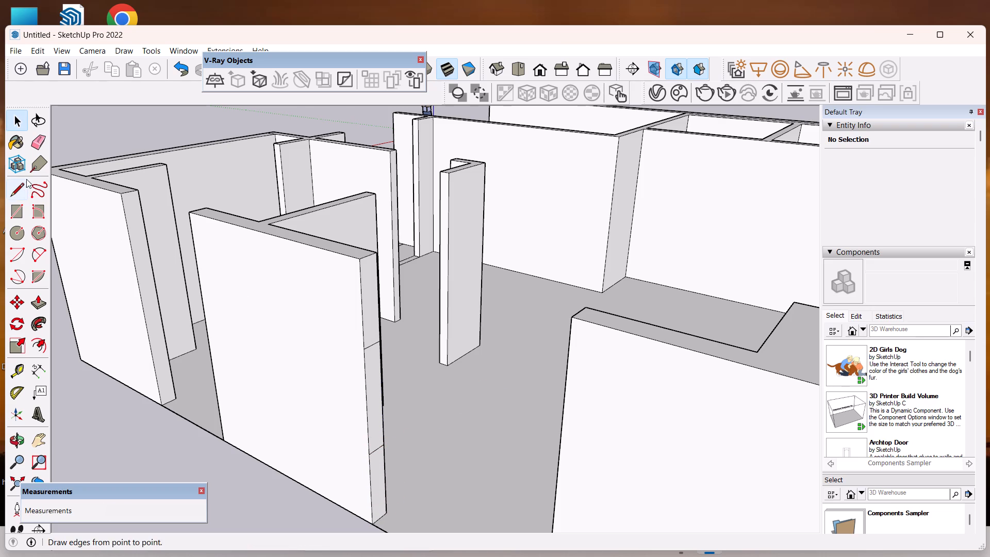
Push/pull the top 3' section of the end face about 6' 11 9/16" across the opening to meet the opposite wall segment.
{"action": "left_click", "coordinate": [38, 307]}
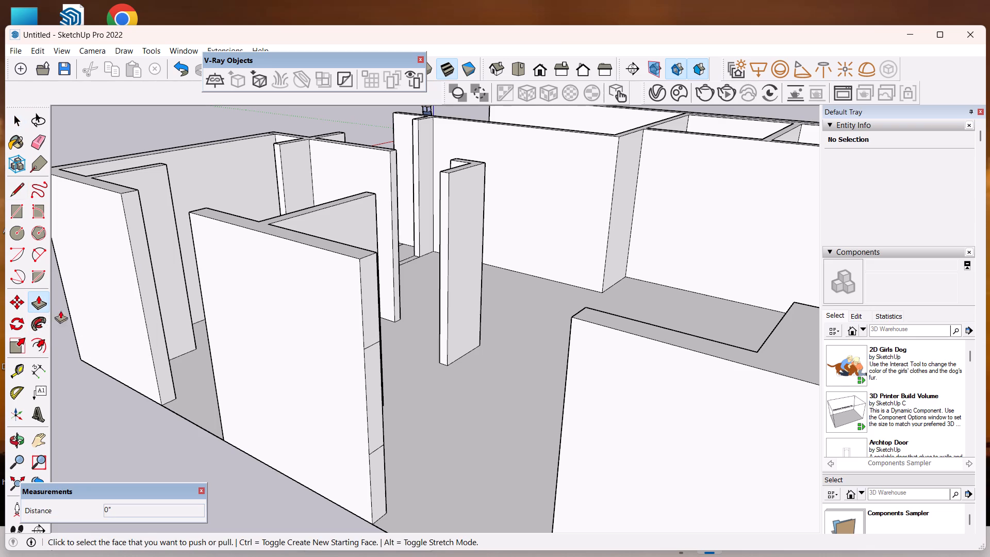
{"action": "left_click_drag", "start_coordinate": [376, 318], "coordinate": [563, 400]}
{"action": "scroll", "coordinate": [600, 372], "scroll_direction": "down", "scroll_amount": 6}
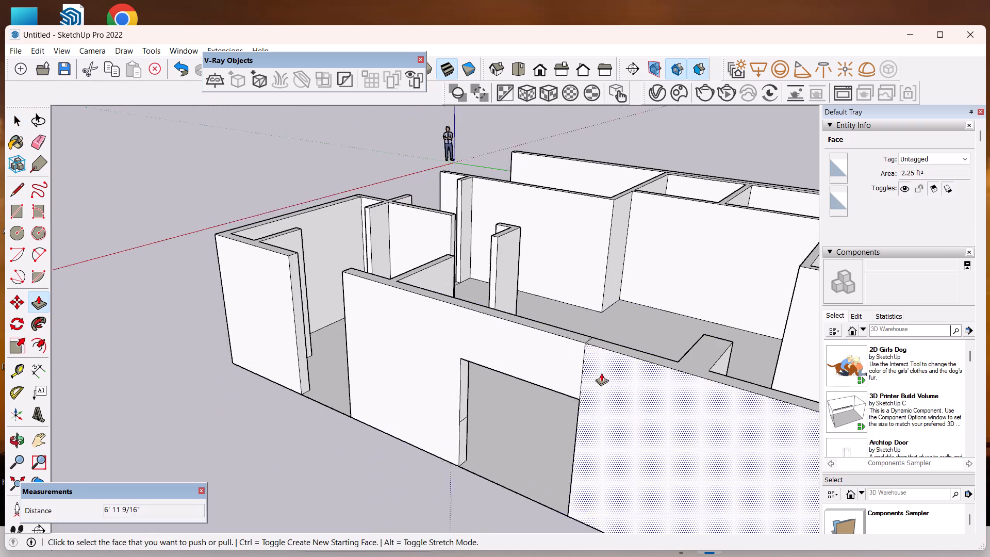
Push/pull the bottom 3' section of the same end face across the opening to the opposite wall segment, forming the window sill wall.
{"action": "scroll", "coordinate": [601, 373], "scroll_direction": "down", "scroll_amount": 2}
{"action": "middle_click_drag", "start_coordinate": [635, 425], "coordinate": [709, 385]}
{"action": "scroll", "coordinate": [577, 427], "scroll_direction": "up", "scroll_amount": 2}
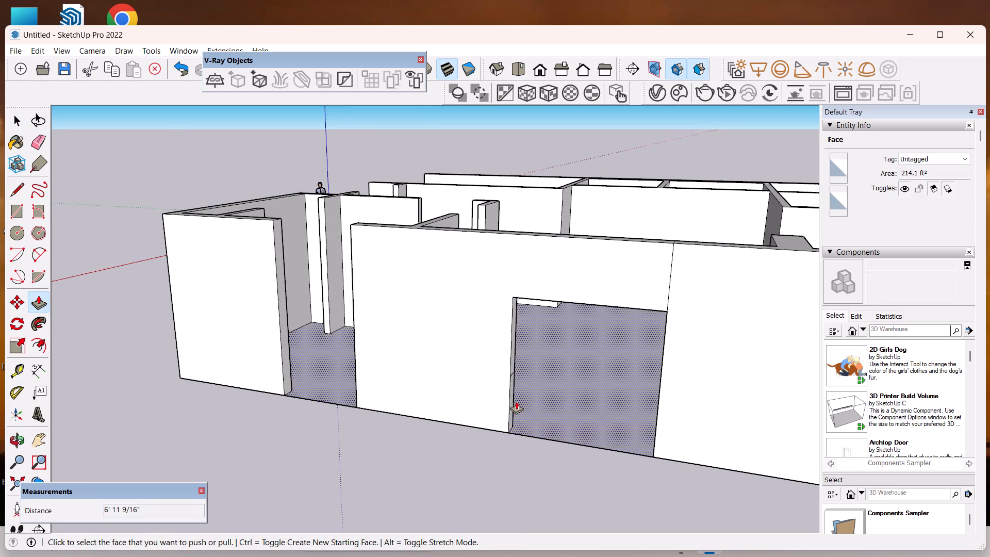
{"action": "scroll", "coordinate": [520, 415], "scroll_direction": "up", "scroll_amount": 8}
{"action": "left_click_drag", "start_coordinate": [500, 418], "coordinate": [787, 495]}
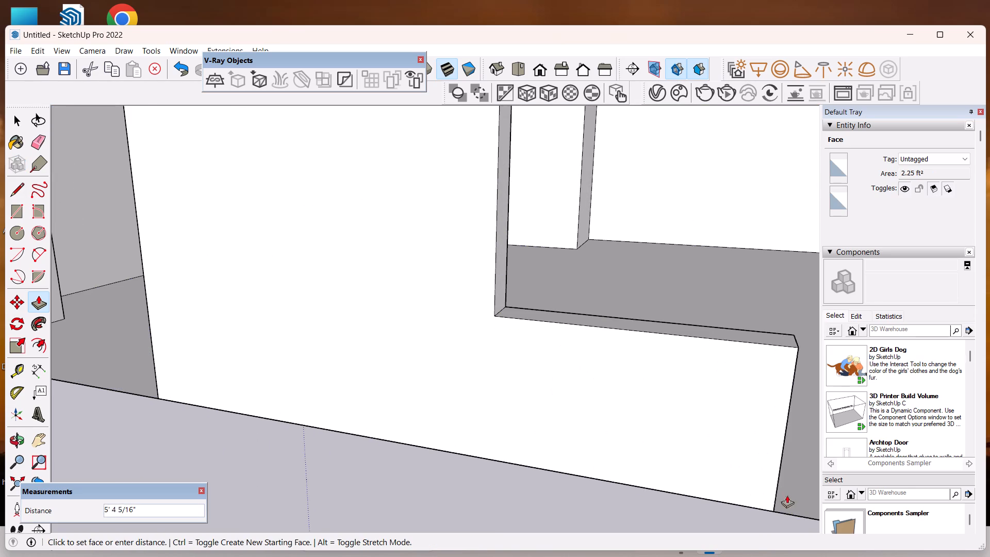
{"action": "left_click_drag", "start_coordinate": [787, 495], "coordinate": [835, 505]}
{"action": "scroll", "coordinate": [581, 350], "scroll_direction": "down", "scroll_amount": 6}
{"action": "middle_click_drag", "start_coordinate": [730, 414], "coordinate": [659, 394]}
{"action": "scroll", "coordinate": [651, 403], "scroll_direction": "up", "scroll_amount": 3}
{"action": "left_click_drag", "start_coordinate": [642, 403], "coordinate": [659, 414]}
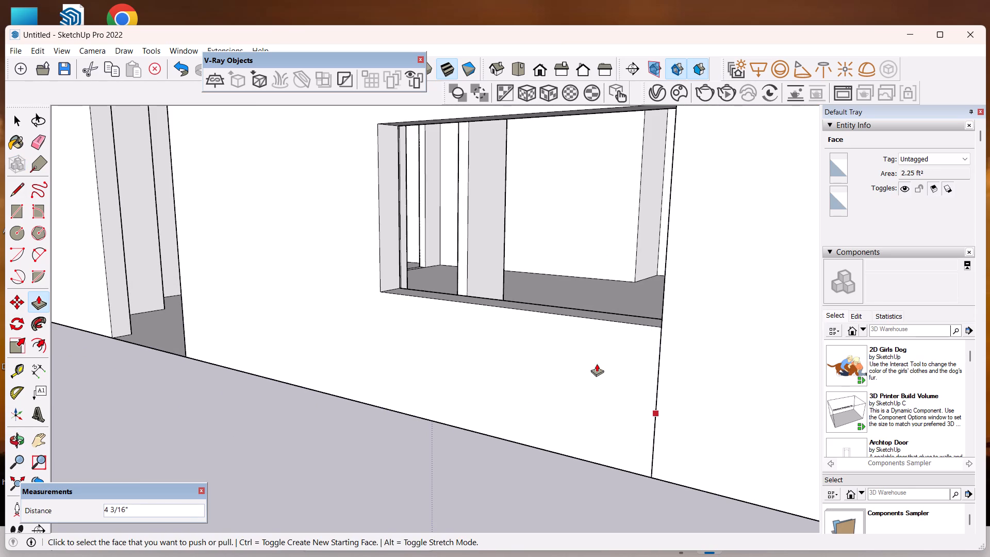
Examine the side wall around the new window opening and the neighbouring full-height opening.
{"action": "scroll", "coordinate": [597, 364], "scroll_direction": "down", "scroll_amount": 7}
{"action": "middle_click_drag", "start_coordinate": [623, 398], "coordinate": [740, 432]}
{"action": "key", "text": "space"}
{"action": "scroll", "coordinate": [544, 323], "scroll_direction": "down", "scroll_amount": 2}
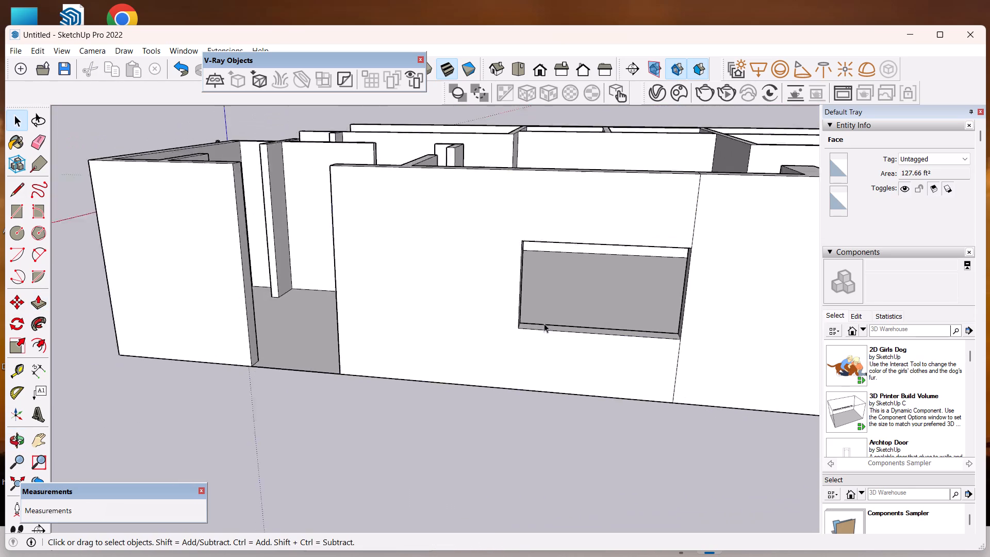
{"action": "scroll", "coordinate": [544, 323], "scroll_direction": "down", "scroll_amount": 4}
{"action": "middle_click_drag", "start_coordinate": [556, 339], "coordinate": [586, 367]}
{"action": "scroll", "coordinate": [691, 312], "scroll_direction": "up", "scroll_amount": 2}
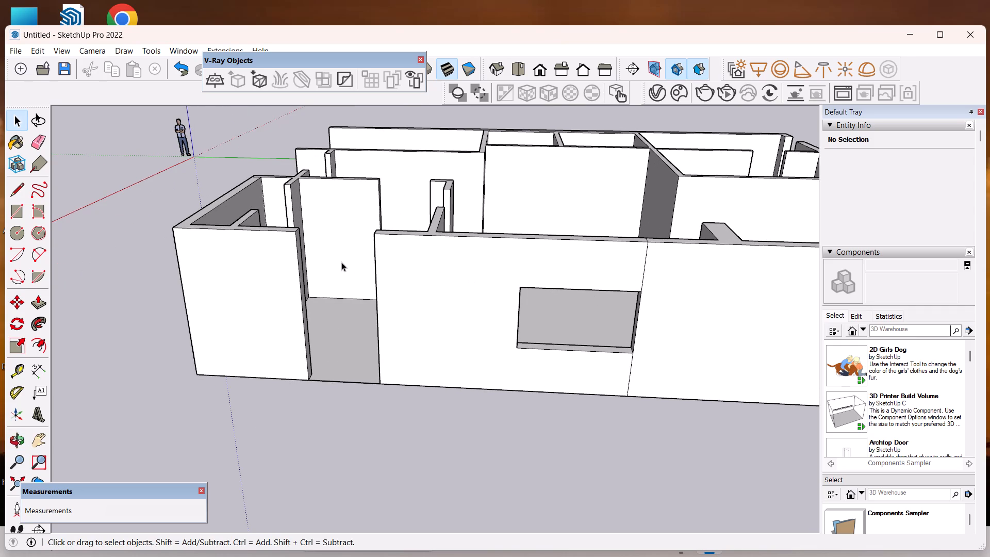
{"action": "scroll", "coordinate": [333, 261], "scroll_direction": "up", "scroll_amount": 3}
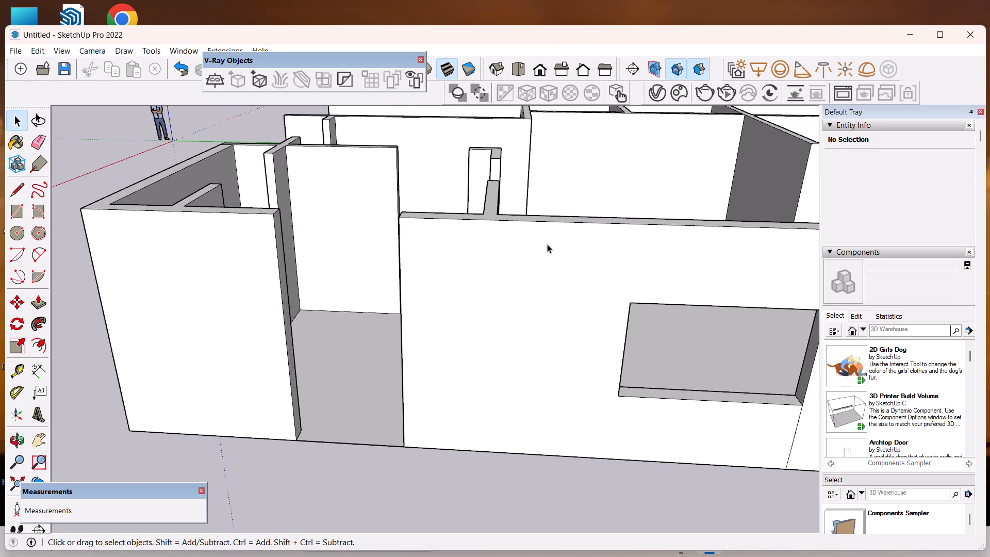
Draw a 9" line across the top of the front wall at the outer corner, separating it from the side wall.
{"action": "scroll", "coordinate": [534, 249], "scroll_direction": "up", "scroll_amount": 2}
{"action": "middle_click_drag", "start_coordinate": [457, 294], "coordinate": [449, 312]}
{"action": "scroll", "coordinate": [439, 274], "scroll_direction": "down", "scroll_amount": 6}
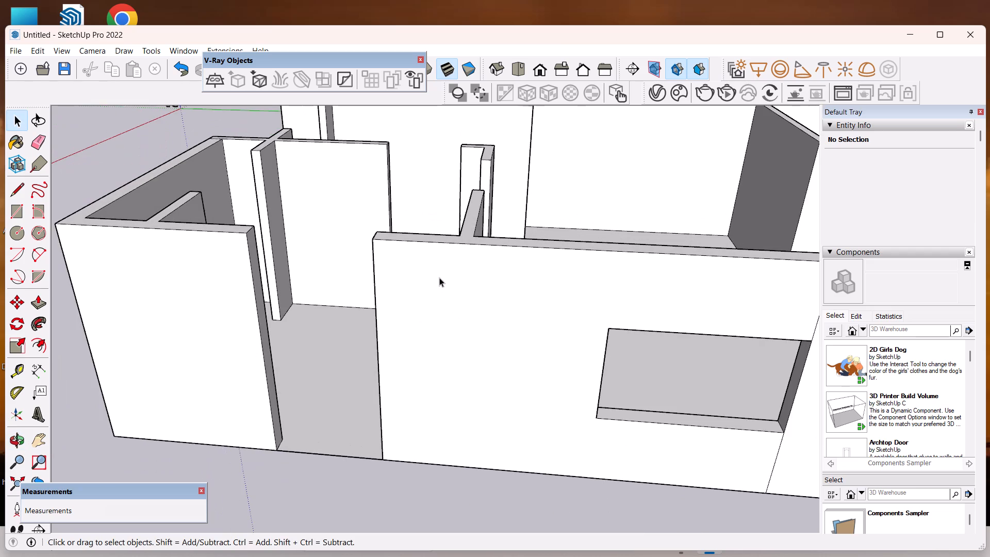
{"action": "scroll", "coordinate": [439, 277], "scroll_direction": "down", "scroll_amount": 7}
{"action": "middle_click_drag", "start_coordinate": [437, 305], "coordinate": [854, 295]}
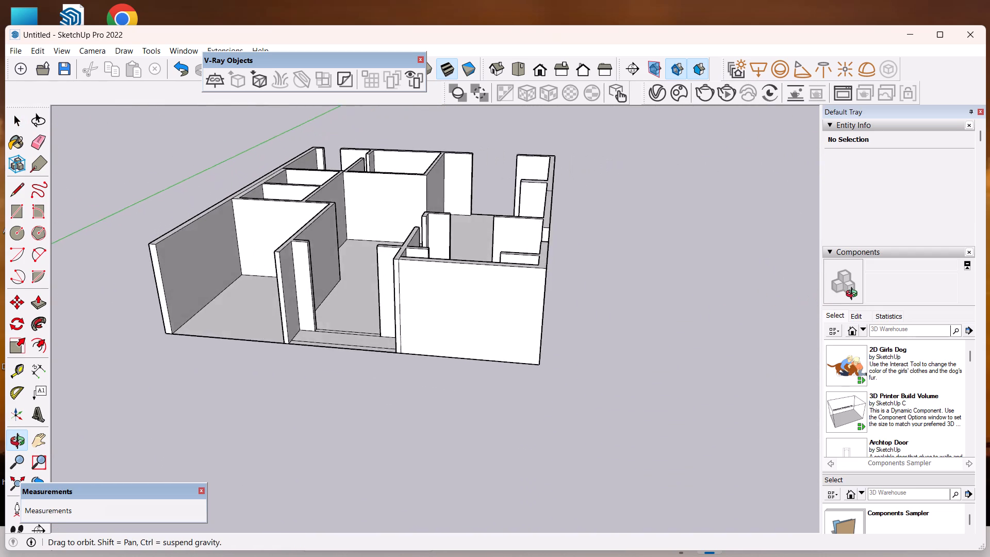
{"action": "middle_click_drag", "start_coordinate": [854, 295], "coordinate": [850, 375]}
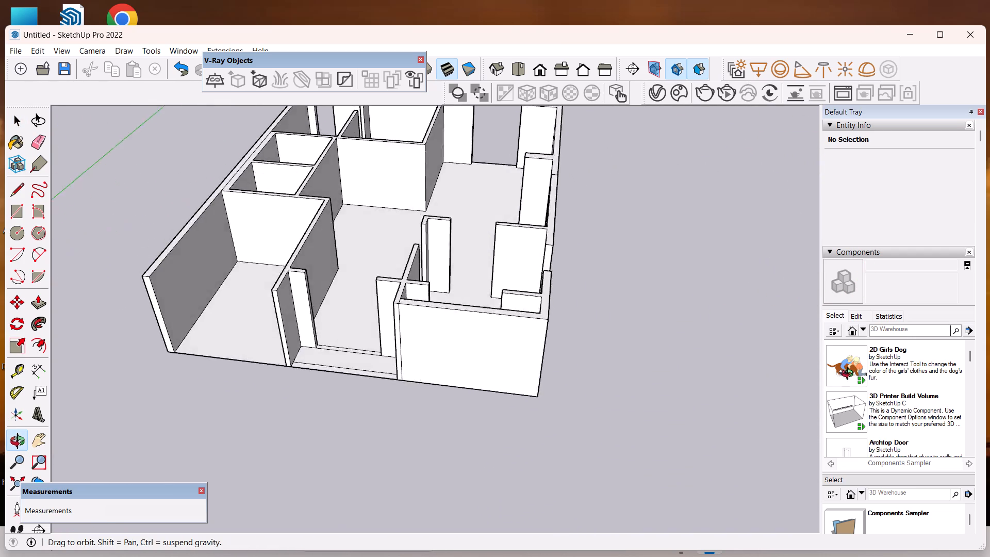
{"action": "middle_click_drag", "start_coordinate": [850, 375], "coordinate": [810, 397]}
{"action": "scroll", "coordinate": [352, 325], "scroll_direction": "up", "scroll_amount": 3}
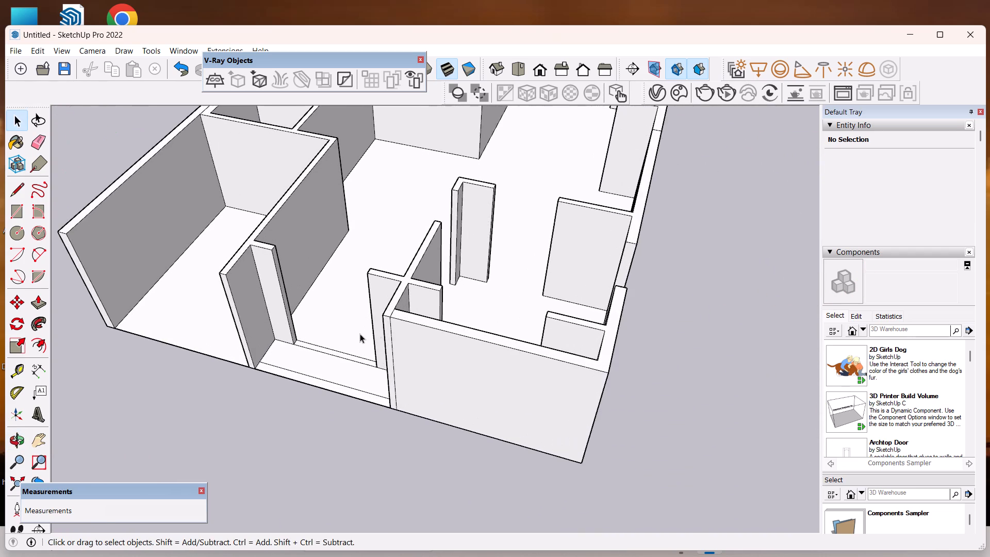
{"action": "middle_click_drag", "start_coordinate": [493, 368], "coordinate": [502, 401]}
{"action": "left_click_drag", "start_coordinate": [13, 194], "coordinate": [14, 193]}
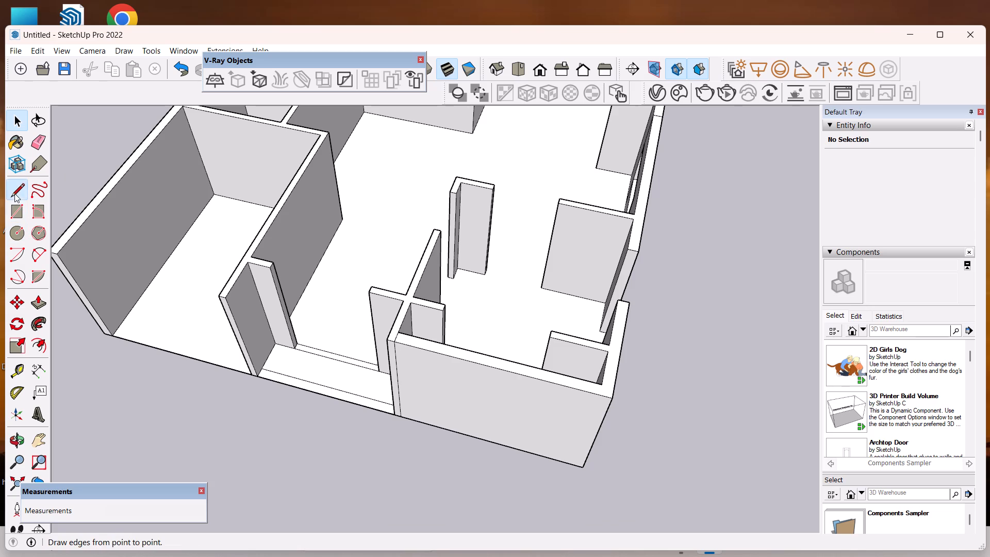
{"action": "left_click_drag", "start_coordinate": [14, 193], "coordinate": [42, 208]}
{"action": "left_click", "coordinate": [18, 192]}
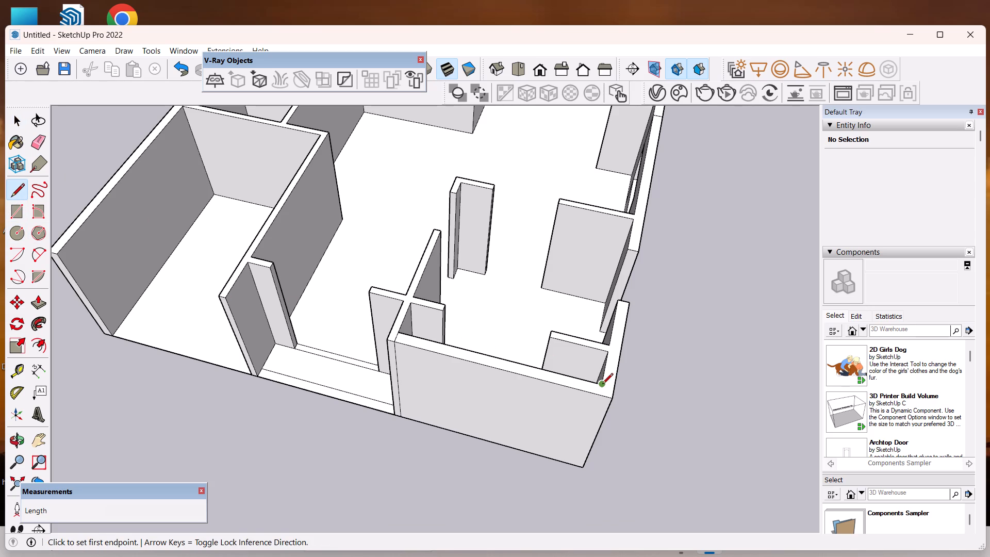
{"action": "left_click", "coordinate": [602, 385]}
{"action": "left_click", "coordinate": [598, 396]}
Push/pull the front wall's top face down about 6' 5 7/8" between the partition and the outer corner to form a low wall.
{"action": "scroll", "coordinate": [604, 353], "scroll_direction": "down", "scroll_amount": 1}
{"action": "middle_click_drag", "start_coordinate": [634, 406], "coordinate": [640, 367]}
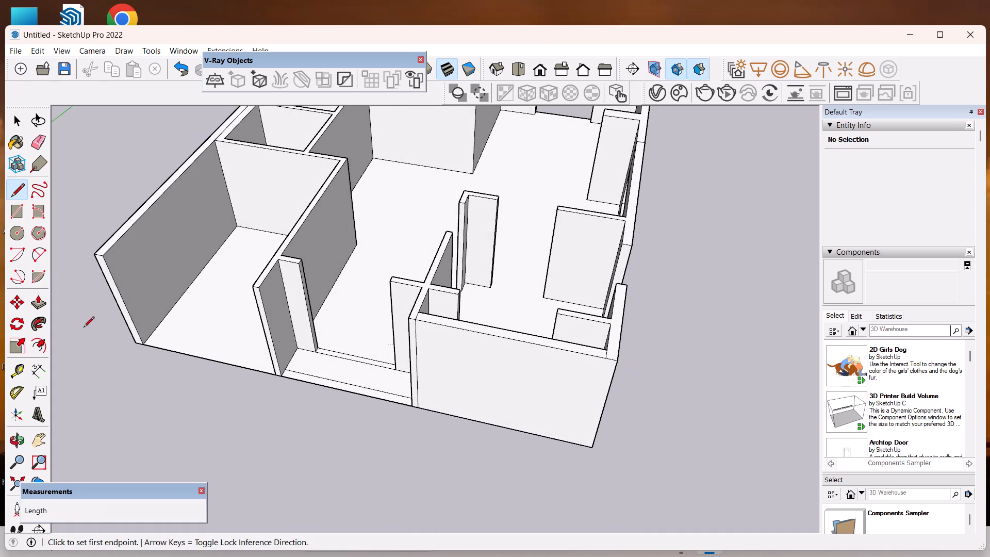
{"action": "scroll", "coordinate": [140, 316], "scroll_direction": "down", "scroll_amount": 1}
{"action": "middle_click_drag", "start_coordinate": [216, 334], "coordinate": [235, 354]}
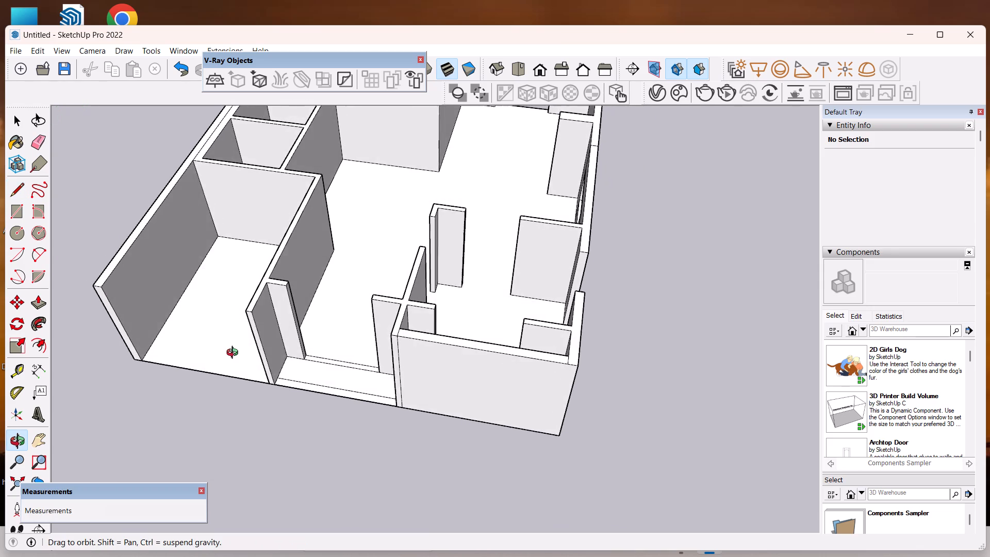
{"action": "middle_click_drag", "start_coordinate": [235, 354], "coordinate": [255, 350]}
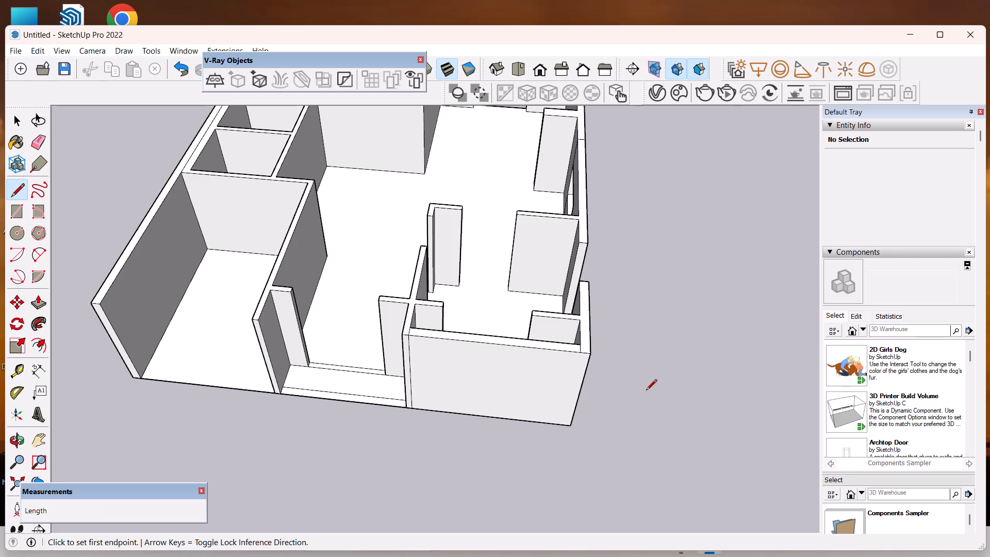
{"action": "left_click", "coordinate": [34, 298]}
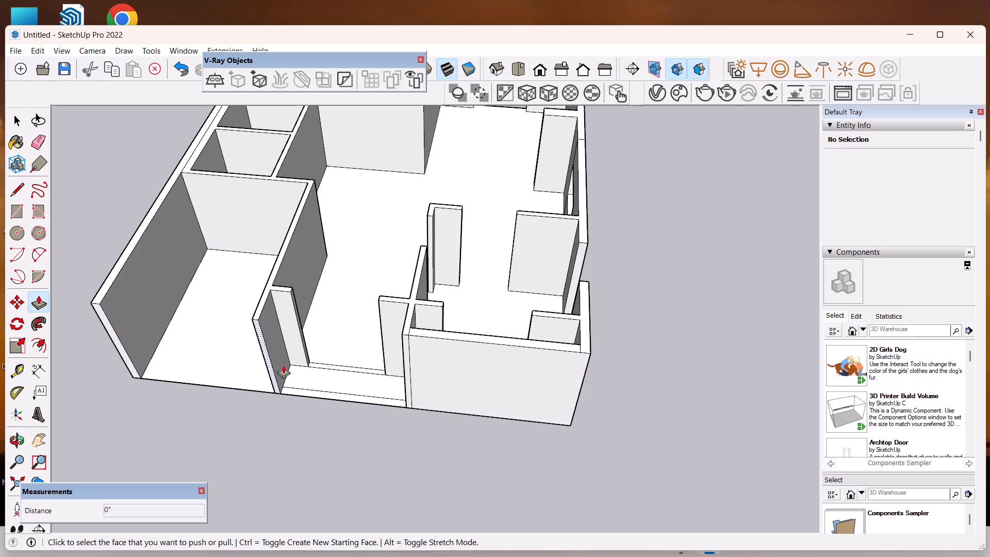
{"action": "left_click_drag", "start_coordinate": [487, 335], "coordinate": [486, 381]}
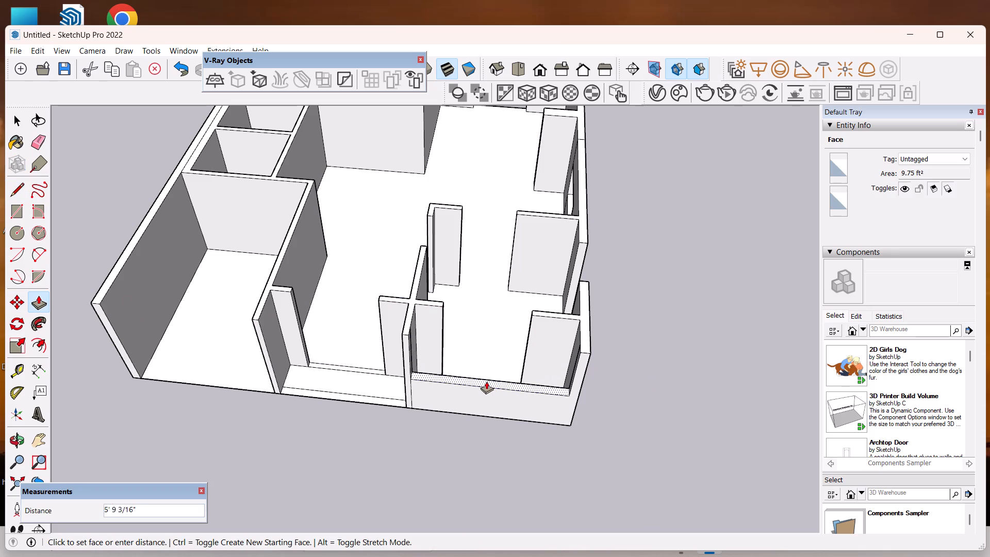
{"action": "left_click_drag", "start_coordinate": [486, 381], "coordinate": [486, 385]}
Examine the lowered front wall and its height relative to the adjoining full-height walls.
{"action": "middle_click_drag", "start_coordinate": [501, 396], "coordinate": [517, 248]}
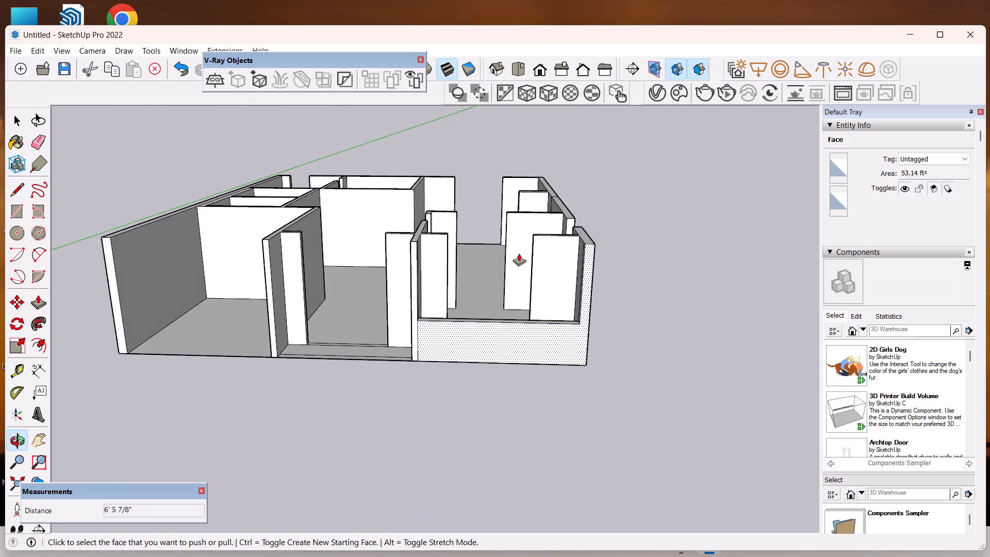
{"action": "scroll", "coordinate": [560, 340], "scroll_direction": "up", "scroll_amount": 3}
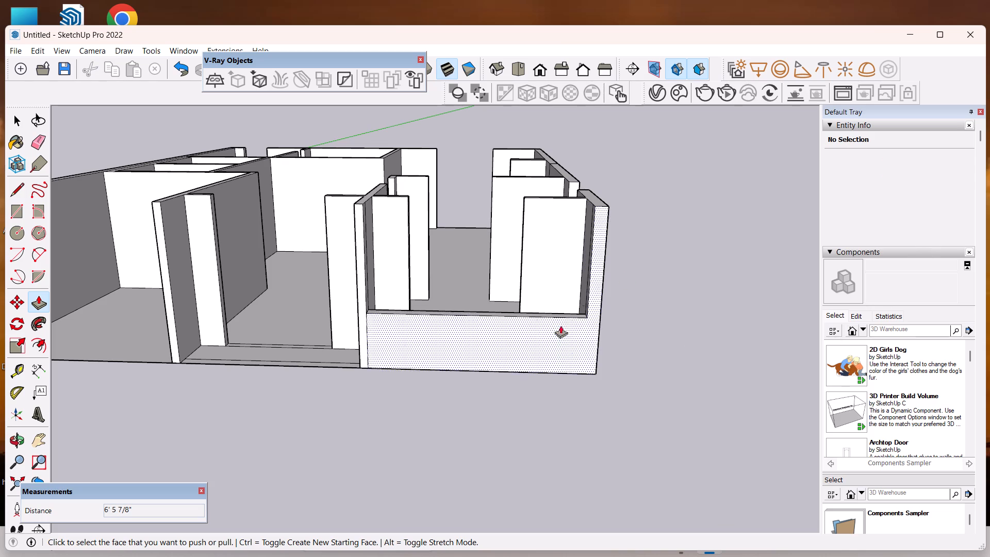
{"action": "scroll", "coordinate": [620, 271], "scroll_direction": "down", "scroll_amount": 3}
{"action": "scroll", "coordinate": [621, 272], "scroll_direction": "up", "scroll_amount": 3}
{"action": "middle_click_drag", "start_coordinate": [639, 264], "coordinate": [645, 301]}
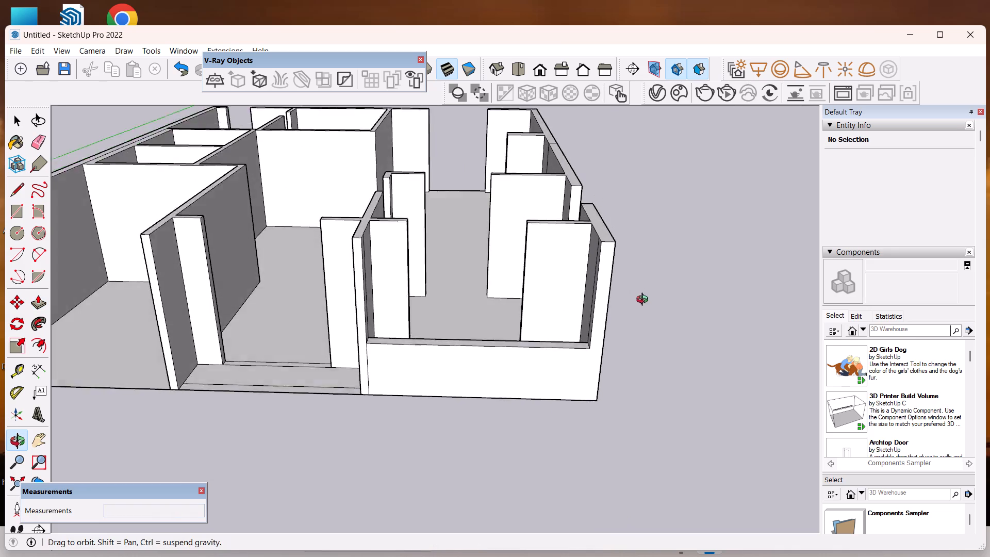
{"action": "middle_click_drag", "start_coordinate": [645, 301], "coordinate": [652, 331]}
{"action": "scroll", "coordinate": [672, 227], "scroll_direction": "down", "scroll_amount": 3}
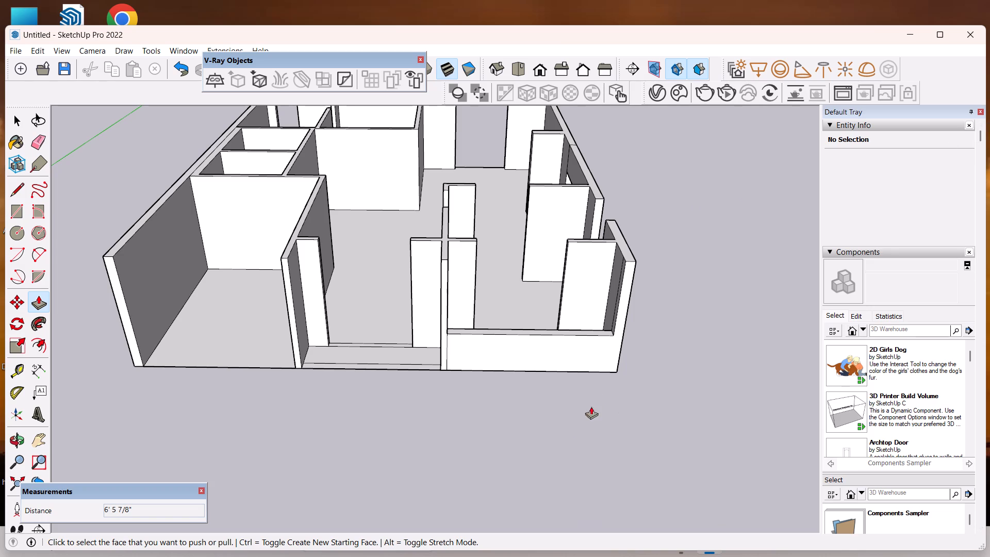
{"action": "scroll", "coordinate": [599, 389], "scroll_direction": "up", "scroll_amount": 5}
{"action": "middle_click_drag", "start_coordinate": [597, 383], "coordinate": [558, 266]}
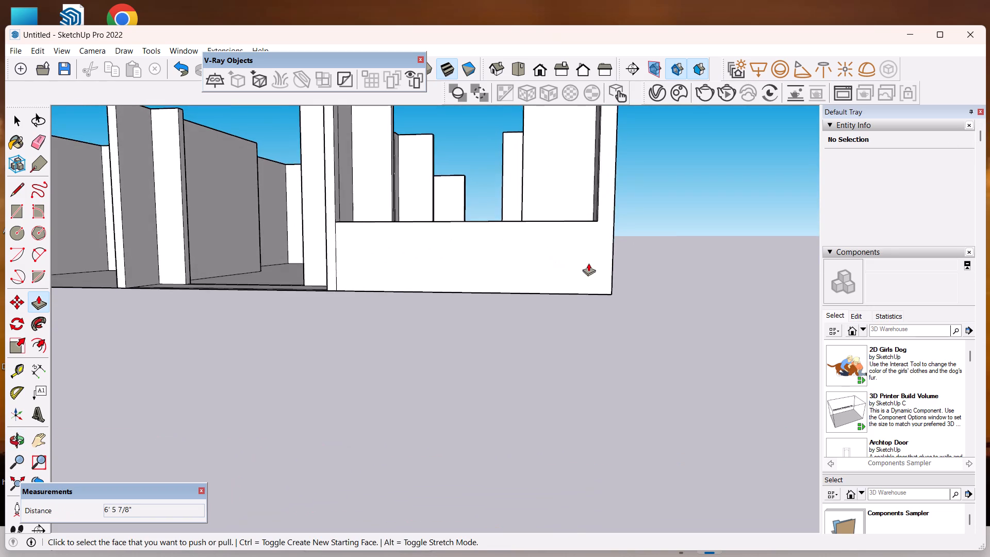
{"action": "scroll", "coordinate": [588, 263], "scroll_direction": "down", "scroll_amount": 6}
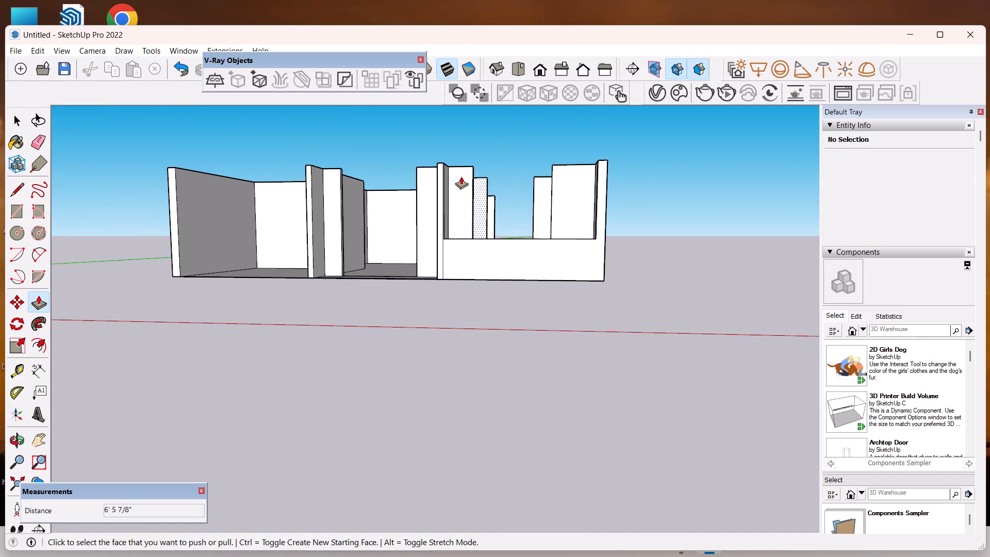
{"action": "scroll", "coordinate": [461, 176], "scroll_direction": "up", "scroll_amount": 5}
{"action": "scroll", "coordinate": [532, 263], "scroll_direction": "up", "scroll_amount": 1}
{"action": "middle_click_drag", "start_coordinate": [533, 264], "coordinate": [524, 397]}
{"action": "scroll", "coordinate": [538, 437], "scroll_direction": "up", "scroll_amount": 1}
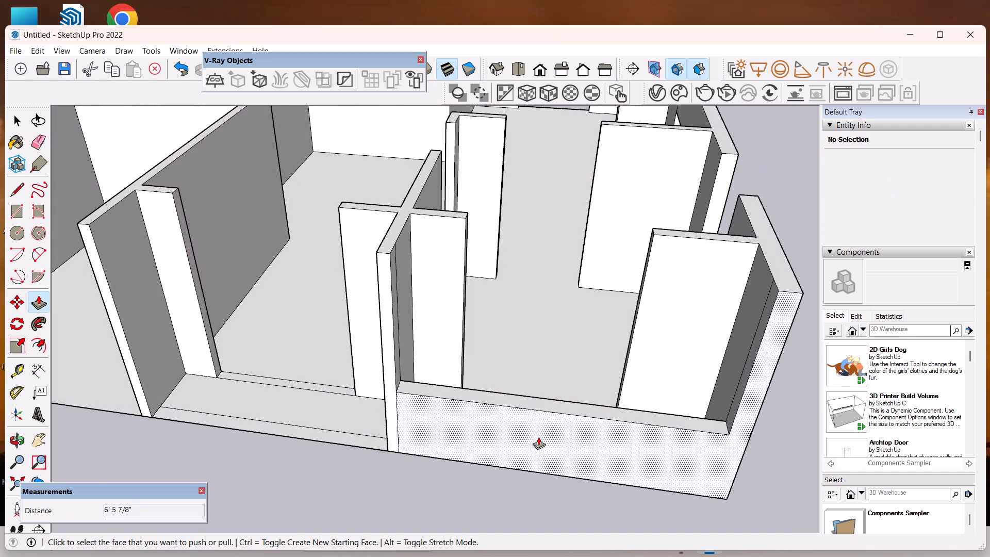
Push/pull the low front wall's top face up 1' as a new section, keeping the starting edge.
{"action": "scroll", "coordinate": [591, 307], "scroll_direction": "down", "scroll_amount": 1}
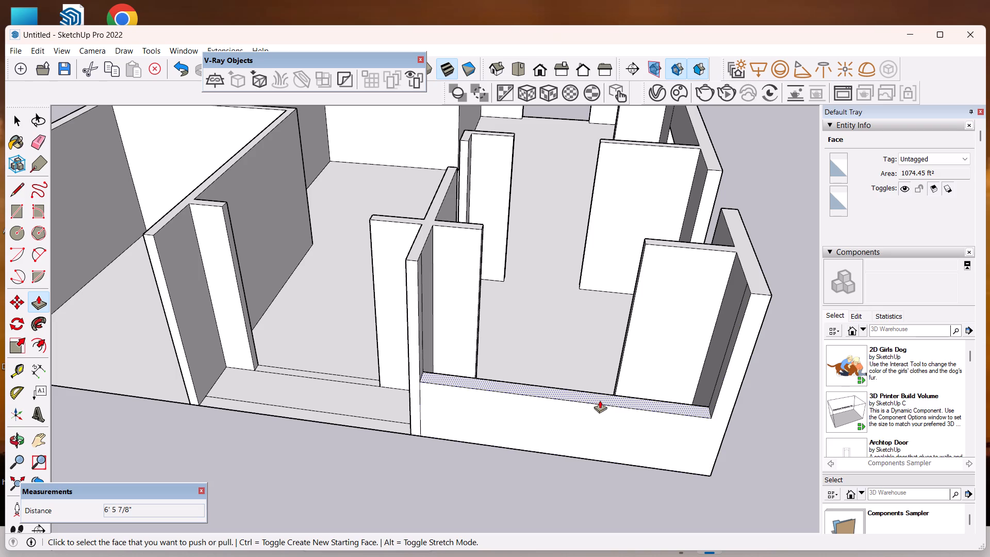
{"action": "scroll", "coordinate": [597, 395], "scroll_direction": "up", "scroll_amount": 2}
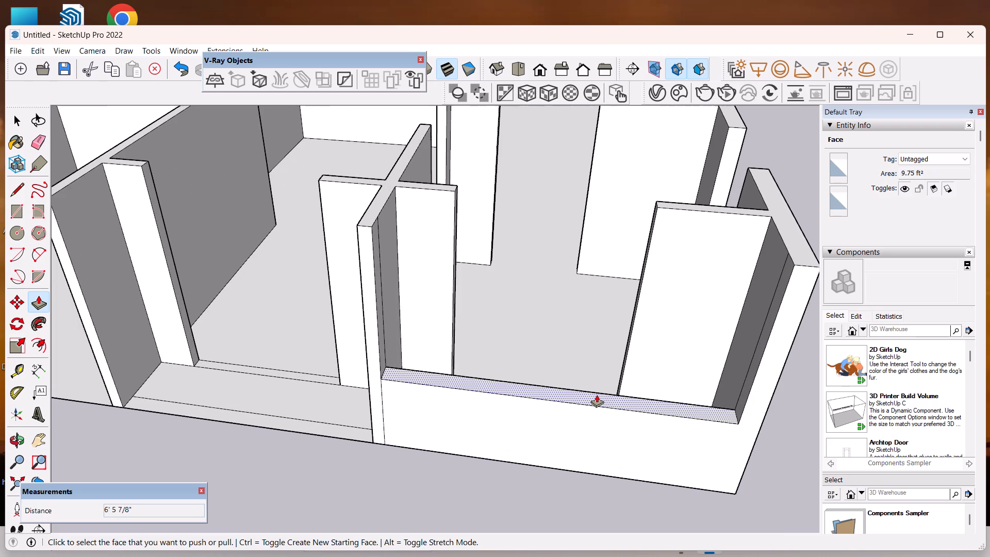
{"action": "middle_click_drag", "start_coordinate": [597, 395], "coordinate": [597, 419]}
{"action": "scroll", "coordinate": [597, 420], "scroll_direction": "up", "scroll_amount": 3}
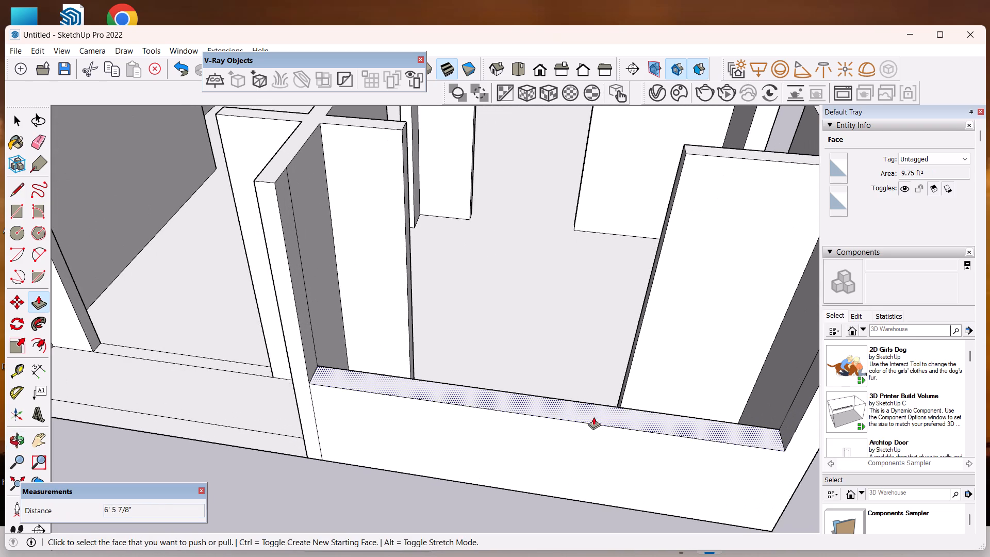
{"action": "left_click_drag", "start_coordinate": [590, 410], "coordinate": [585, 395]}
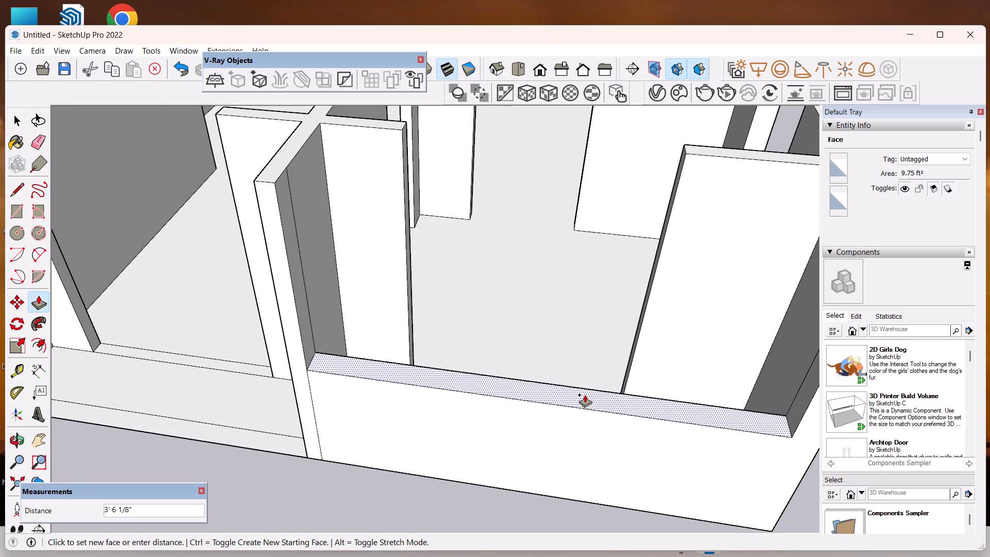
{"action": "left_click_drag", "start_coordinate": [585, 395], "coordinate": [581, 397]}
{"action": "left_click_drag", "start_coordinate": [581, 397], "coordinate": [580, 402]}
{"action": "left_click_drag", "start_coordinate": [579, 405], "coordinate": [579, 377]}
{"action": "type", "text": "1'"}
{"action": "key", "text": "Return"}
{"action": "scroll", "coordinate": [581, 408], "scroll_direction": "down", "scroll_amount": 3}
{"action": "middle_click_drag", "start_coordinate": [592, 429], "coordinate": [610, 332]}
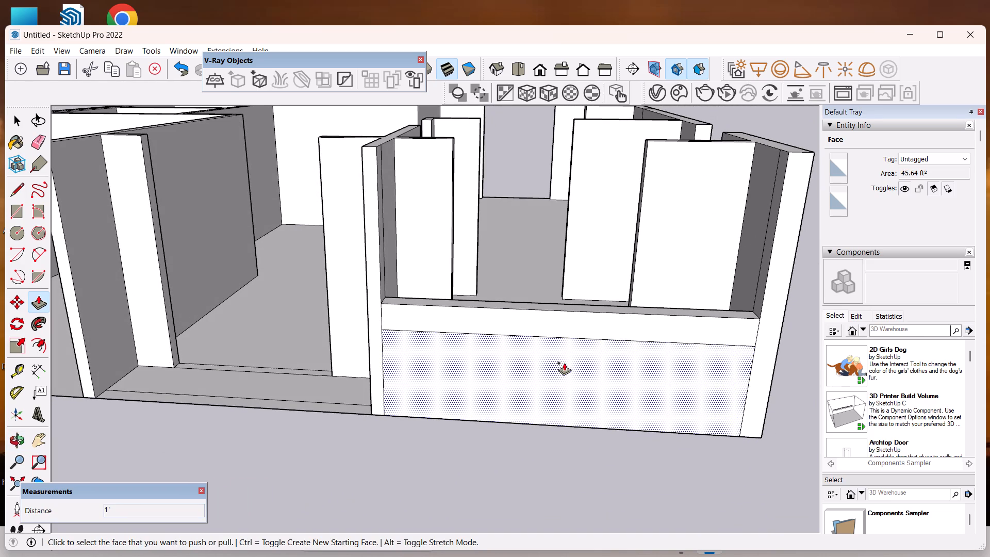
{"action": "scroll", "coordinate": [564, 358], "scroll_direction": "down", "scroll_amount": 4}
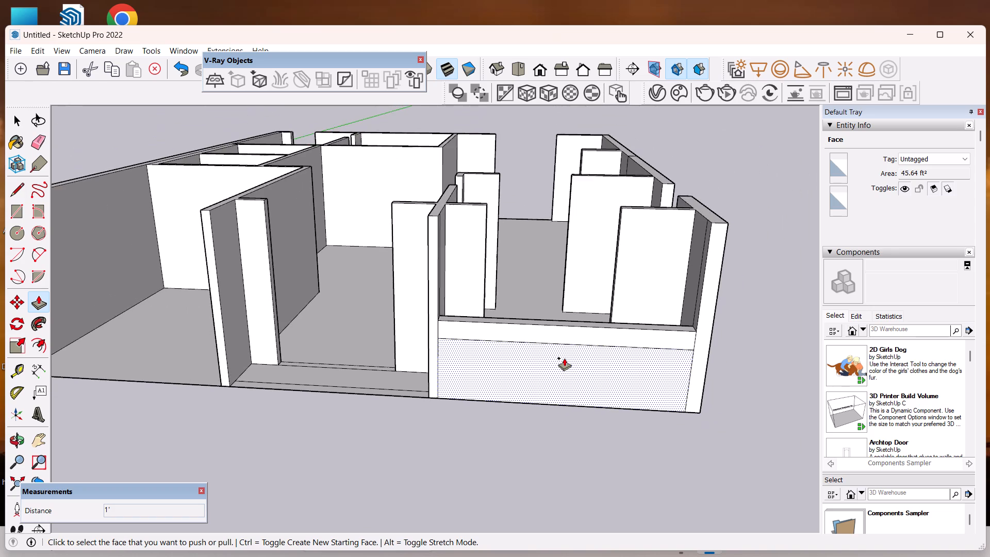
{"action": "scroll", "coordinate": [588, 342], "scroll_direction": "down", "scroll_amount": 3}
{"action": "middle_click_drag", "start_coordinate": [617, 415], "coordinate": [611, 382]}
{"action": "key", "text": "space"}
Examine the whole floor plan model, including the low front wall, the open front room and the remaining wall gaps.
{"action": "scroll", "coordinate": [630, 329], "scroll_direction": "down", "scroll_amount": 5}
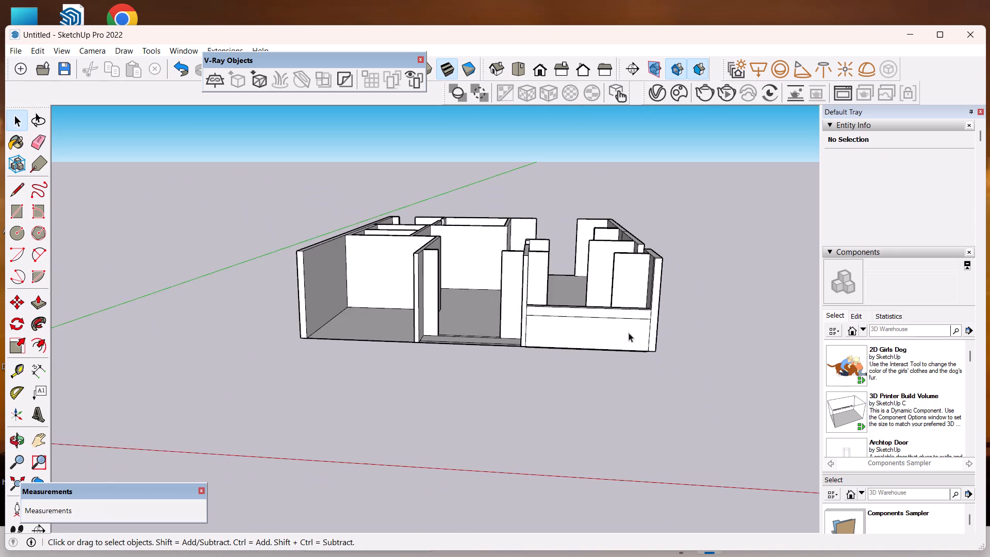
{"action": "scroll", "coordinate": [629, 333], "scroll_direction": "down", "scroll_amount": 5}
{"action": "scroll", "coordinate": [570, 254], "scroll_direction": "up", "scroll_amount": 9}
{"action": "scroll", "coordinate": [668, 326], "scroll_direction": "down", "scroll_amount": 6}
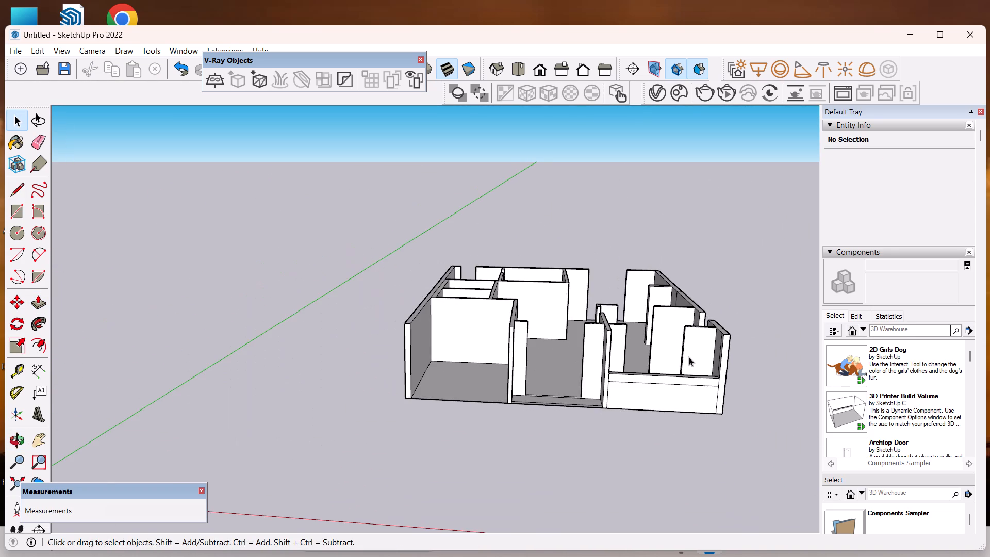
{"action": "middle_click_drag", "start_coordinate": [689, 357], "coordinate": [695, 457]}
{"action": "scroll", "coordinate": [699, 414], "scroll_direction": "up", "scroll_amount": 6}
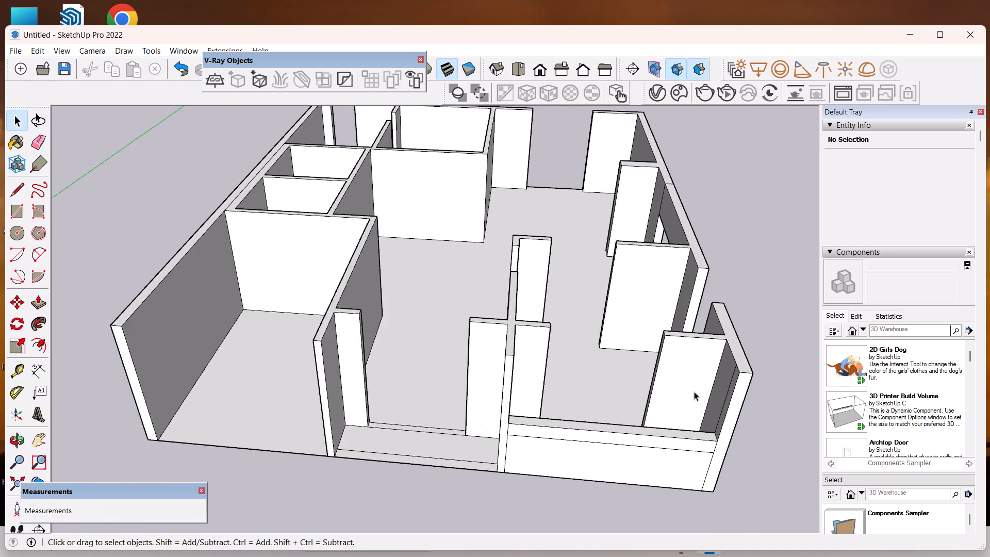
{"action": "scroll", "coordinate": [694, 391], "scroll_direction": "up", "scroll_amount": 2}
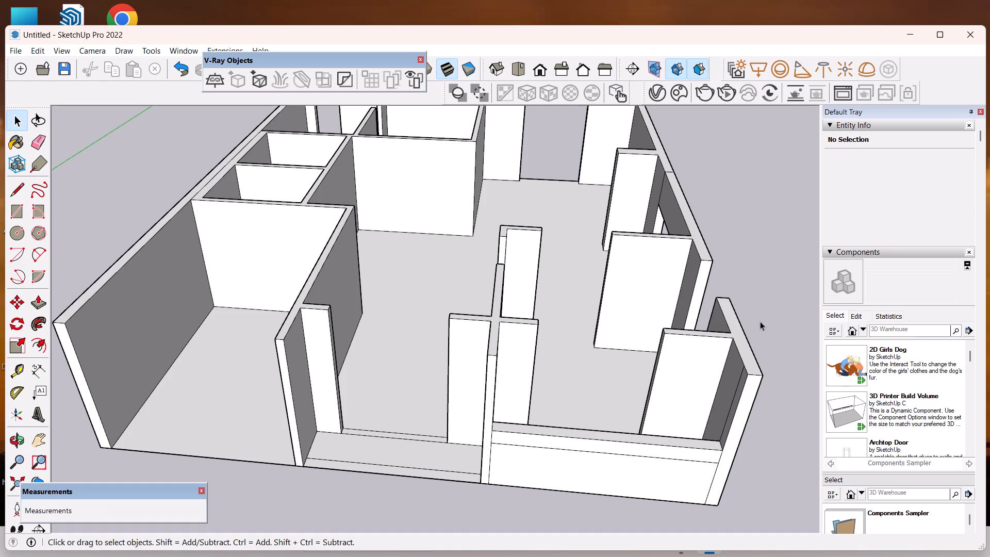
{"action": "scroll", "coordinate": [701, 359], "scroll_direction": "up", "scroll_amount": 3}
{"action": "scroll", "coordinate": [692, 366], "scroll_direction": "down", "scroll_amount": 4}
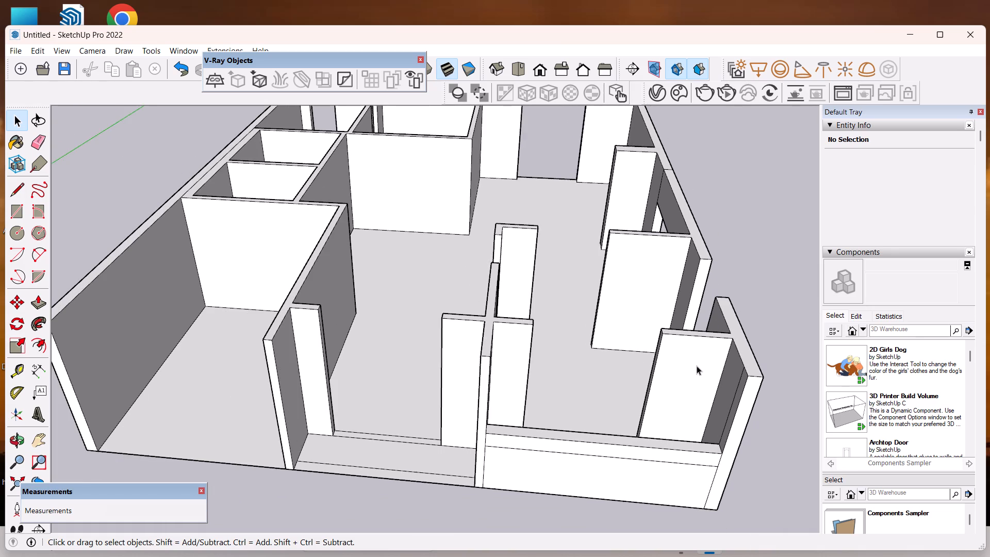
{"action": "scroll", "coordinate": [697, 365], "scroll_direction": "down", "scroll_amount": 2}
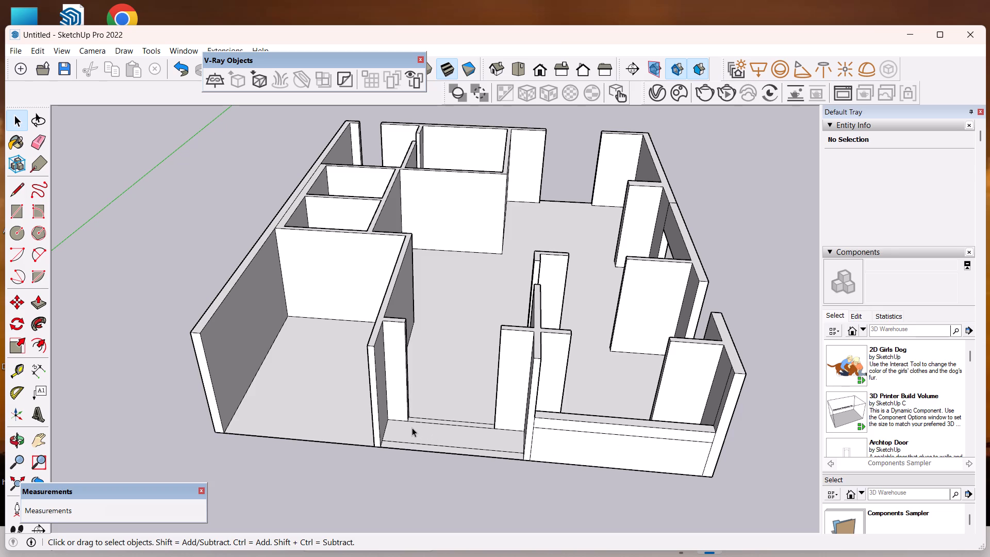
{"action": "scroll", "coordinate": [151, 425], "scroll_direction": "down", "scroll_amount": 1}
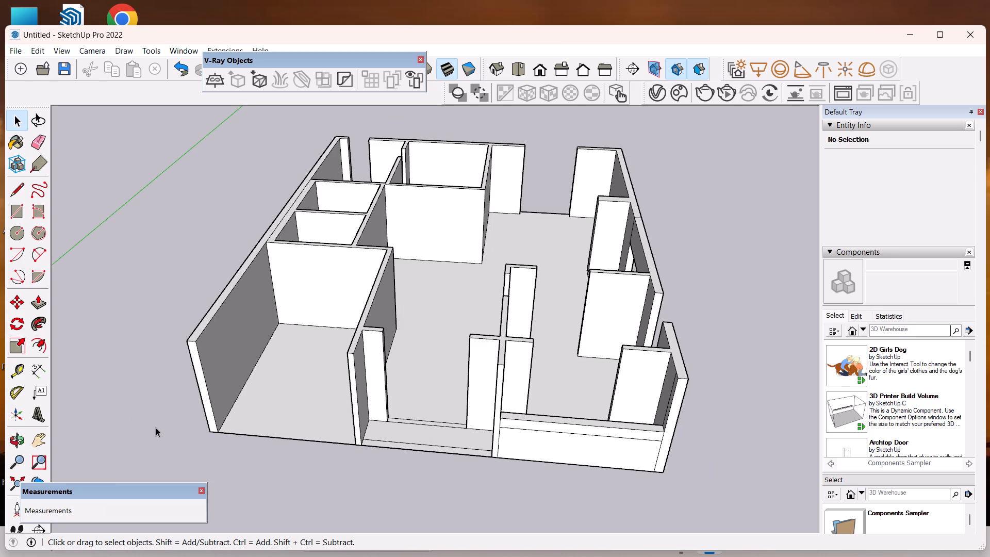
{"action": "scroll", "coordinate": [212, 419], "scroll_direction": "down", "scroll_amount": 1}
{"action": "scroll", "coordinate": [220, 413], "scroll_direction": "up", "scroll_amount": 5}
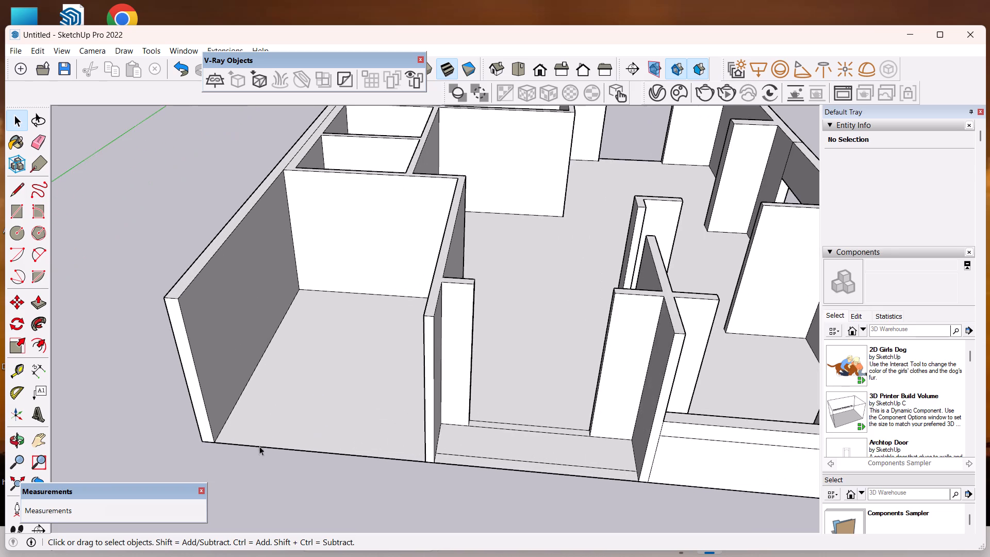
{"action": "scroll", "coordinate": [196, 420], "scroll_direction": "down", "scroll_amount": 8}
{"action": "scroll", "coordinate": [338, 401], "scroll_direction": "up", "scroll_amount": 2}
{"action": "scroll", "coordinate": [410, 289], "scroll_direction": "down", "scroll_amount": 1}
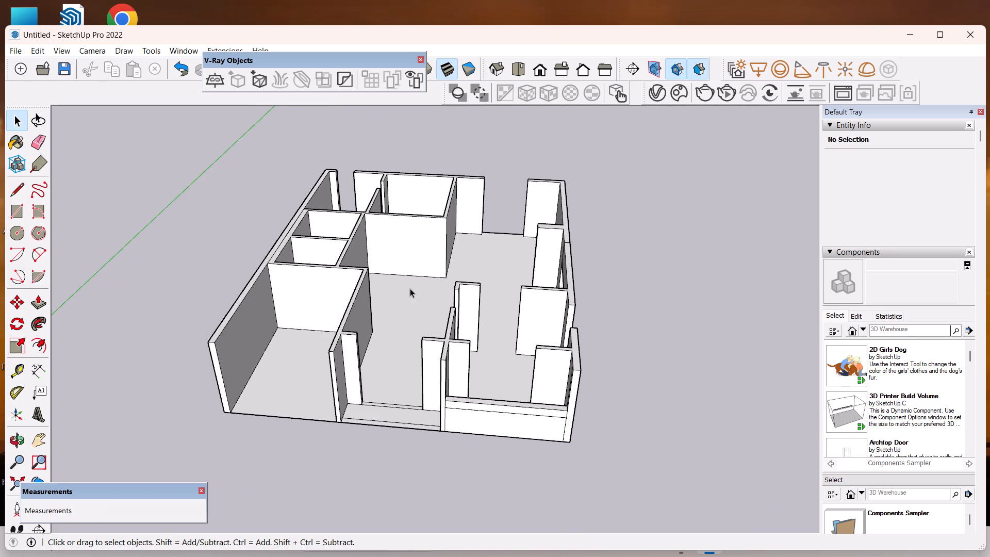
Examine the whole floor plan from above, the back wall's gaps and the underside of the floor slab.
{"action": "scroll", "coordinate": [410, 288], "scroll_direction": "down", "scroll_amount": 1}
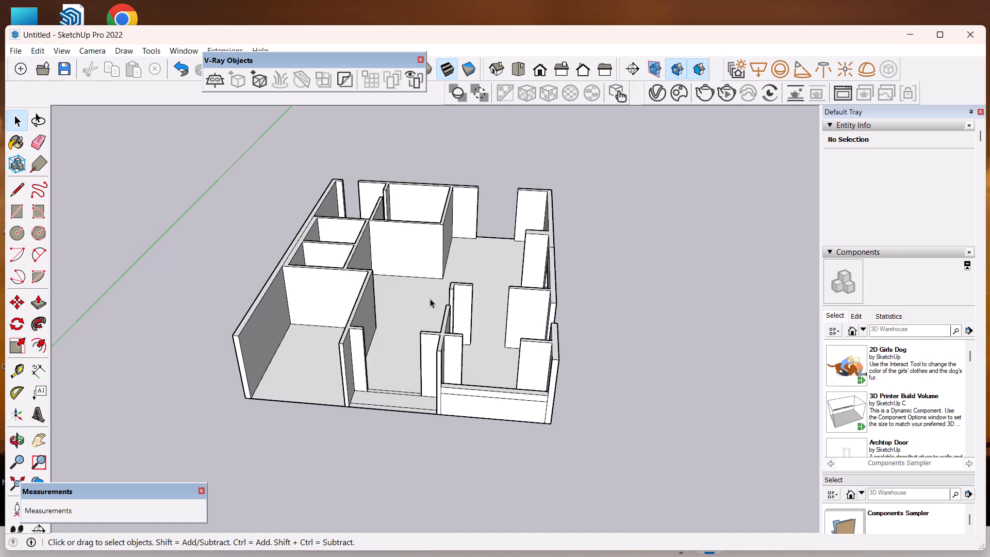
{"action": "scroll", "coordinate": [450, 341], "scroll_direction": "up", "scroll_amount": 3}
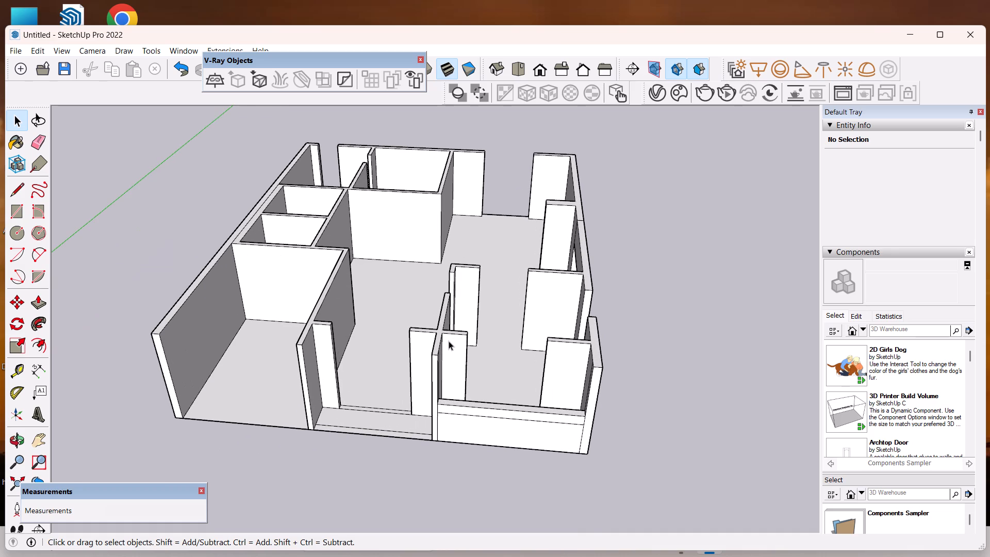
{"action": "scroll", "coordinate": [449, 341], "scroll_direction": "down", "scroll_amount": 2}
{"action": "scroll", "coordinate": [407, 301], "scroll_direction": "down", "scroll_amount": 3}
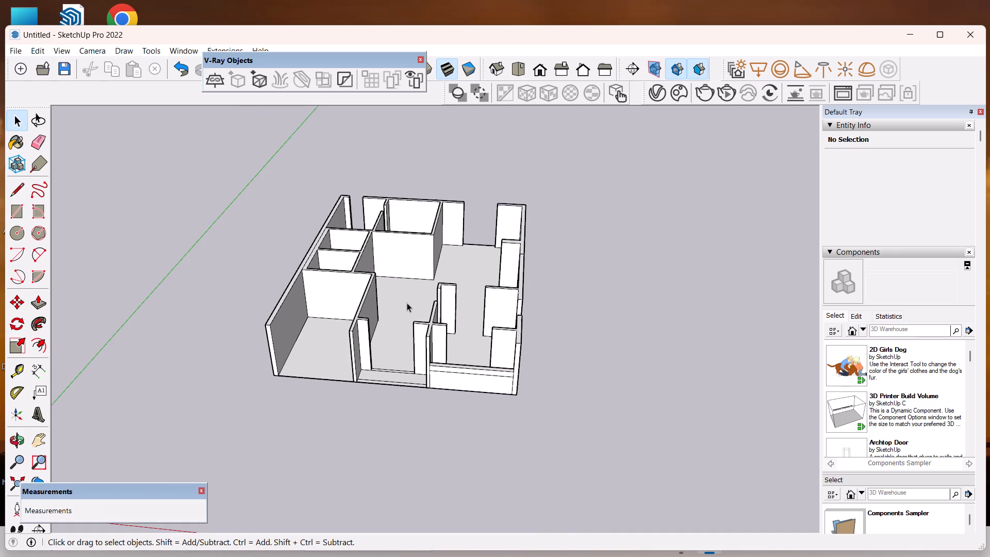
{"action": "middle_click_drag", "start_coordinate": [403, 308], "coordinate": [401, 342]}
{"action": "scroll", "coordinate": [394, 353], "scroll_direction": "up", "scroll_amount": 1}
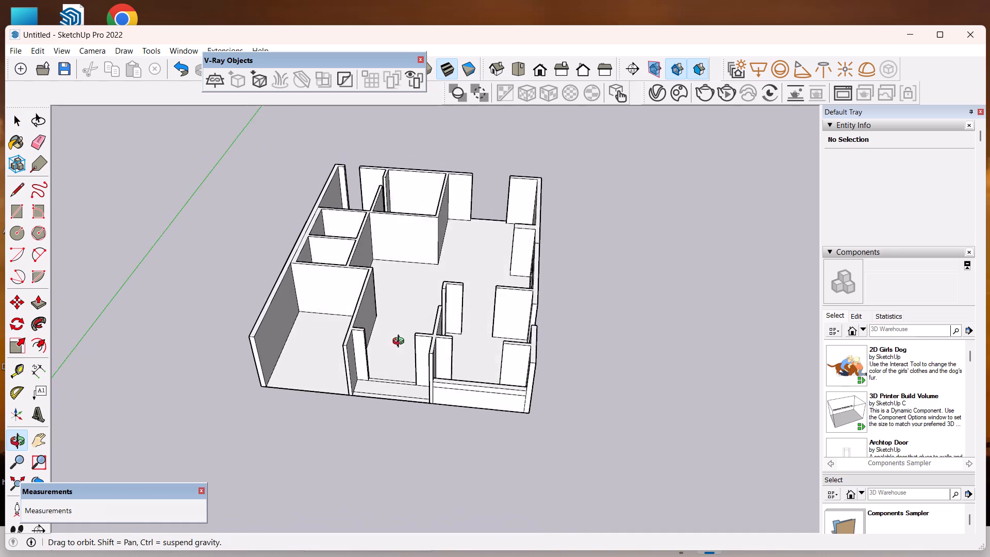
{"action": "middle_click_drag", "start_coordinate": [401, 342], "coordinate": [395, 428]}
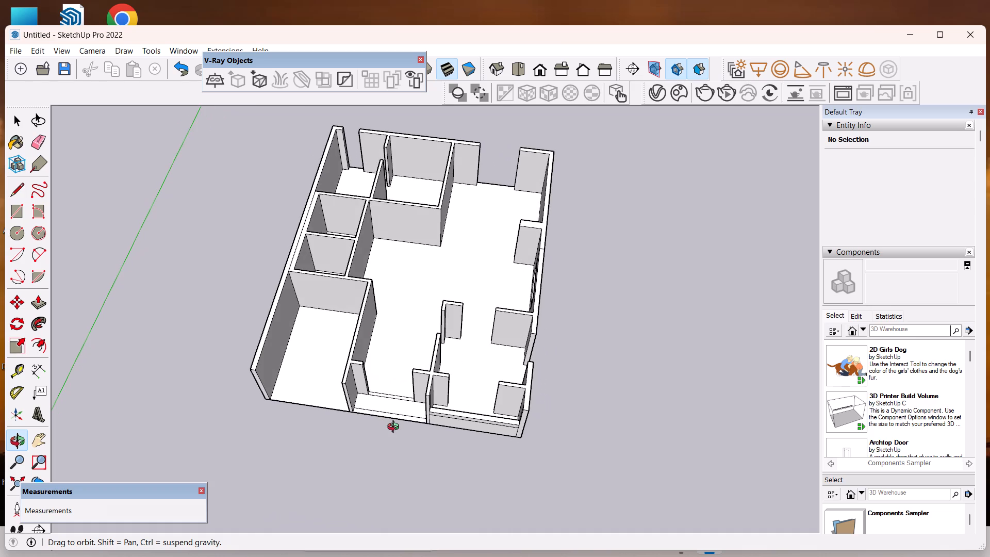
{"action": "middle_click_drag", "start_coordinate": [395, 428], "coordinate": [409, 430]}
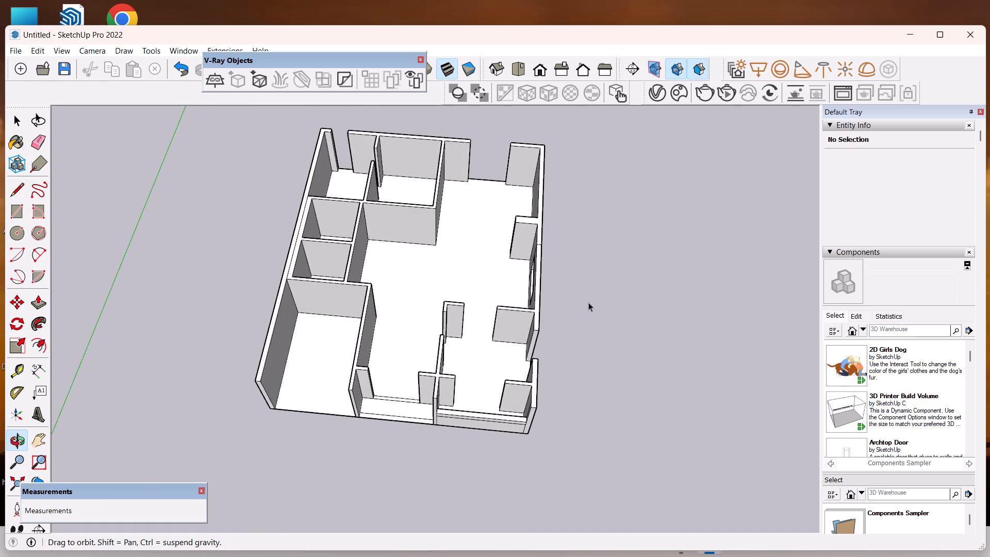
{"action": "scroll", "coordinate": [572, 307], "scroll_direction": "up", "scroll_amount": 3}
{"action": "scroll", "coordinate": [552, 319], "scroll_direction": "down", "scroll_amount": 5}
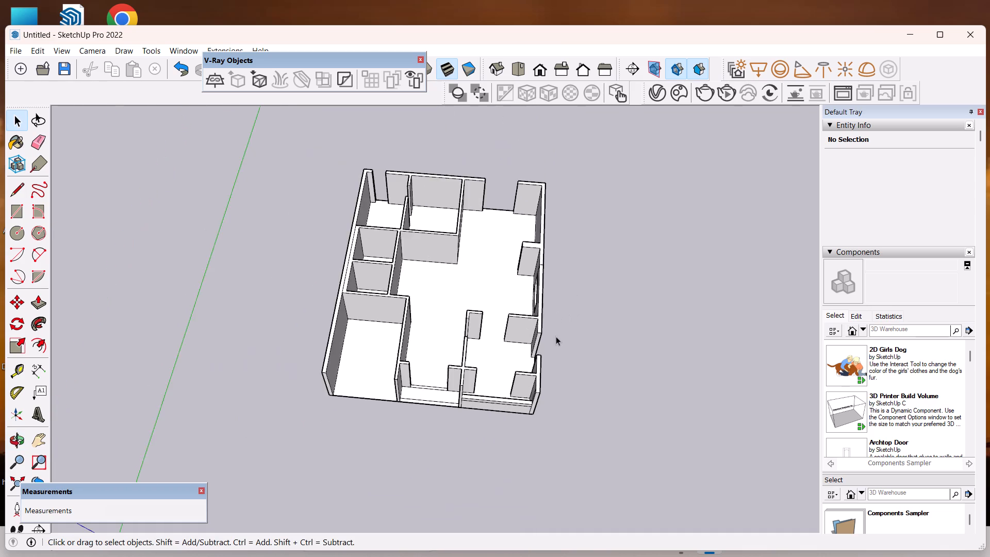
{"action": "scroll", "coordinate": [556, 336], "scroll_direction": "down", "scroll_amount": 1}
{"action": "scroll", "coordinate": [529, 293], "scroll_direction": "down", "scroll_amount": 1}
{"action": "middle_click_drag", "start_coordinate": [522, 306], "coordinate": [0, 98]}
{"action": "scroll", "coordinate": [0, 98], "scroll_direction": "up", "scroll_amount": 1}
{"action": "middle_click_drag", "start_coordinate": [609, 282], "coordinate": [226, 277]}
{"action": "scroll", "coordinate": [366, 363], "scroll_direction": "up", "scroll_amount": 2}
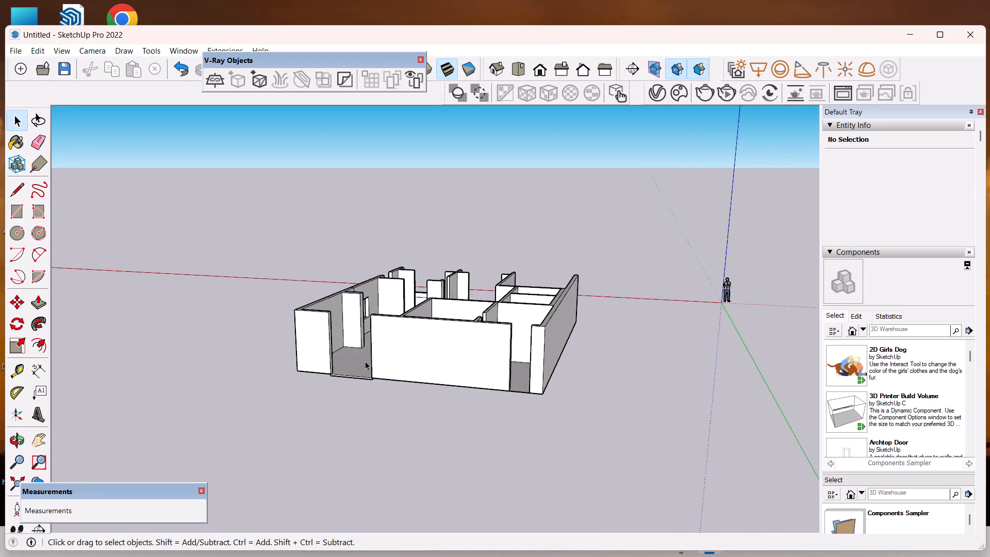
{"action": "scroll", "coordinate": [365, 361], "scroll_direction": "up", "scroll_amount": 11}
{"action": "middle_click_drag", "start_coordinate": [407, 442], "coordinate": [435, 269]}
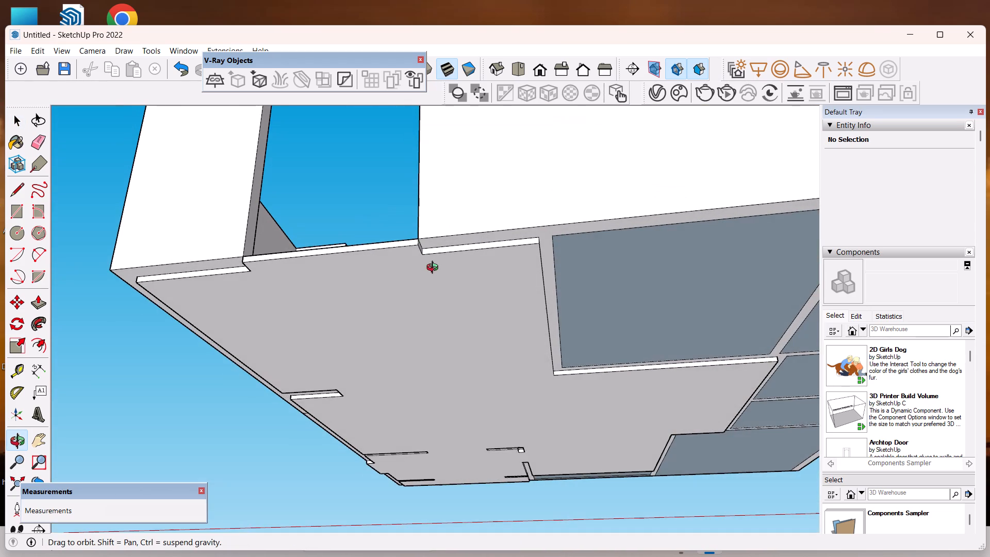
{"action": "middle_click_drag", "start_coordinate": [435, 269], "coordinate": [434, 281]}
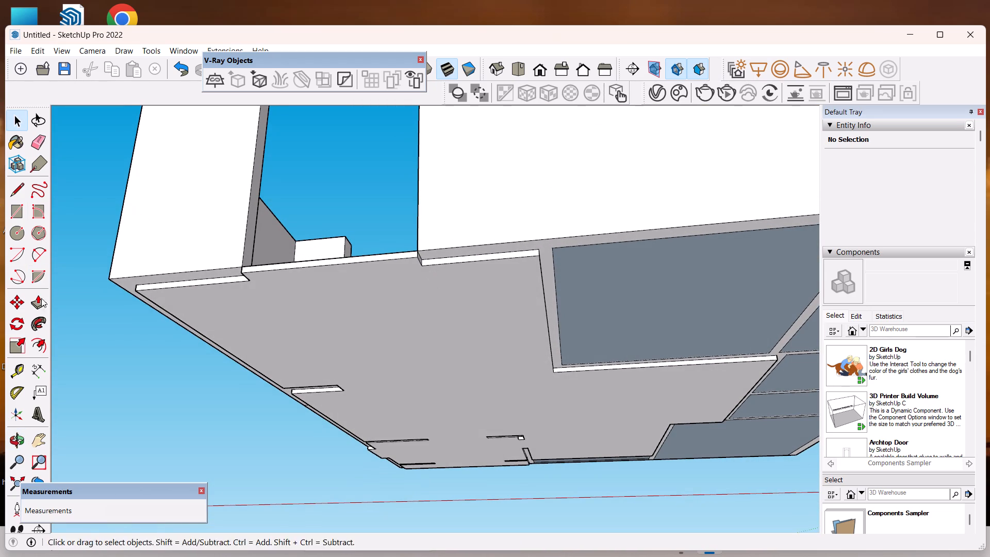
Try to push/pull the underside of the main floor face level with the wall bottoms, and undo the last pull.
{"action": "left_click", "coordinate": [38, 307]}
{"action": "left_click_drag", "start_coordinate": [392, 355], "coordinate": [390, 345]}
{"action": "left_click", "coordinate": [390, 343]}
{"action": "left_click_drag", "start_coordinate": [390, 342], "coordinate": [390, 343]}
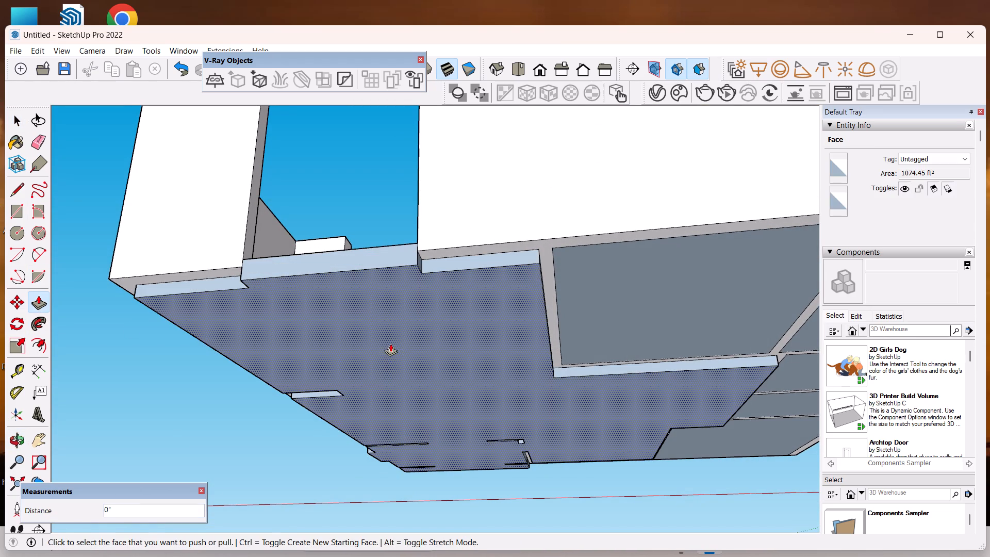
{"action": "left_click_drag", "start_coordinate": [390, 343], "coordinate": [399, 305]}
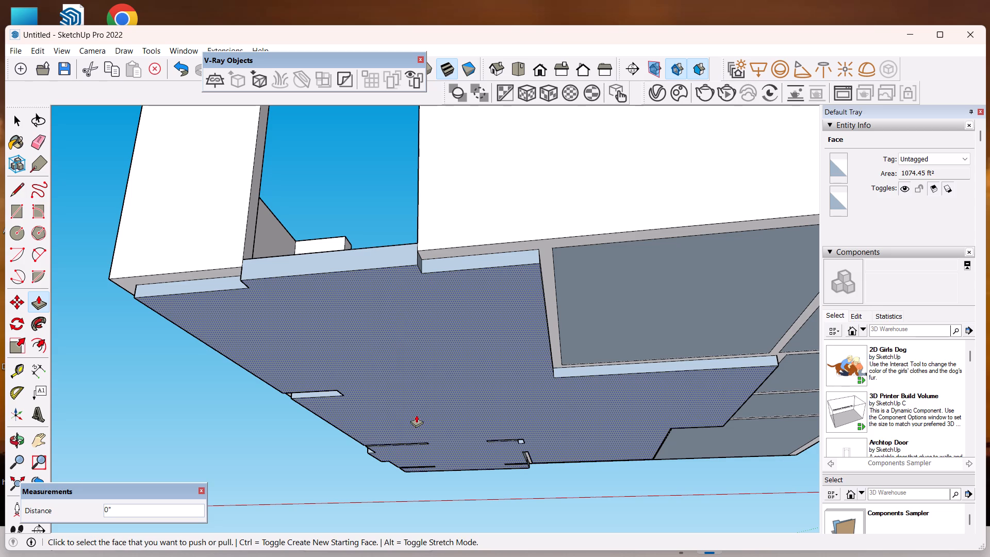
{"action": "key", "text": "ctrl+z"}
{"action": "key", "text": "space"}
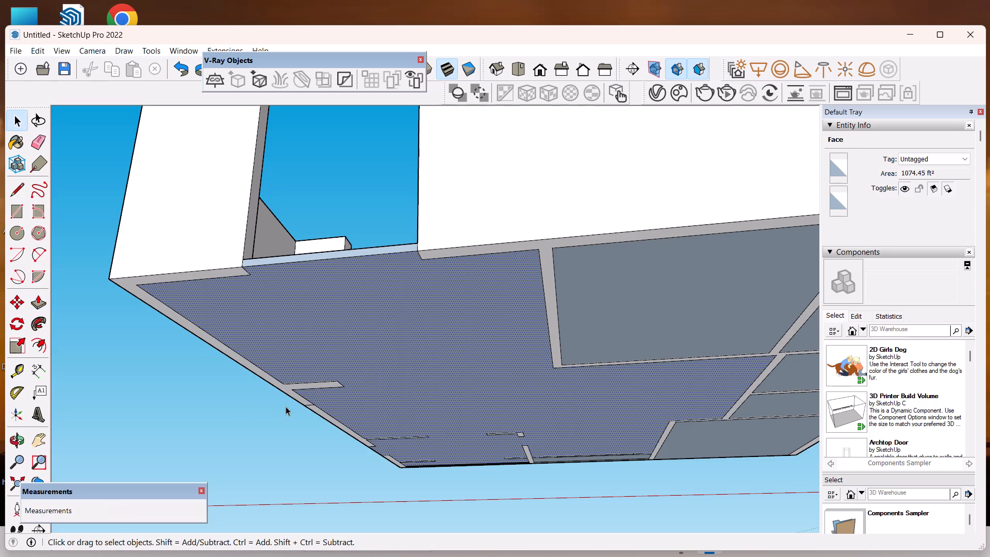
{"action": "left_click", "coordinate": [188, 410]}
Examine the main floor face from below and above, including its edge in the back wall's wide gap.
{"action": "scroll", "coordinate": [472, 333], "scroll_direction": "down", "scroll_amount": 5}
{"action": "middle_click_drag", "start_coordinate": [504, 346], "coordinate": [509, 506]}
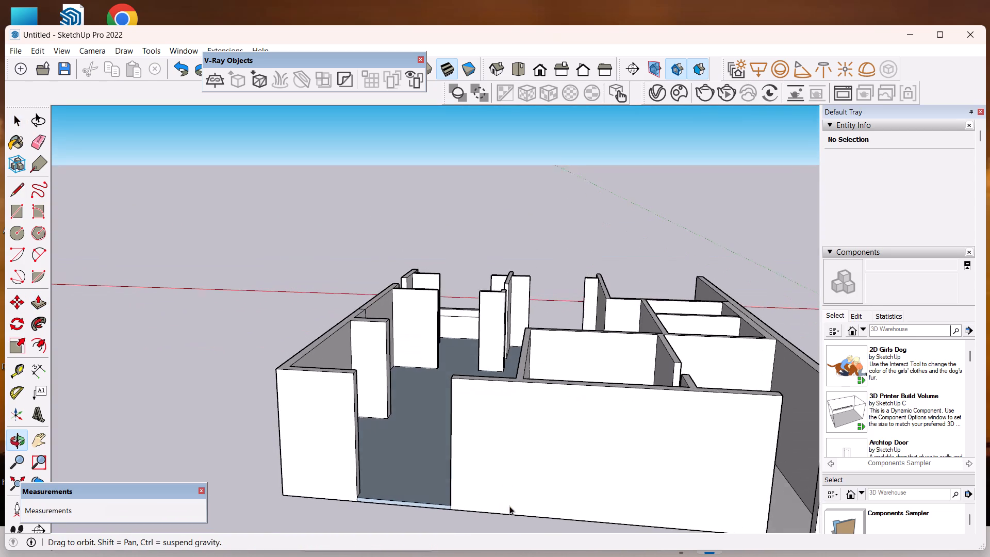
{"action": "middle_click_drag", "start_coordinate": [509, 506], "coordinate": [509, 506]}
{"action": "scroll", "coordinate": [449, 425], "scroll_direction": "down", "scroll_amount": 5}
{"action": "middle_click_drag", "start_coordinate": [496, 462], "coordinate": [519, 182]}
{"action": "scroll", "coordinate": [520, 208], "scroll_direction": "up", "scroll_amount": 1}
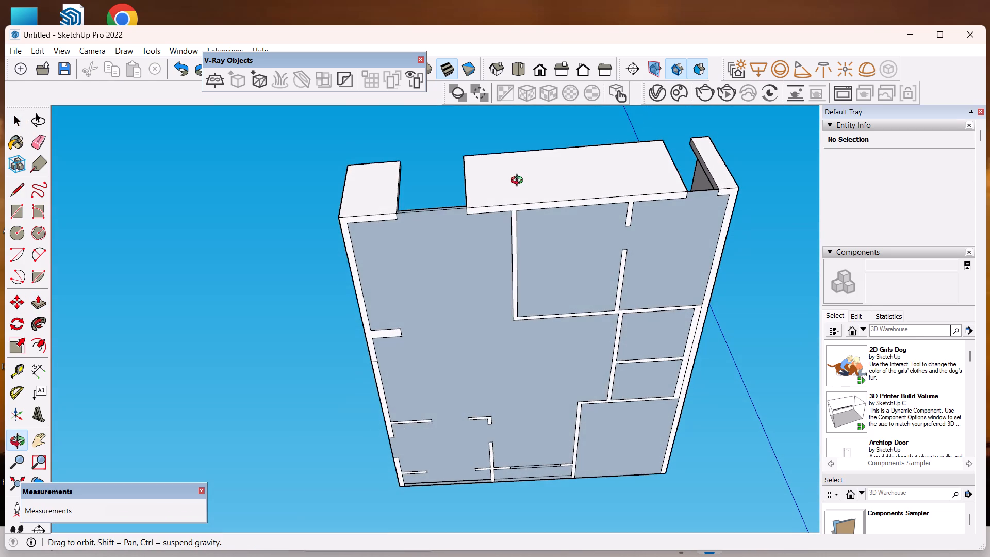
{"action": "middle_click_drag", "start_coordinate": [519, 182], "coordinate": [267, 544]}
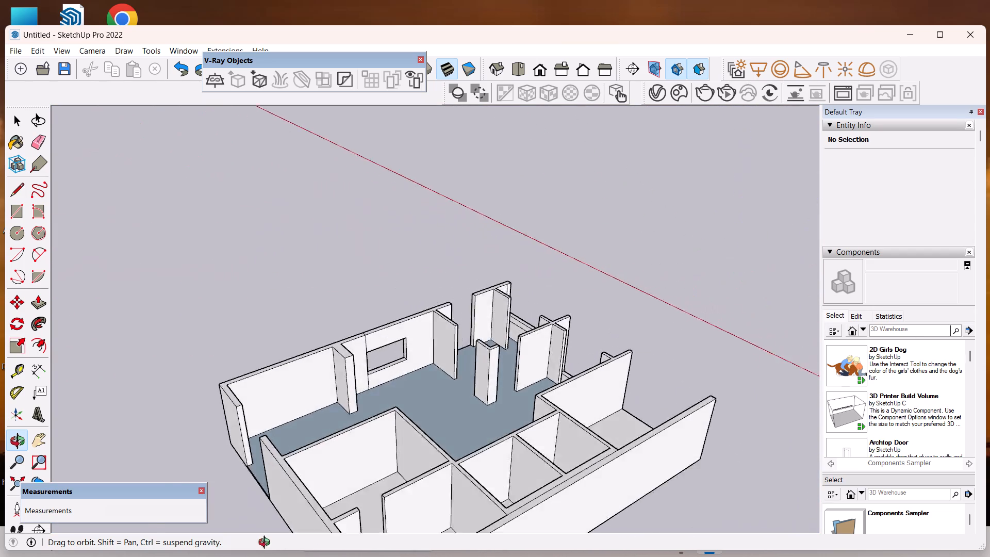
{"action": "middle_click_drag", "start_coordinate": [267, 544], "coordinate": [143, 512]}
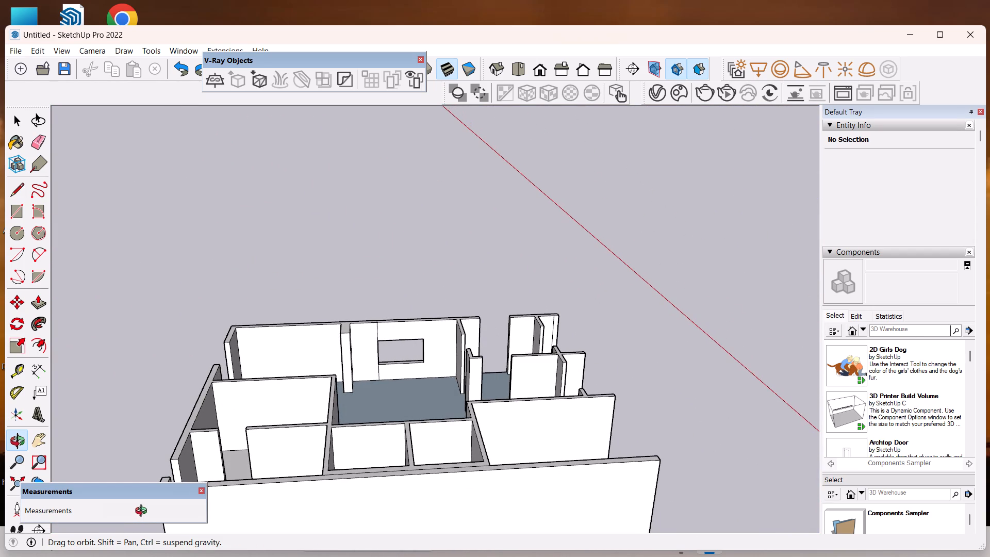
{"action": "middle_click_drag", "start_coordinate": [143, 512], "coordinate": [632, 530]}
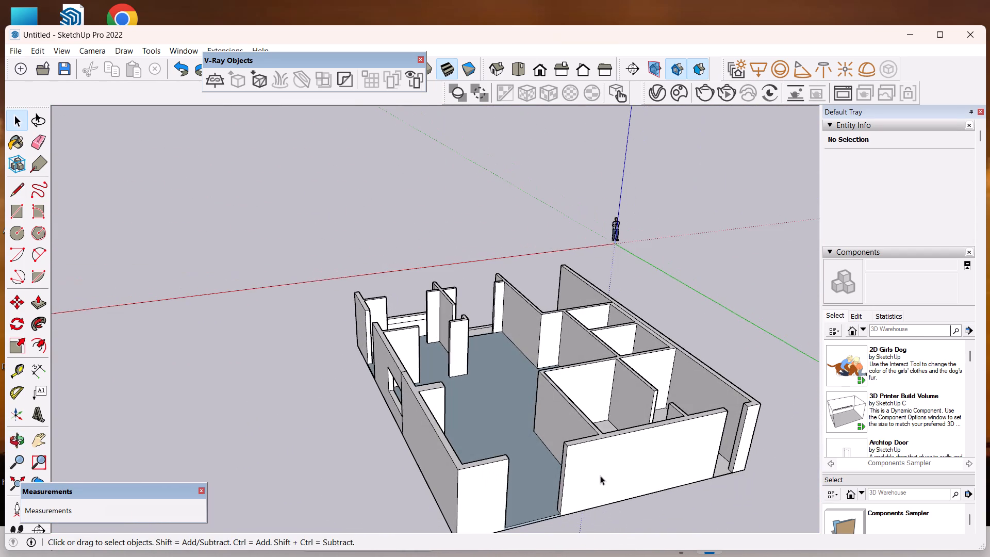
{"action": "scroll", "coordinate": [600, 476], "scroll_direction": "down", "scroll_amount": 3}
{"action": "scroll", "coordinate": [565, 523], "scroll_direction": "up", "scroll_amount": 1}
{"action": "scroll", "coordinate": [563, 524], "scroll_direction": "down", "scroll_amount": 1}
{"action": "scroll", "coordinate": [563, 524], "scroll_direction": "up", "scroll_amount": 8}
{"action": "middle_click_drag", "start_coordinate": [565, 505], "coordinate": [536, 412]}
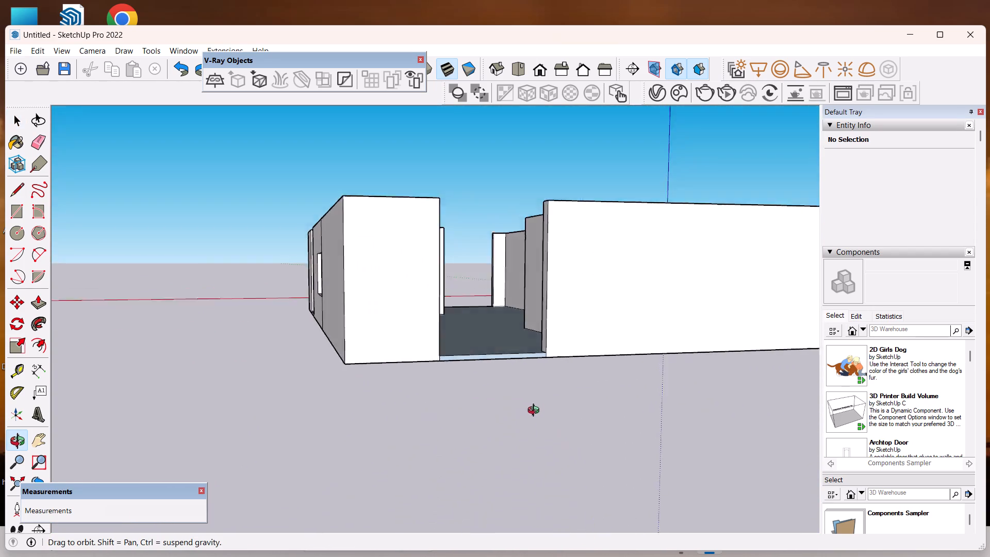
{"action": "middle_click_drag", "start_coordinate": [536, 412], "coordinate": [525, 487]}
{"action": "scroll", "coordinate": [517, 456], "scroll_direction": "up", "scroll_amount": 4}
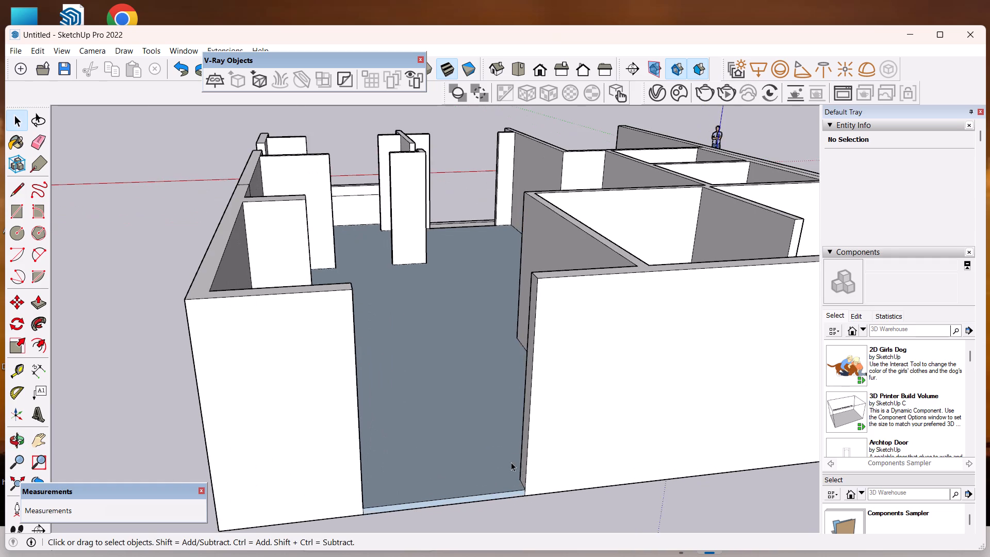
{"action": "scroll", "coordinate": [510, 471], "scroll_direction": "up", "scroll_amount": 1}
{"action": "middle_click_drag", "start_coordinate": [510, 472], "coordinate": [468, 341]}
Undo the last floor push/pull and push the main floor's underside up 2 7/8", flush with the wall bottoms.
{"action": "key", "text": "ctrl+z"}
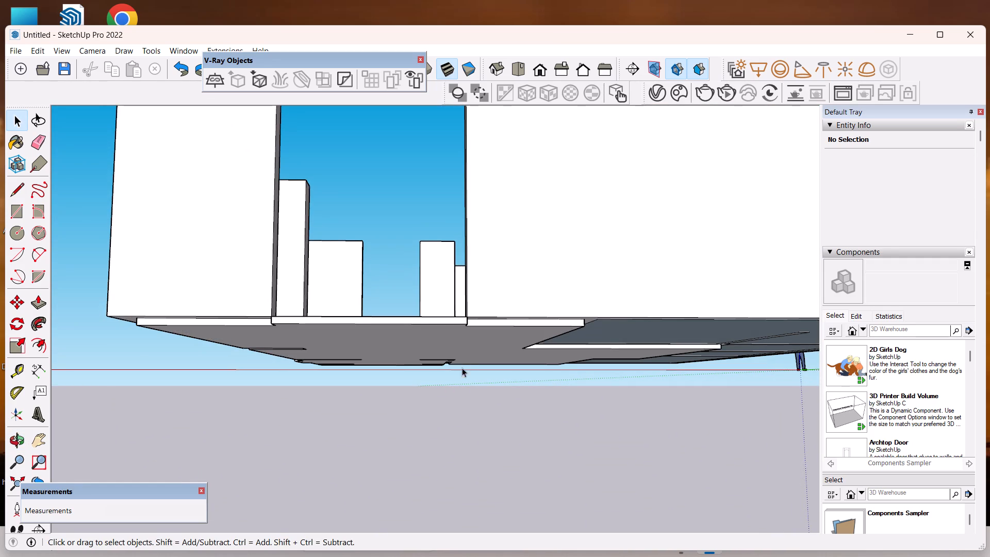
{"action": "left_click", "coordinate": [40, 300]}
{"action": "left_click_drag", "start_coordinate": [330, 333], "coordinate": [332, 327]}
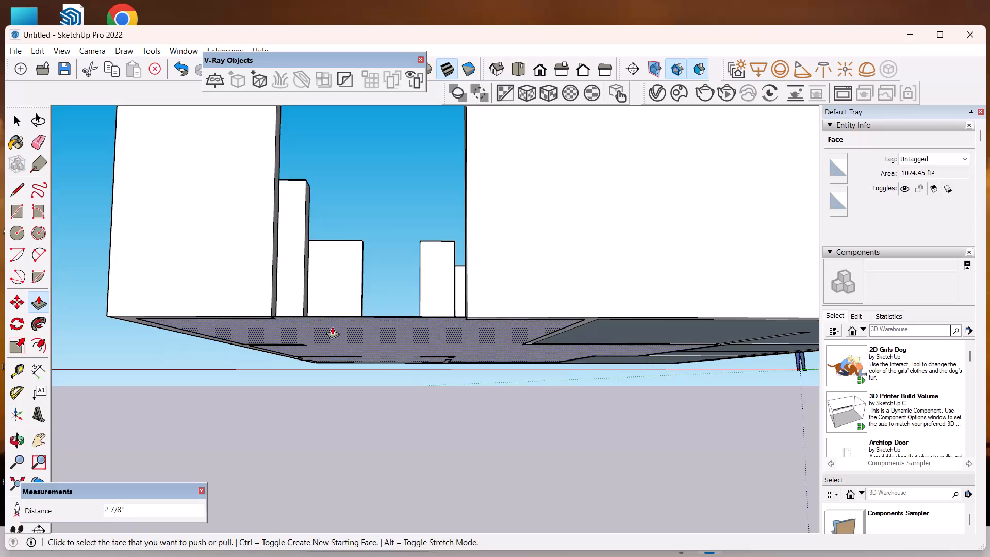
{"action": "scroll", "coordinate": [387, 364], "scroll_direction": "down", "scroll_amount": 5}
{"action": "middle_click_drag", "start_coordinate": [457, 375], "coordinate": [572, 526]}
{"action": "key", "text": "space"}
{"action": "key", "text": "space"}
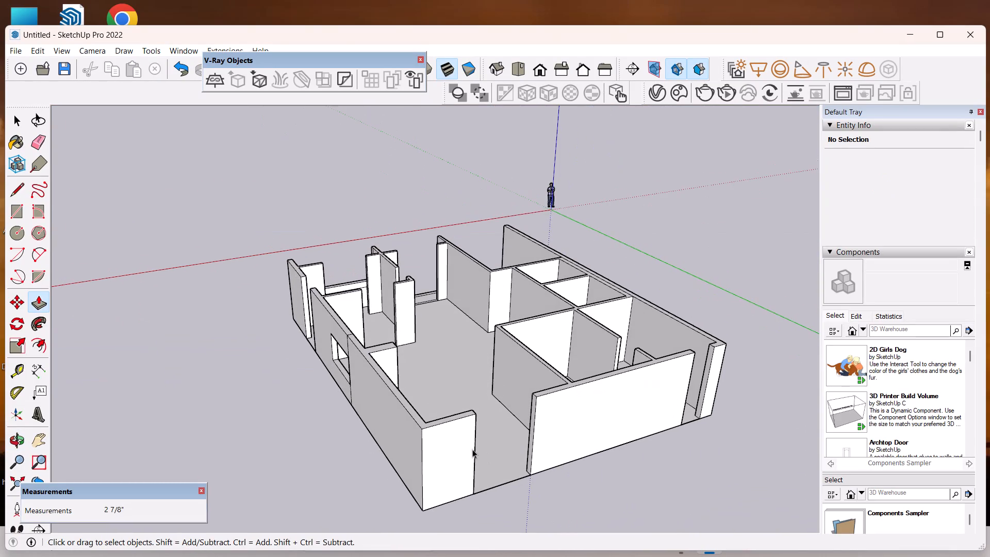
Draw a 9" line across the end face of the short back corner wall, 3' above its base.
{"action": "scroll", "coordinate": [472, 449], "scroll_direction": "up", "scroll_amount": 4}
{"action": "middle_click_drag", "start_coordinate": [609, 515], "coordinate": [478, 482]}
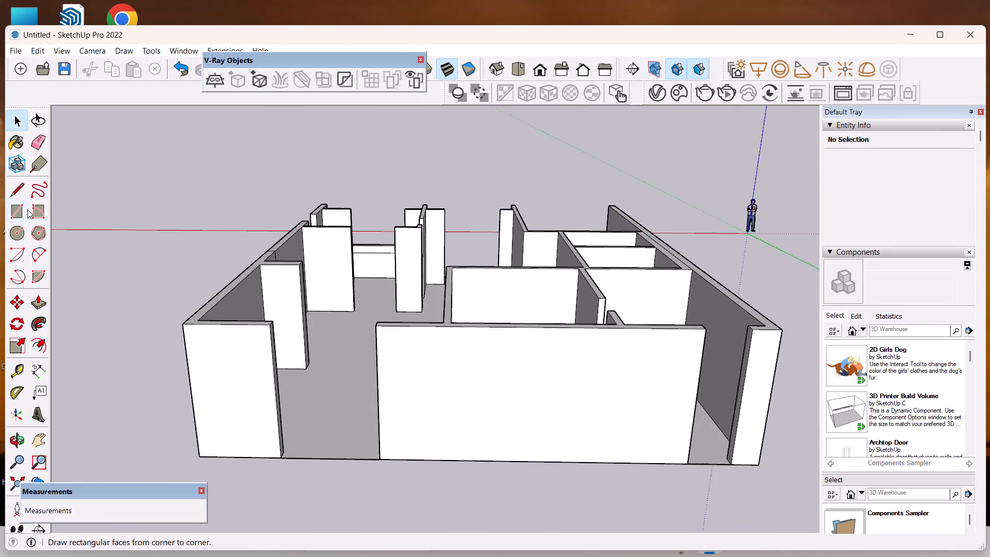
{"action": "left_click", "coordinate": [21, 196]}
{"action": "middle_click_drag", "start_coordinate": [331, 469], "coordinate": [217, 458]}
{"action": "scroll", "coordinate": [239, 470], "scroll_direction": "up", "scroll_amount": 1}
{"action": "scroll", "coordinate": [185, 390], "scroll_direction": "up", "scroll_amount": 7}
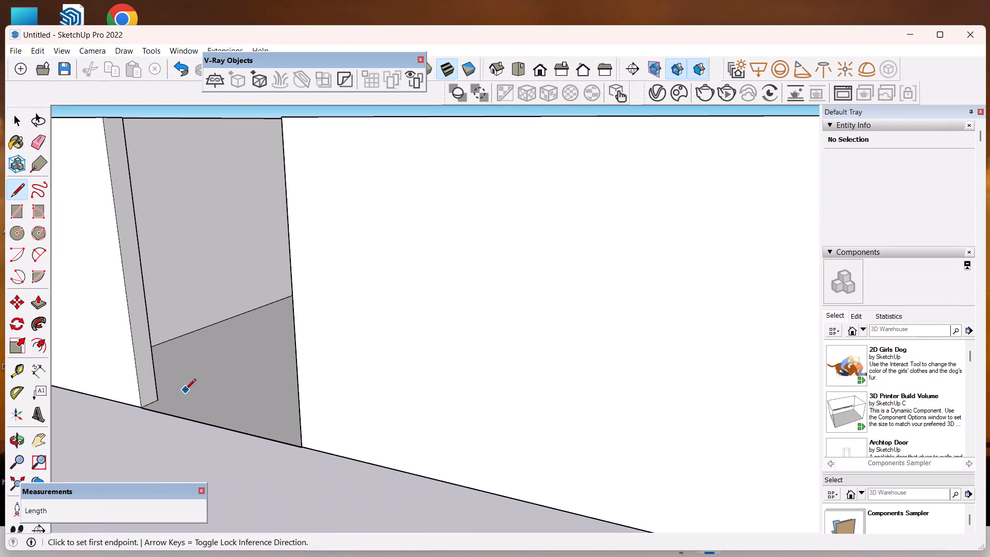
{"action": "left_click", "coordinate": [142, 403]}
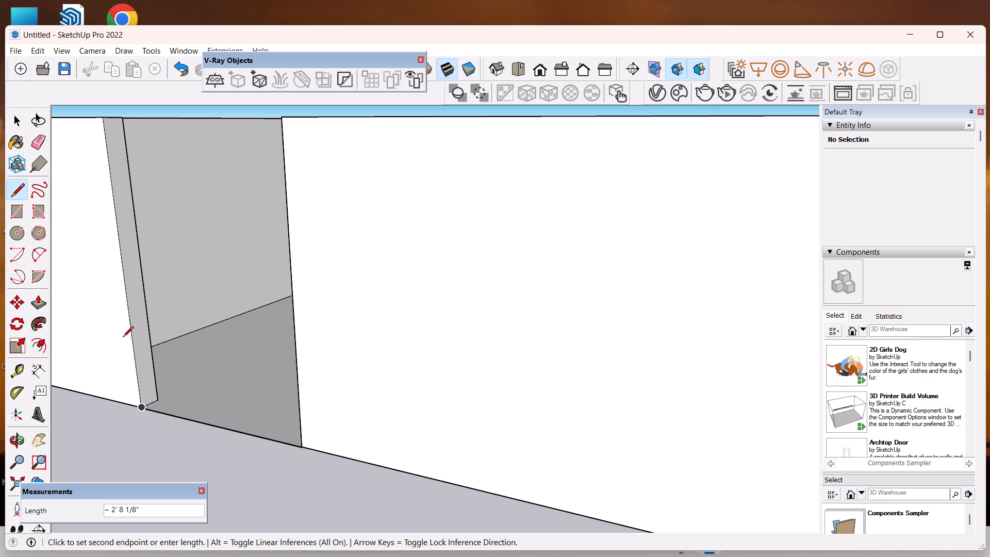
{"action": "type", "text": "3'"}
{"action": "key", "text": "Return"}
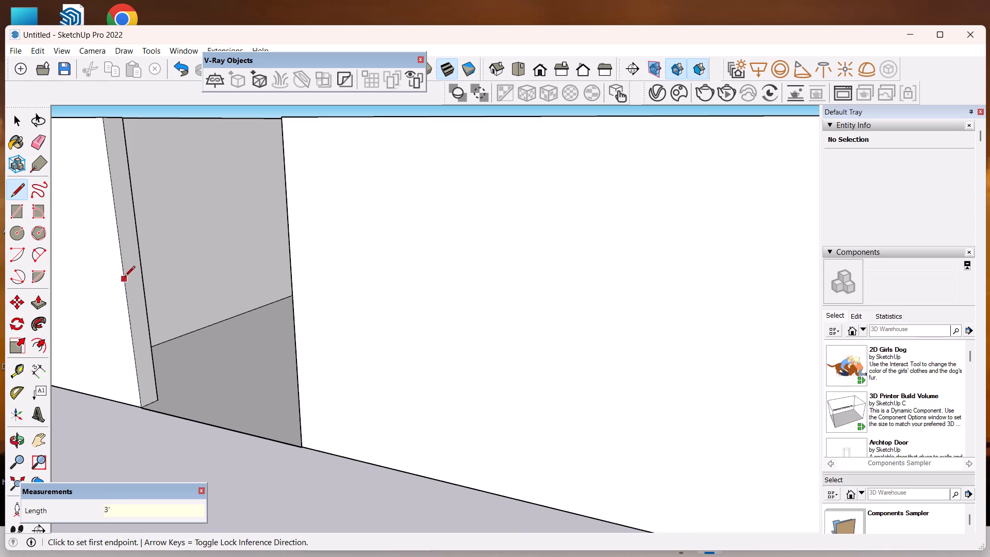
{"action": "left_click", "coordinate": [130, 331]}
{"action": "left_click", "coordinate": [146, 319]}
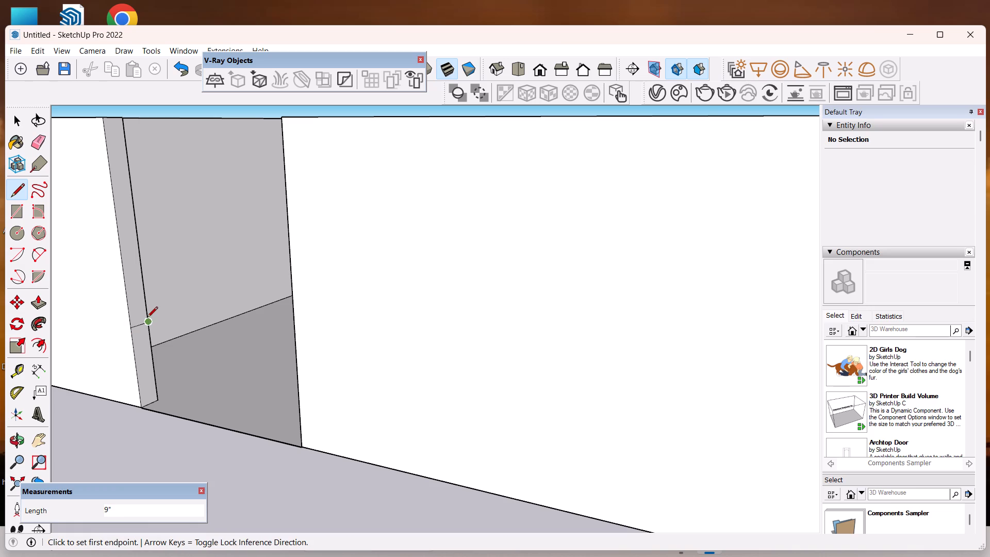
{"action": "left_click", "coordinate": [150, 323]}
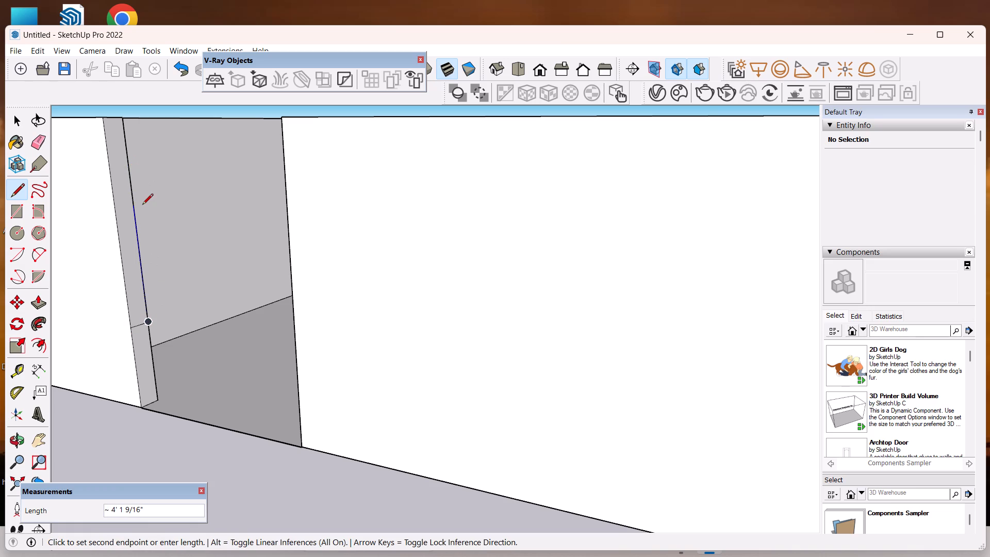
{"action": "key", "text": "space"}
Draw a second line across the same back corner wall's end face, 3' below its top.
{"action": "scroll", "coordinate": [143, 318], "scroll_direction": "down", "scroll_amount": 6}
{"action": "scroll", "coordinate": [115, 180], "scroll_direction": "up", "scroll_amount": 5}
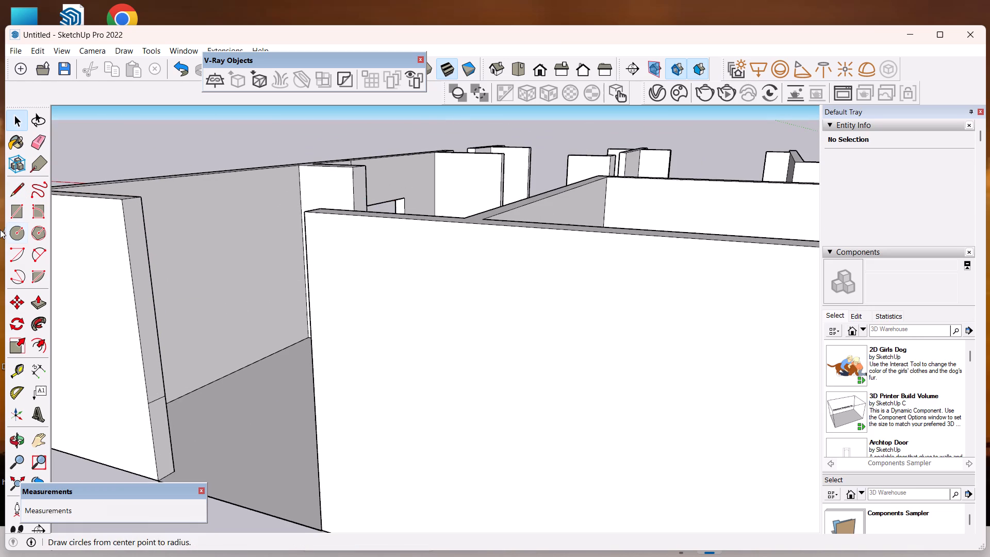
{"action": "left_click", "coordinate": [17, 189]}
{"action": "scroll", "coordinate": [136, 203], "scroll_direction": "up", "scroll_amount": 5}
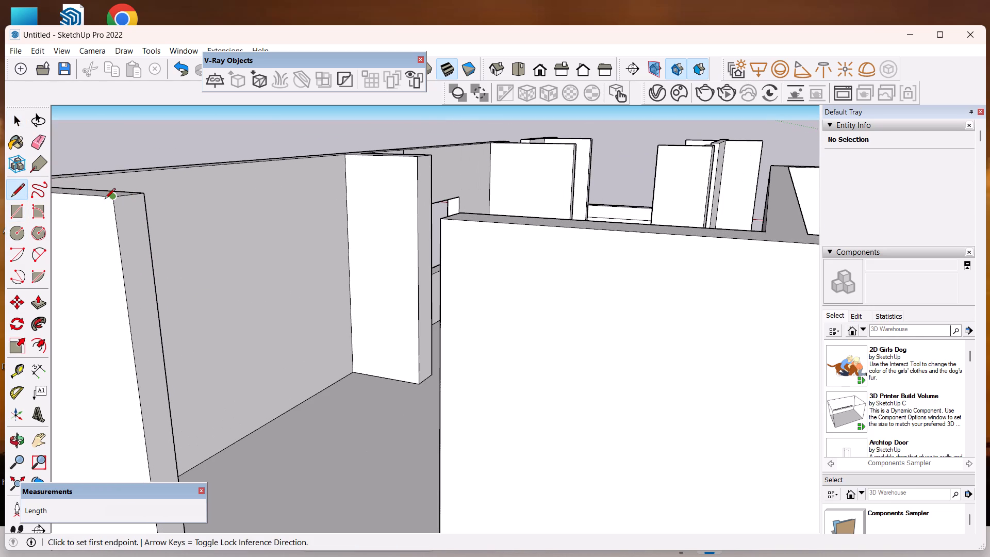
{"action": "left_click", "coordinate": [110, 198]}
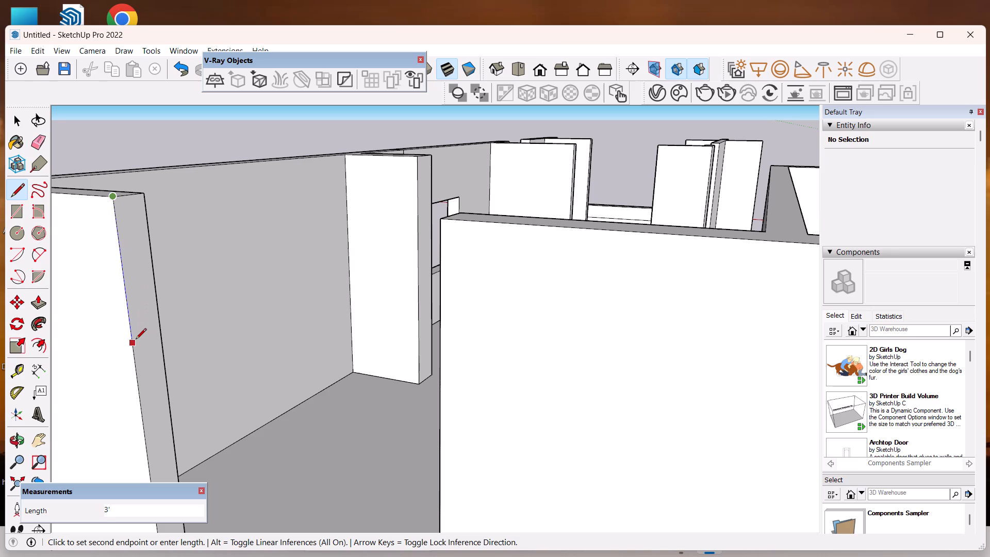
{"action": "type", "text": "3'"}
{"action": "key", "text": "Return"}
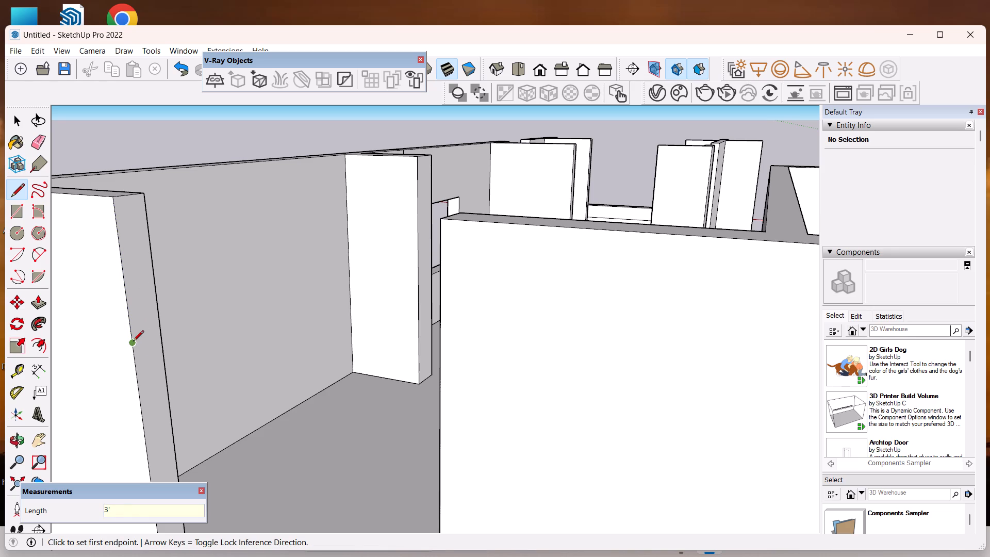
{"action": "left_click", "coordinate": [133, 342]}
{"action": "left_click", "coordinate": [163, 330]}
{"action": "key", "text": "space"}
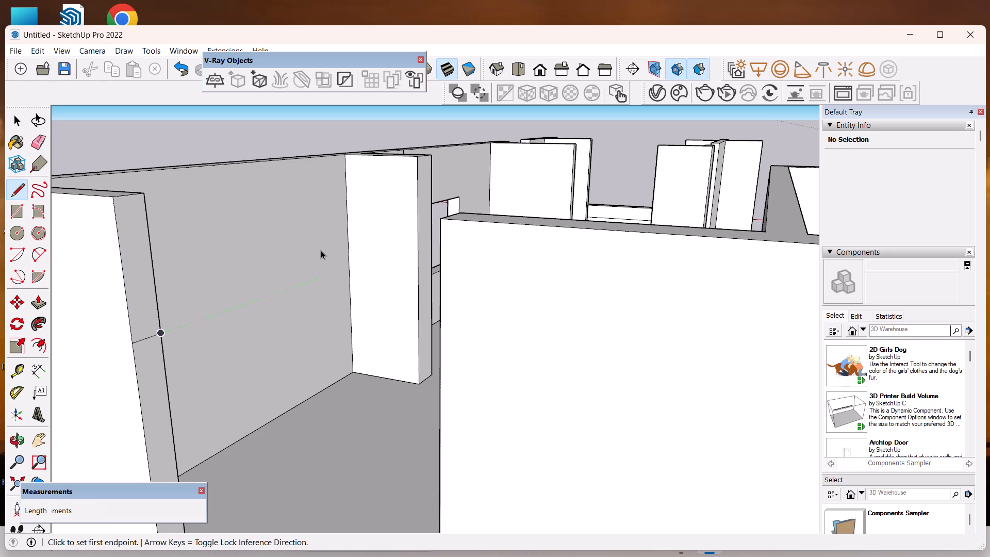
Push/pull the top 3' section of the short back corner wall's end face about 7' across the wide gap to the adjoining wall.
{"action": "scroll", "coordinate": [321, 250], "scroll_direction": "down", "scroll_amount": 2}
{"action": "left_click", "coordinate": [35, 303]}
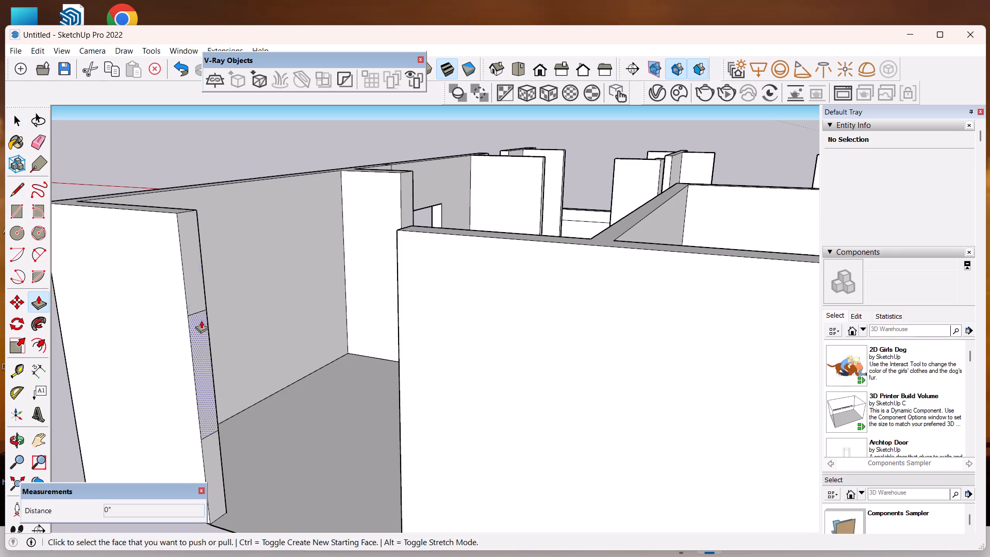
{"action": "left_click_drag", "start_coordinate": [197, 286], "coordinate": [403, 347]}
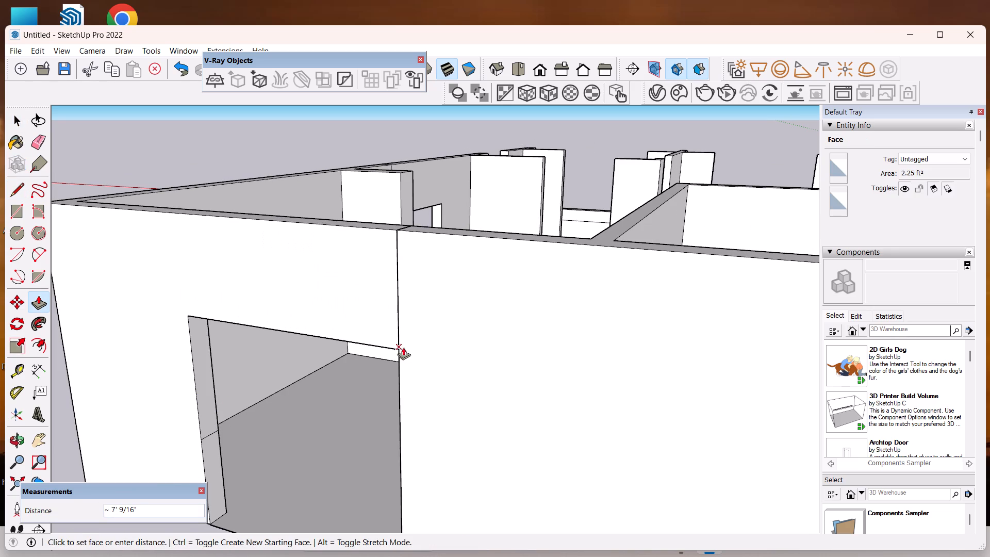
{"action": "left_click_drag", "start_coordinate": [403, 347], "coordinate": [396, 347]}
{"action": "scroll", "coordinate": [469, 299], "scroll_direction": "down", "scroll_amount": 5}
{"action": "scroll", "coordinate": [417, 474], "scroll_direction": "up", "scroll_amount": 2}
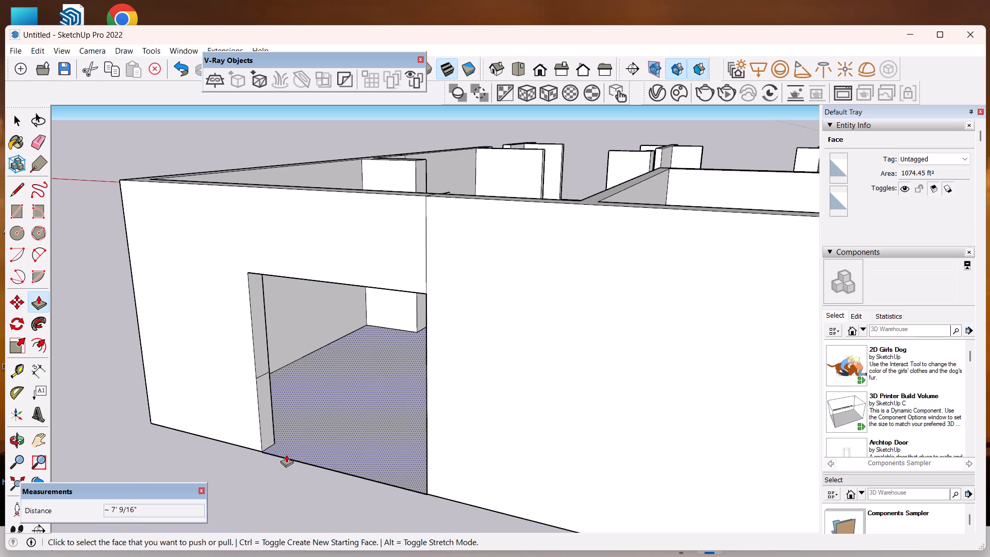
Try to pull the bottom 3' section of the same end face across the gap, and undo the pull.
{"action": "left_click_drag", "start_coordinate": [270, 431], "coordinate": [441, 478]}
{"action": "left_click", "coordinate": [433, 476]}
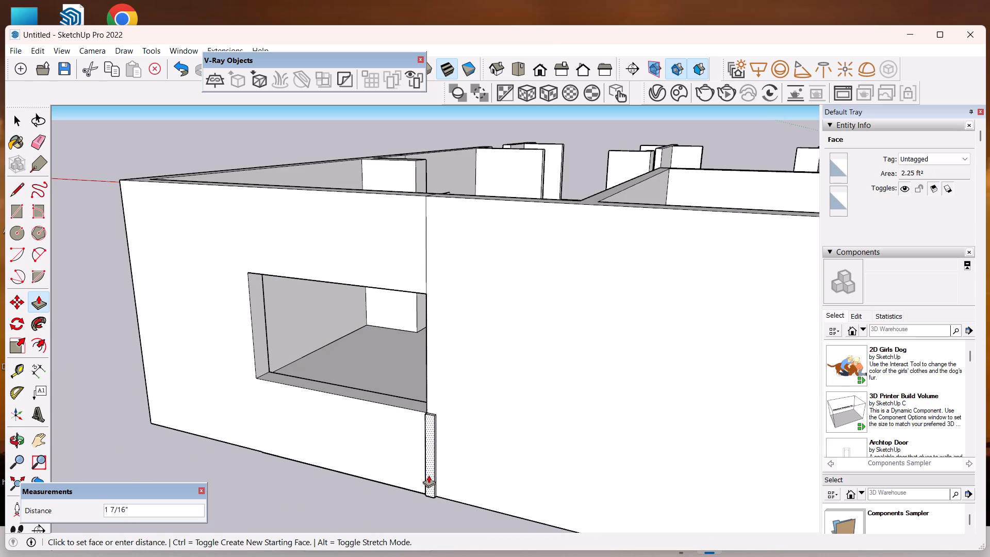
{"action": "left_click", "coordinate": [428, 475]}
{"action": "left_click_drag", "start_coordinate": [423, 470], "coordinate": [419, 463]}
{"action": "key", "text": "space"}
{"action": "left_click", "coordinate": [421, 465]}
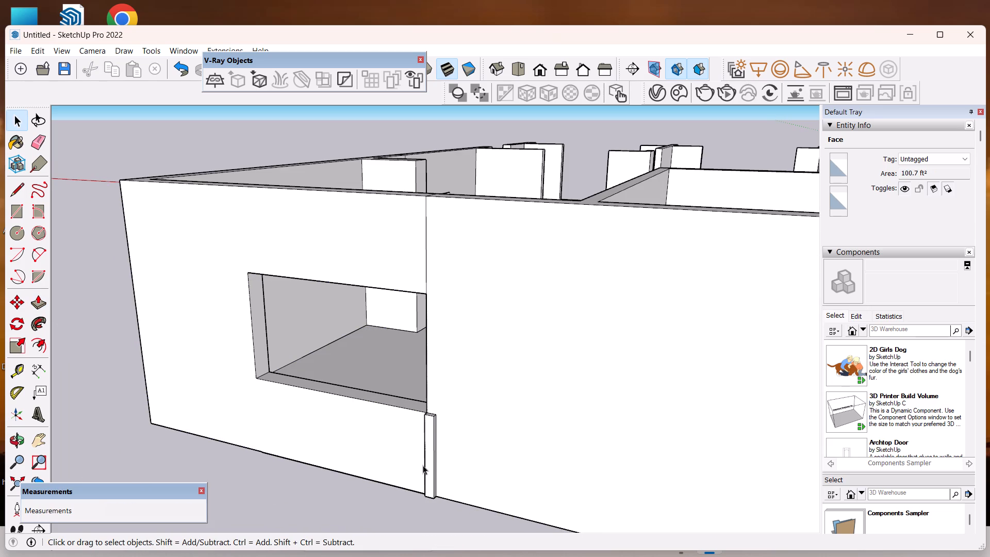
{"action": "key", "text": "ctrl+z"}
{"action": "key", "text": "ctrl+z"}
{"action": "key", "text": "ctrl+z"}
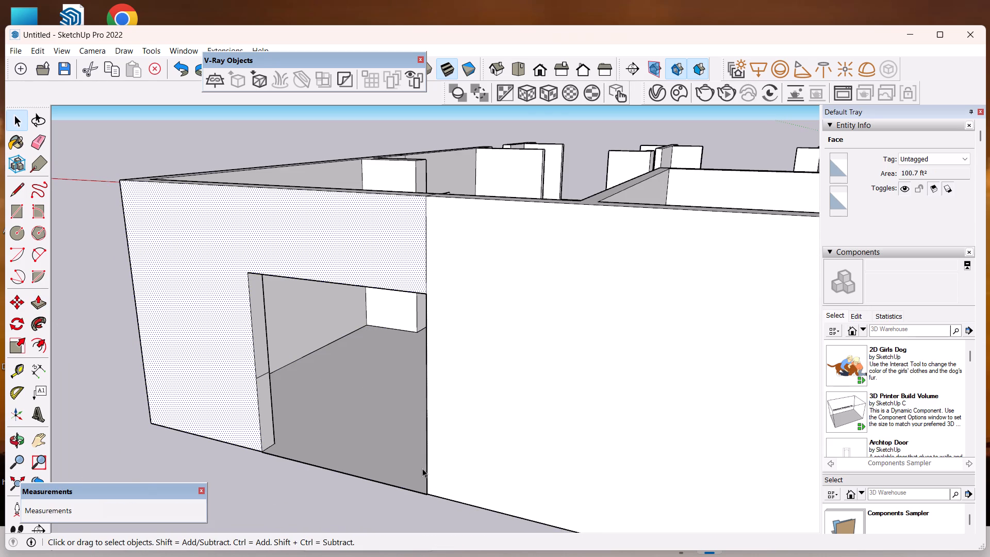
Push/pull the bottom 3' section of the end face across the wide gap to meet the adjoining back wall, forming the window sill.
{"action": "left_click_drag", "start_coordinate": [151, 465], "coordinate": [151, 463]}
{"action": "left_click_drag", "start_coordinate": [151, 463], "coordinate": [151, 458]}
{"action": "left_click", "coordinate": [40, 309]}
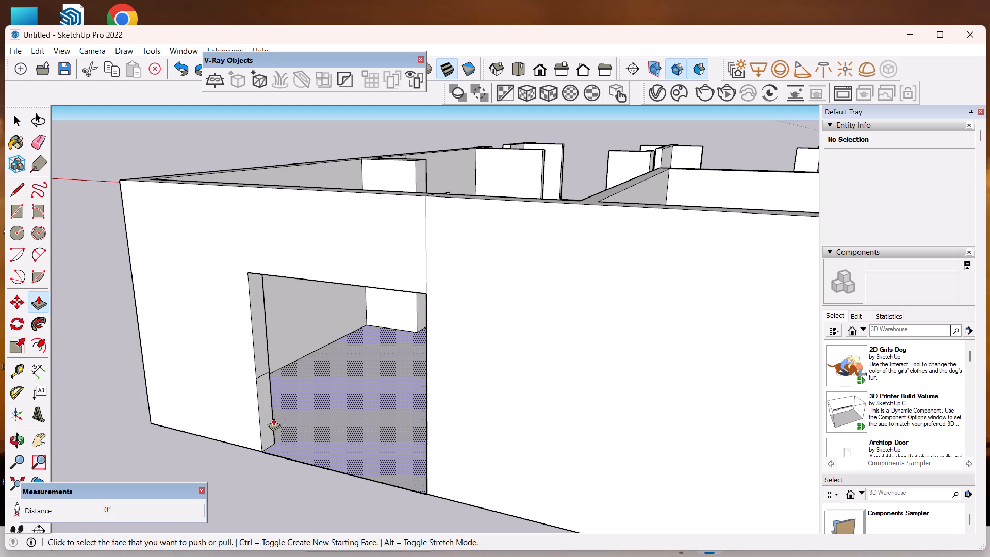
{"action": "left_click_drag", "start_coordinate": [270, 421], "coordinate": [425, 466]}
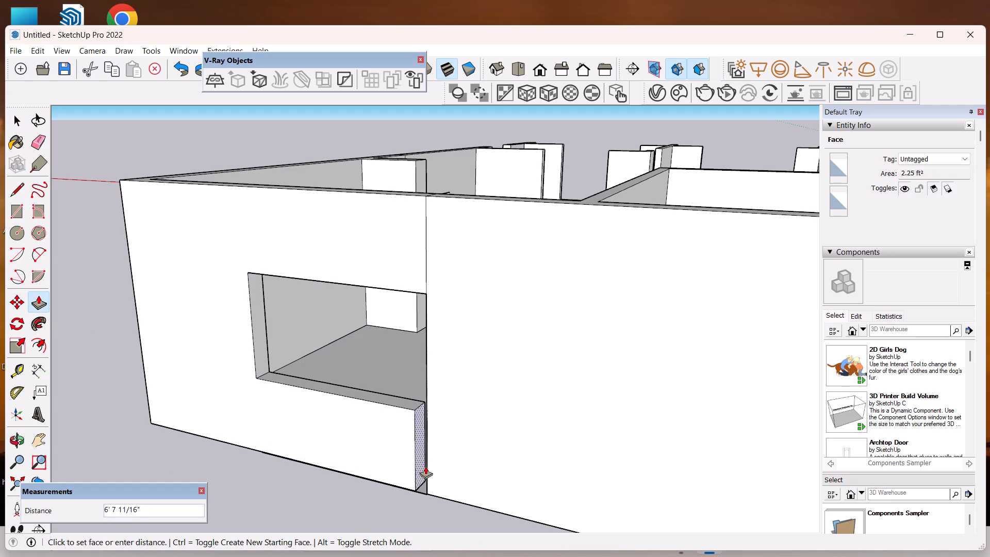
{"action": "left_click_drag", "start_coordinate": [425, 466], "coordinate": [426, 467]}
{"action": "scroll", "coordinate": [470, 440], "scroll_direction": "down", "scroll_amount": 8}
{"action": "scroll", "coordinate": [508, 415], "scroll_direction": "down", "scroll_amount": 1}
{"action": "middle_click_drag", "start_coordinate": [570, 468], "coordinate": [425, 441]}
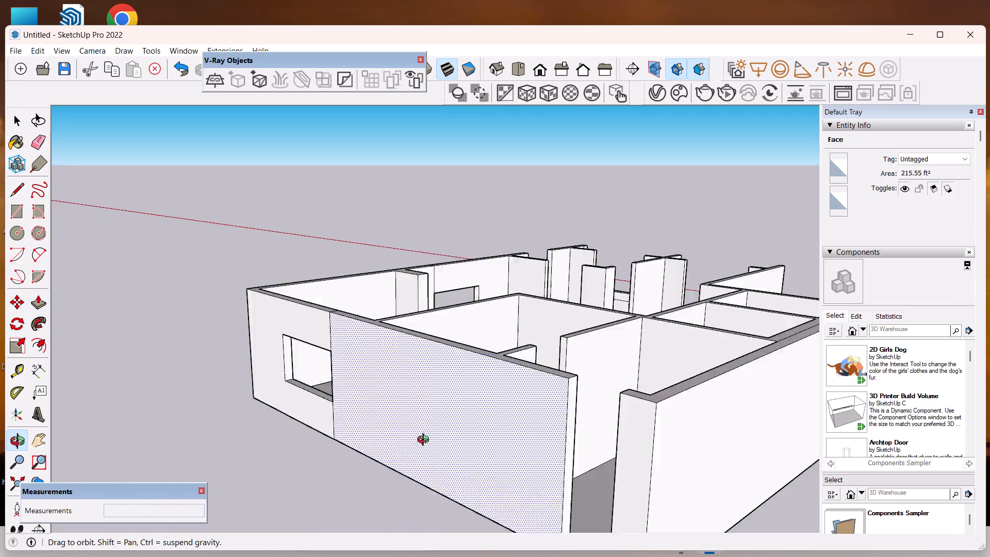
{"action": "middle_click_drag", "start_coordinate": [425, 441], "coordinate": [541, 401]}
{"action": "key", "text": "space"}
Examine the back wall's window opening and the narrow doorway gap beside the opposite corner from outside.
{"action": "scroll", "coordinate": [515, 365], "scroll_direction": "down", "scroll_amount": 9}
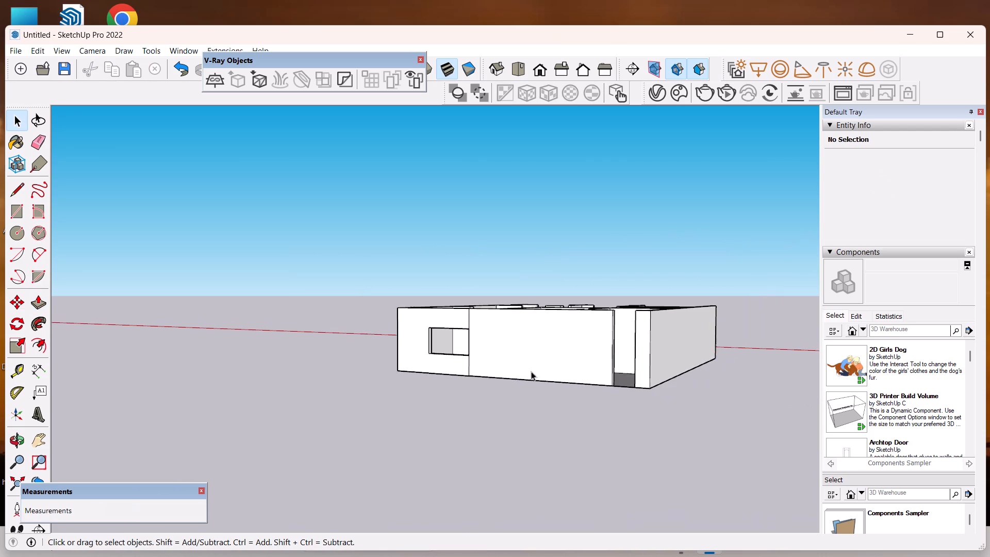
{"action": "middle_click_drag", "start_coordinate": [606, 379], "coordinate": [632, 423]}
{"action": "scroll", "coordinate": [663, 386], "scroll_direction": "up", "scroll_amount": 8}
{"action": "middle_click_drag", "start_coordinate": [641, 371], "coordinate": [667, 396]}
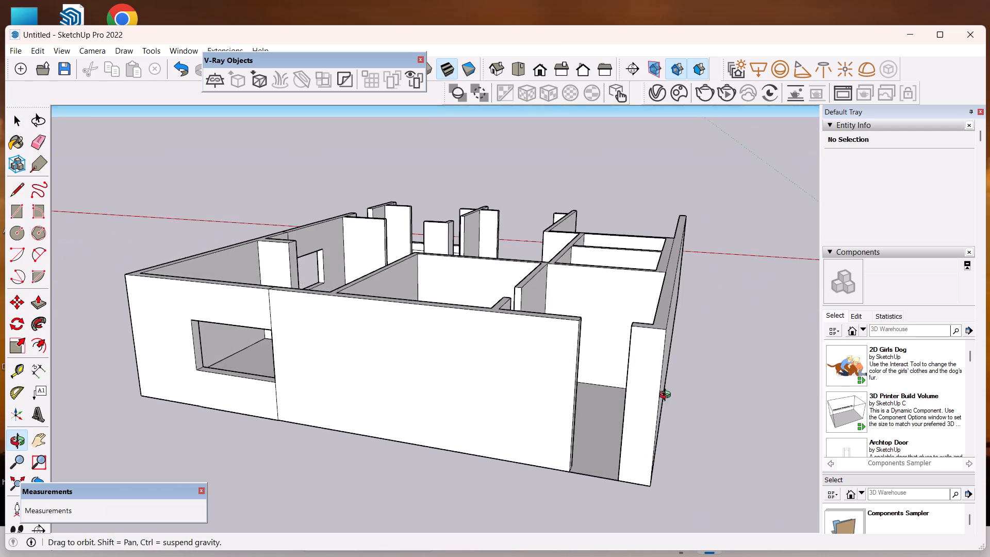
{"action": "middle_click_drag", "start_coordinate": [667, 396], "coordinate": [668, 400]}
{"action": "scroll", "coordinate": [667, 390], "scroll_direction": "up", "scroll_amount": 6}
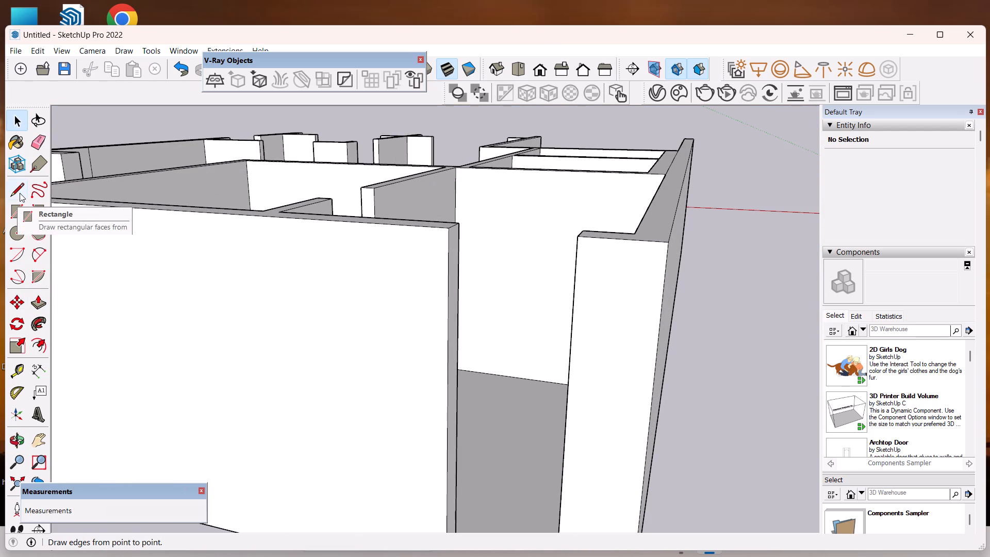
{"action": "scroll", "coordinate": [106, 247], "scroll_direction": "down", "scroll_amount": 3}
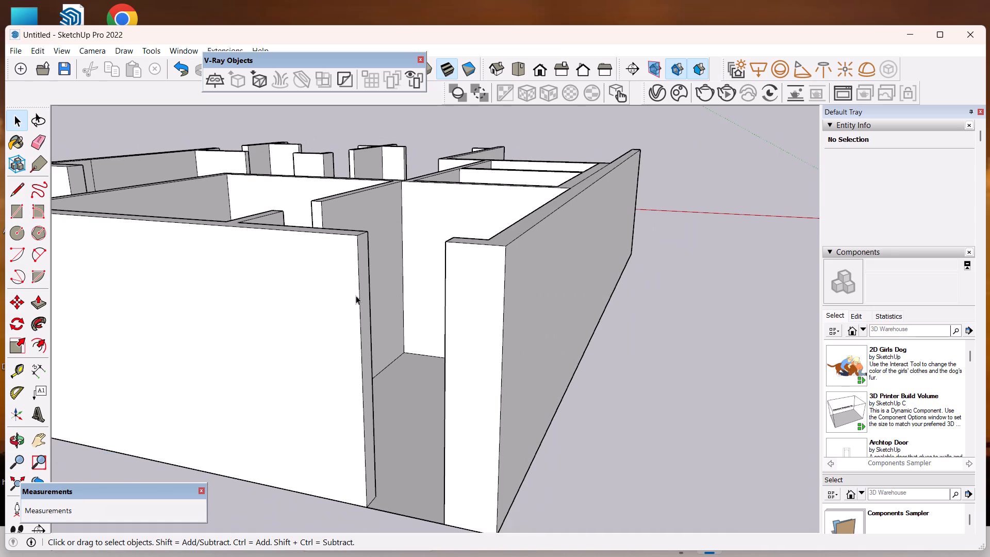
{"action": "scroll", "coordinate": [400, 296], "scroll_direction": "down", "scroll_amount": 11}
{"action": "scroll", "coordinate": [489, 291], "scroll_direction": "down", "scroll_amount": 2}
{"action": "scroll", "coordinate": [441, 309], "scroll_direction": "up", "scroll_amount": 8}
{"action": "middle_click_drag", "start_coordinate": [477, 325], "coordinate": [478, 332]}
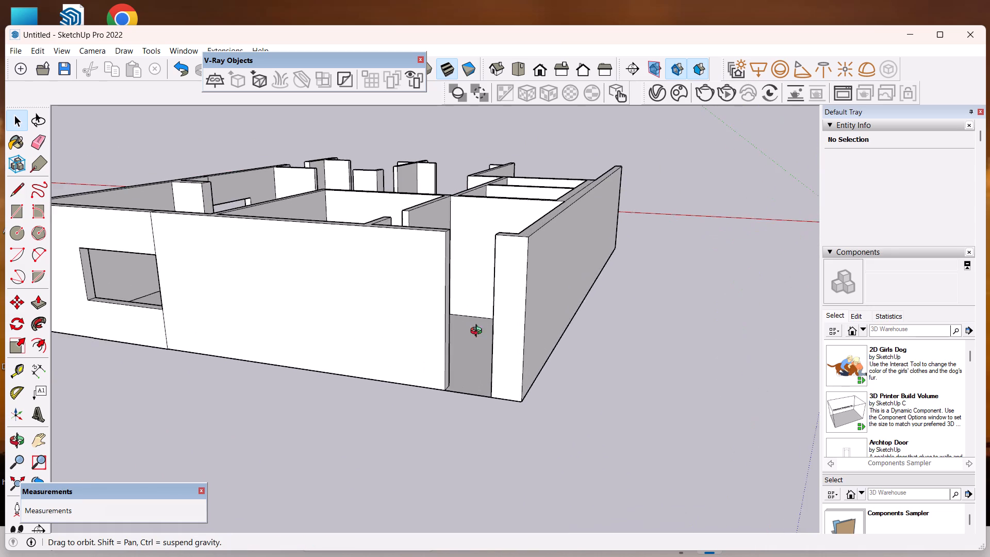
{"action": "middle_click_drag", "start_coordinate": [478, 332], "coordinate": [484, 309]}
{"action": "scroll", "coordinate": [485, 301], "scroll_direction": "up", "scroll_amount": 1}
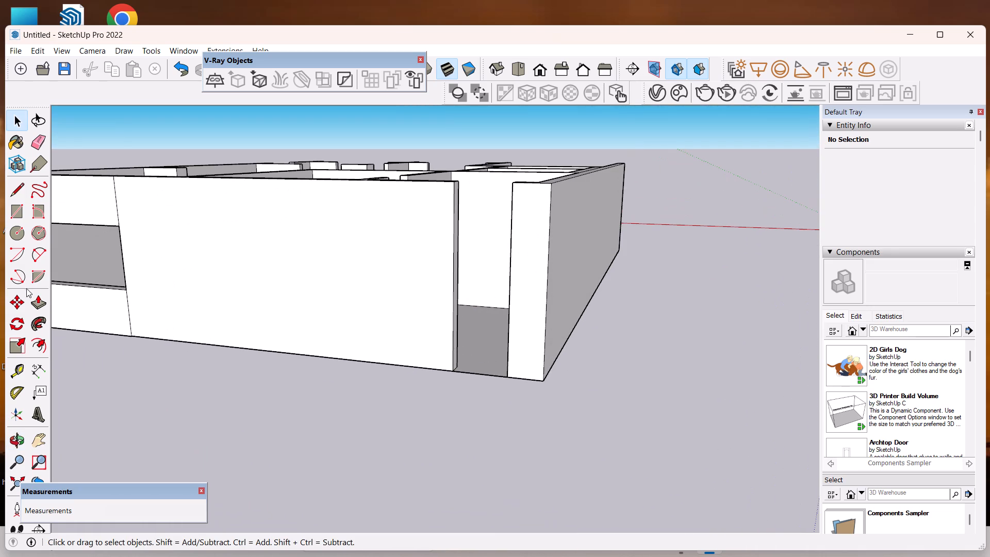
Draw a 9" line across the long back wall's end face at the narrow doorway gap, 7' above its base.
{"action": "left_click", "coordinate": [11, 184]}
{"action": "scroll", "coordinate": [538, 322], "scroll_direction": "up", "scroll_amount": 3}
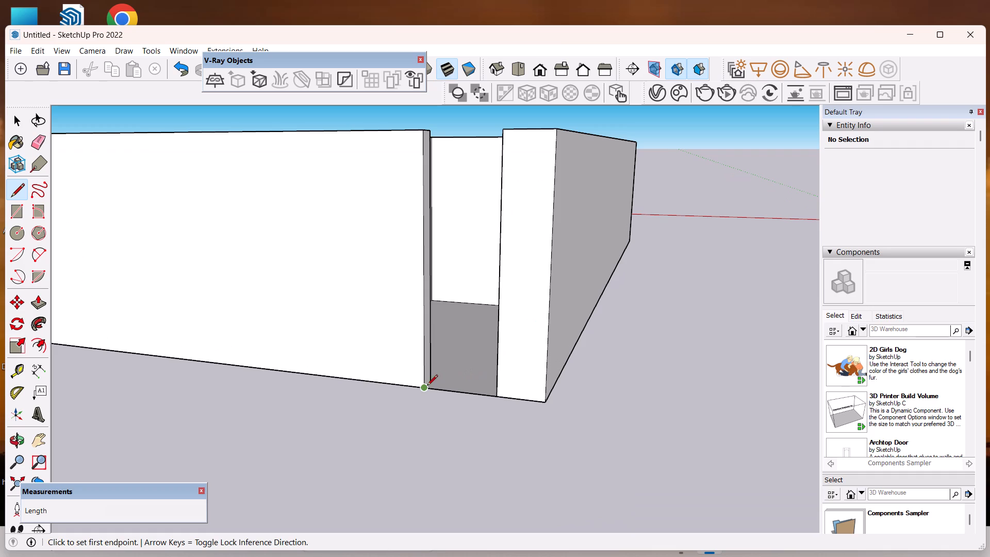
{"action": "left_click_drag", "start_coordinate": [426, 389], "coordinate": [426, 382]}
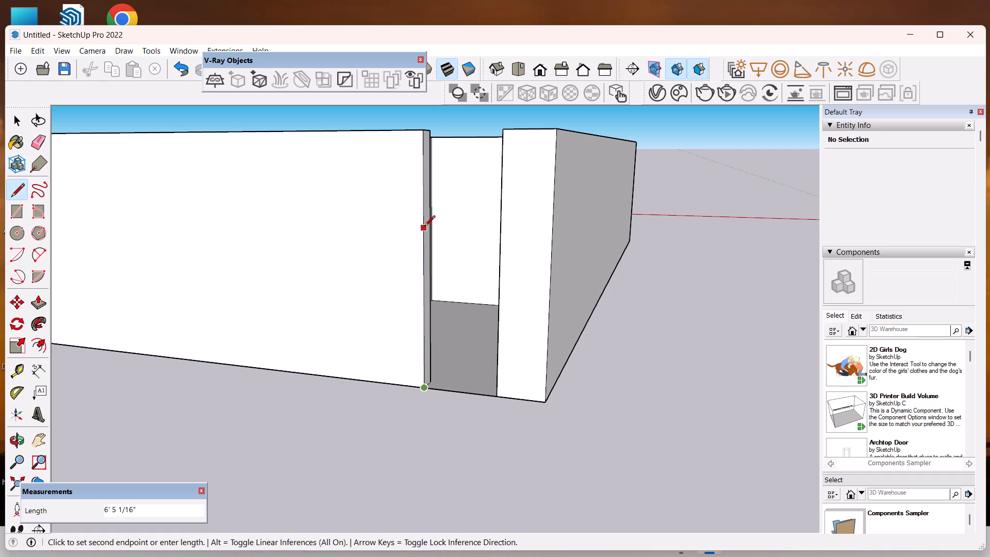
{"action": "type", "text": "7'"}
{"action": "key", "text": "Return"}
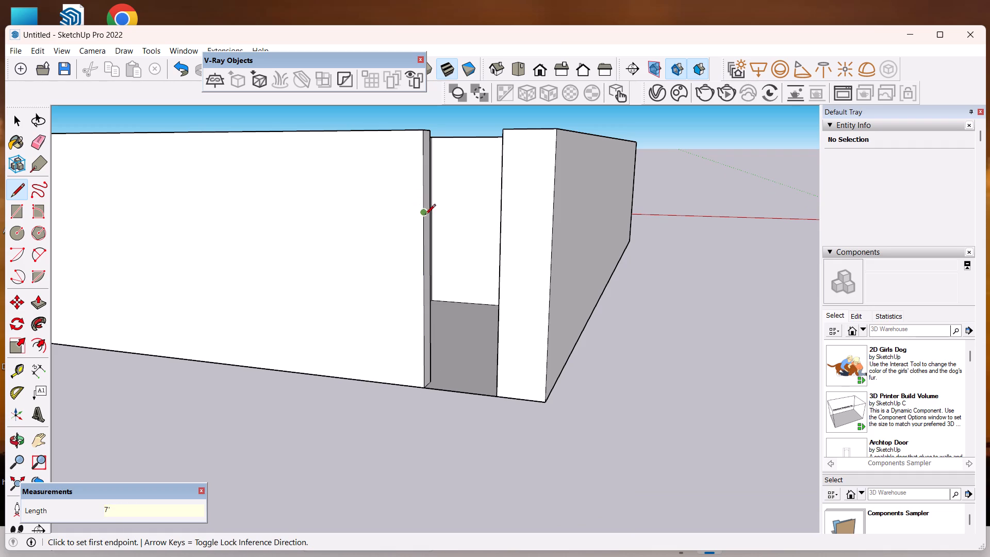
{"action": "left_click", "coordinate": [422, 215]}
{"action": "middle_click_drag", "start_coordinate": [426, 214], "coordinate": [306, 232]}
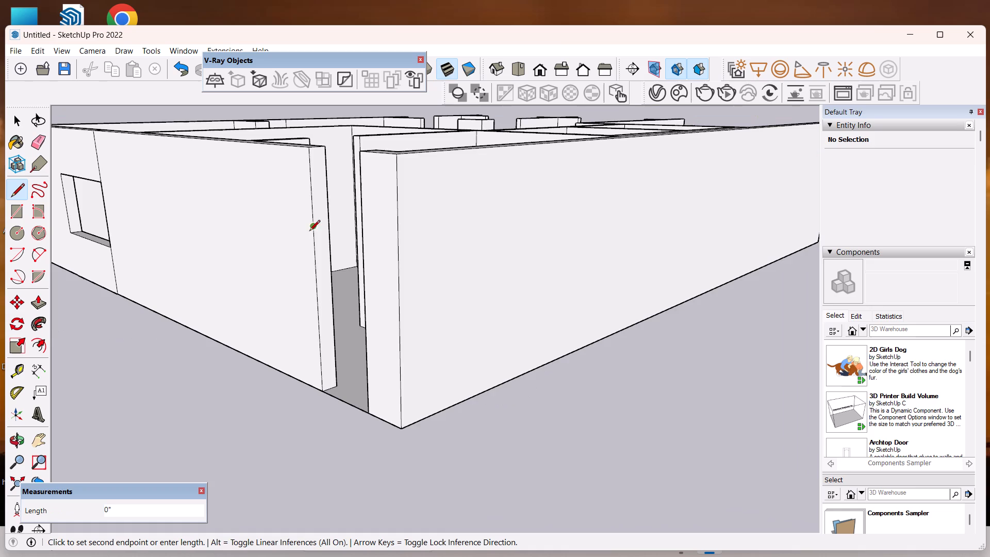
{"action": "scroll", "coordinate": [335, 226], "scroll_direction": "up", "scroll_amount": 5}
{"action": "left_click", "coordinate": [314, 218]}
{"action": "key", "text": "space"}
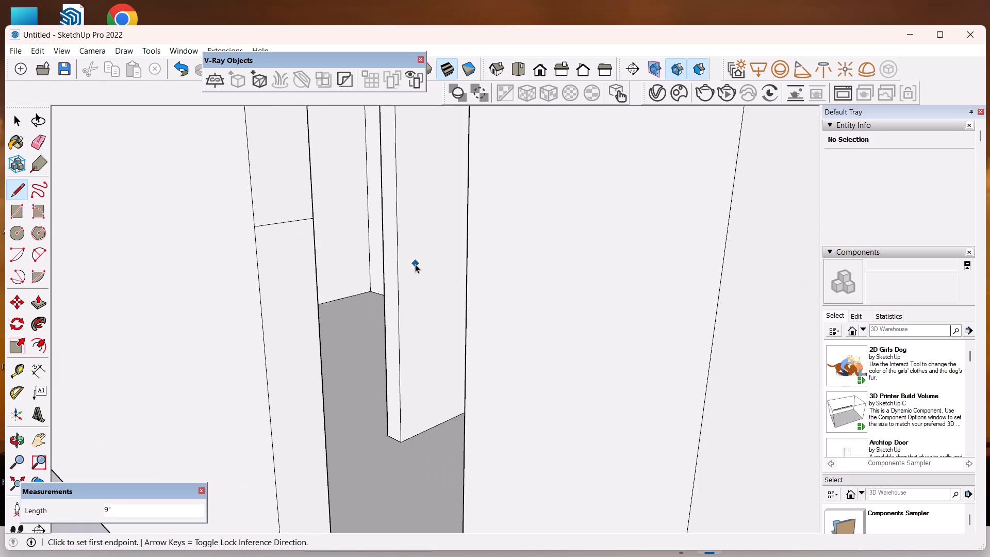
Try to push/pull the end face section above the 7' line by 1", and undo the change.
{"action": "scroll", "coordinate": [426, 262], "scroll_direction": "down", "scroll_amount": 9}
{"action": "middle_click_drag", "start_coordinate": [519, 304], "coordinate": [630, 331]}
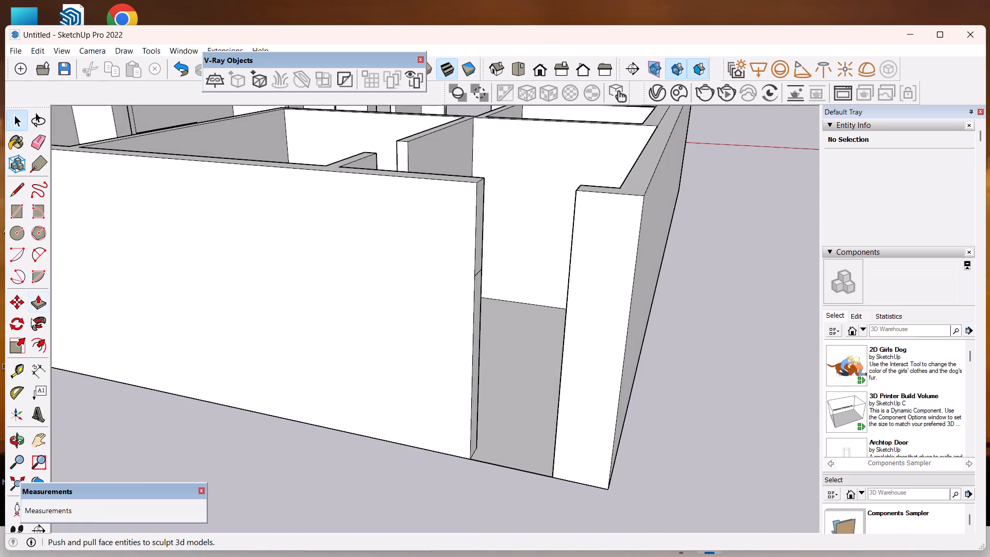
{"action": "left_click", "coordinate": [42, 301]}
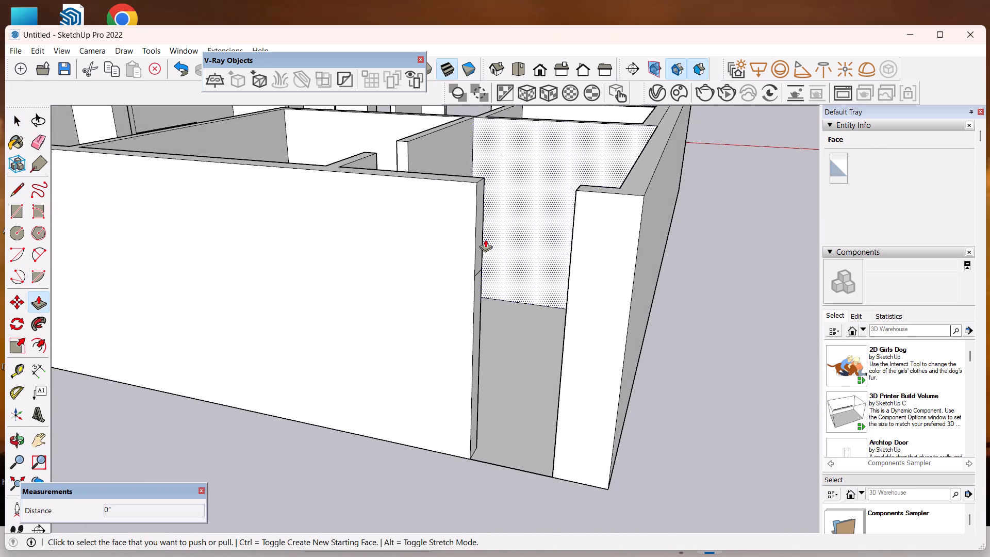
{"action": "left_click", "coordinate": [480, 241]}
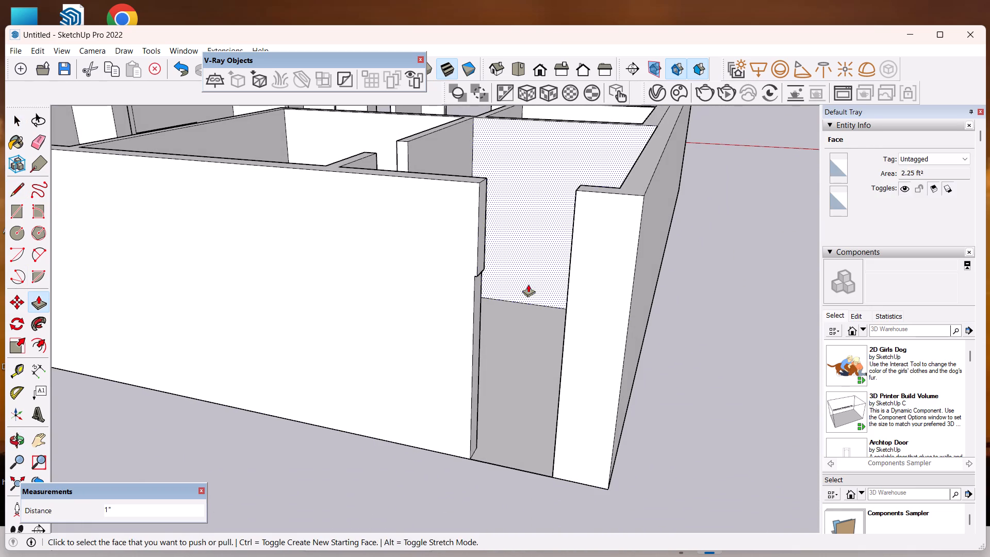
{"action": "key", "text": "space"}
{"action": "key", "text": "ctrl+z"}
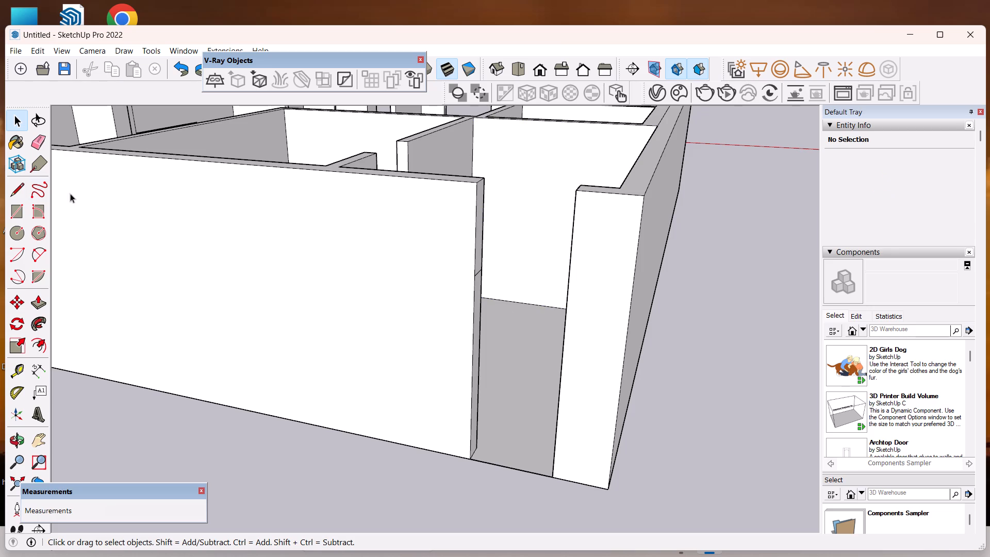
Push/pull the end face section above the 7' line across the doorway gap to the corner wall, forming the door header.
{"action": "left_click", "coordinate": [38, 300]}
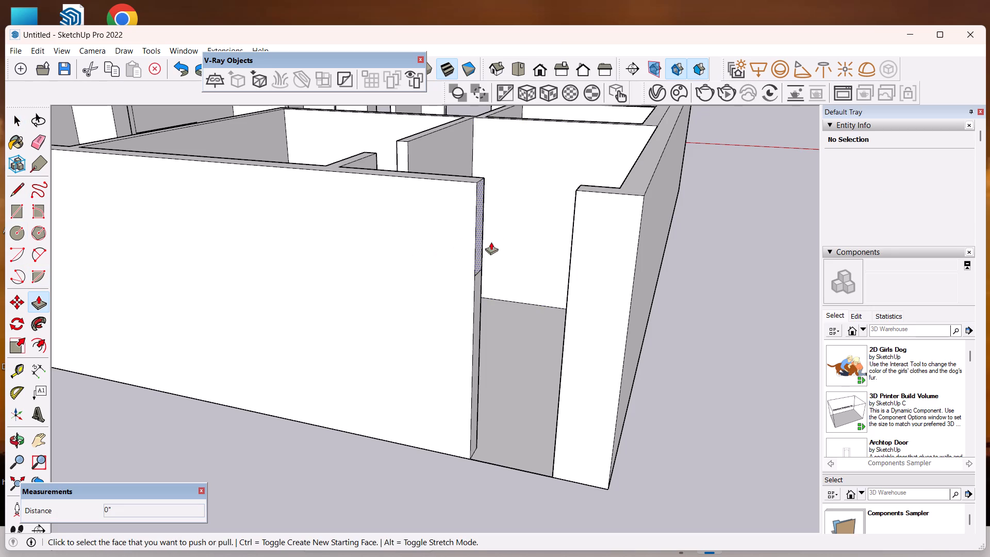
{"action": "left_click_drag", "start_coordinate": [482, 246], "coordinate": [573, 260]}
{"action": "key", "text": "space"}
Examine the back rooms from above, including the new doorway, the window and the gap in the interior partition.
{"action": "scroll", "coordinate": [635, 269], "scroll_direction": "down", "scroll_amount": 5}
{"action": "middle_click_drag", "start_coordinate": [614, 294], "coordinate": [610, 306]}
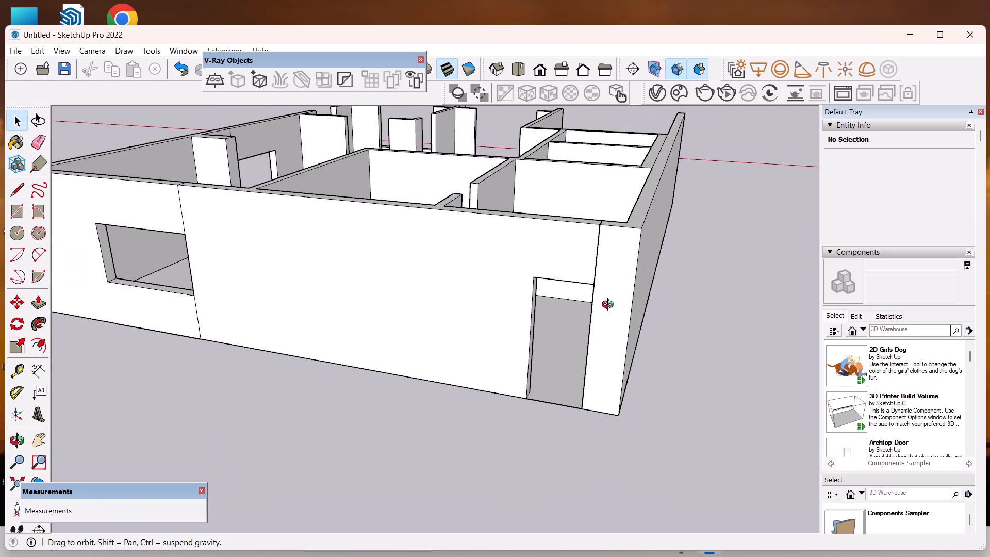
{"action": "middle_click_drag", "start_coordinate": [610, 306], "coordinate": [525, 550]}
{"action": "middle_click_drag", "start_coordinate": [472, 427], "coordinate": [254, 355]}
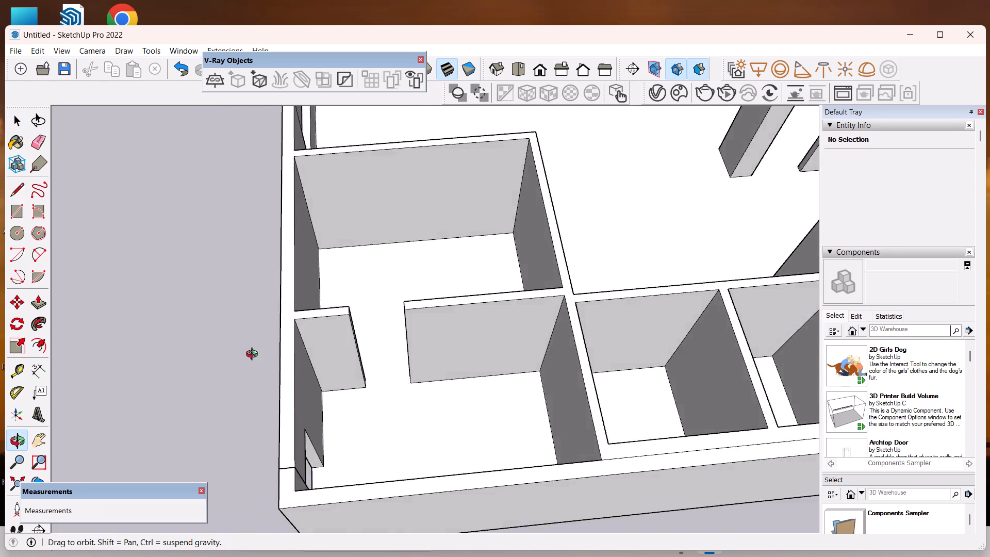
{"action": "middle_click_drag", "start_coordinate": [254, 355], "coordinate": [97, 340]}
{"action": "scroll", "coordinate": [314, 324], "scroll_direction": "up", "scroll_amount": 7}
{"action": "middle_click_drag", "start_coordinate": [428, 332], "coordinate": [436, 301]}
{"action": "scroll", "coordinate": [467, 337], "scroll_direction": "down", "scroll_amount": 7}
{"action": "scroll", "coordinate": [508, 313], "scroll_direction": "up", "scroll_amount": 1}
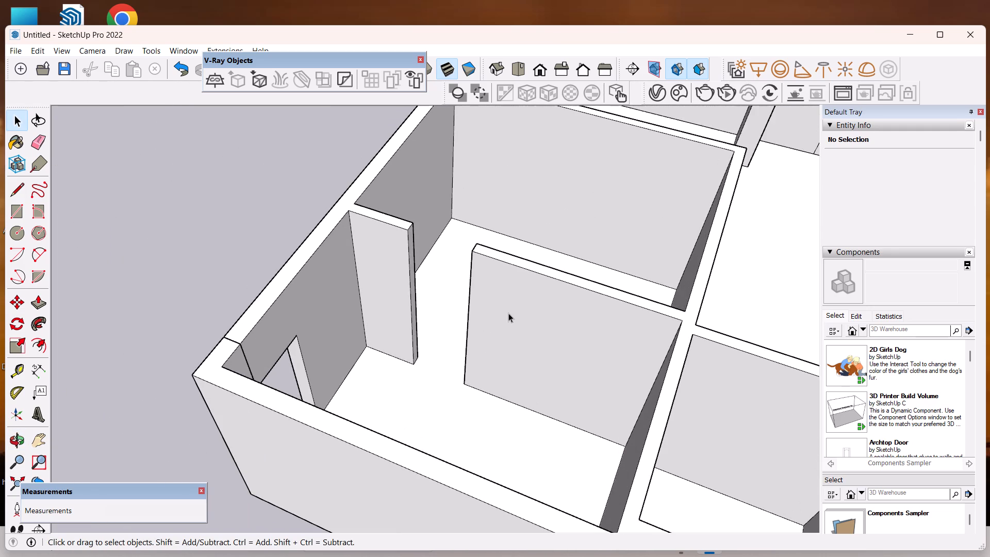
{"action": "scroll", "coordinate": [508, 312], "scroll_direction": "down", "scroll_amount": 9}
{"action": "middle_click_drag", "start_coordinate": [563, 316], "coordinate": [177, 412]}
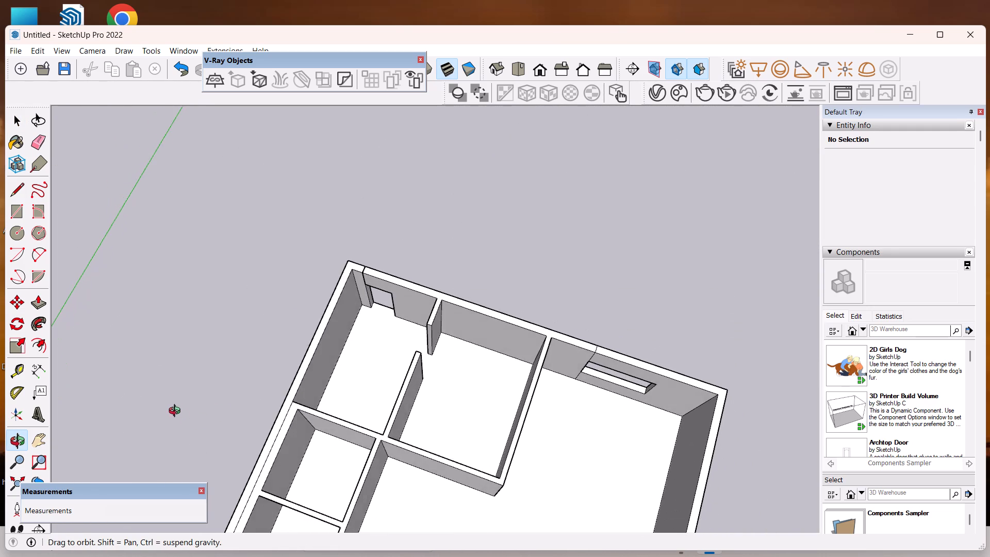
{"action": "middle_click_drag", "start_coordinate": [177, 412], "coordinate": [241, 372]}
{"action": "scroll", "coordinate": [468, 343], "scroll_direction": "up", "scroll_amount": 1}
{"action": "scroll", "coordinate": [527, 329], "scroll_direction": "up", "scroll_amount": 4}
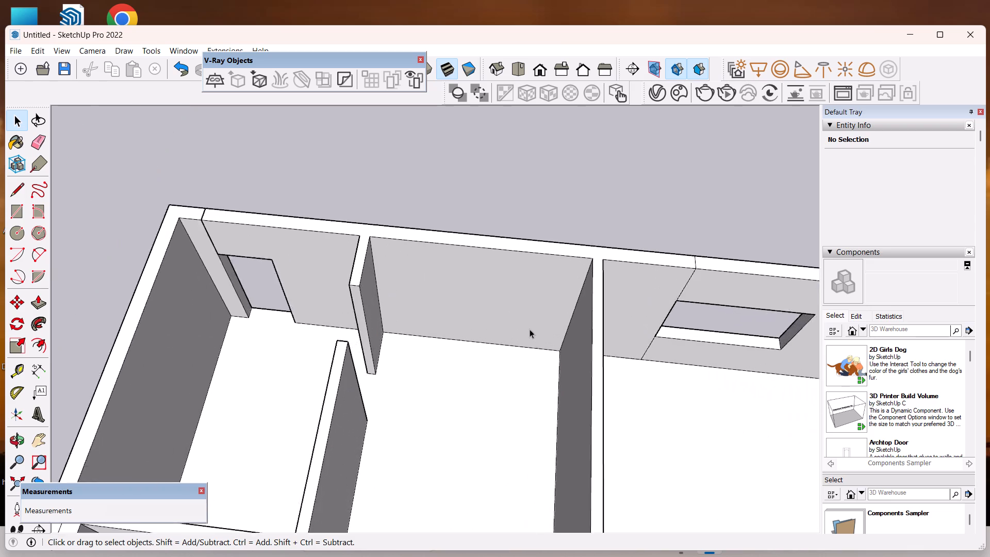
{"action": "scroll", "coordinate": [530, 329], "scroll_direction": "up", "scroll_amount": 4}
{"action": "scroll", "coordinate": [490, 362], "scroll_direction": "down", "scroll_amount": 5}
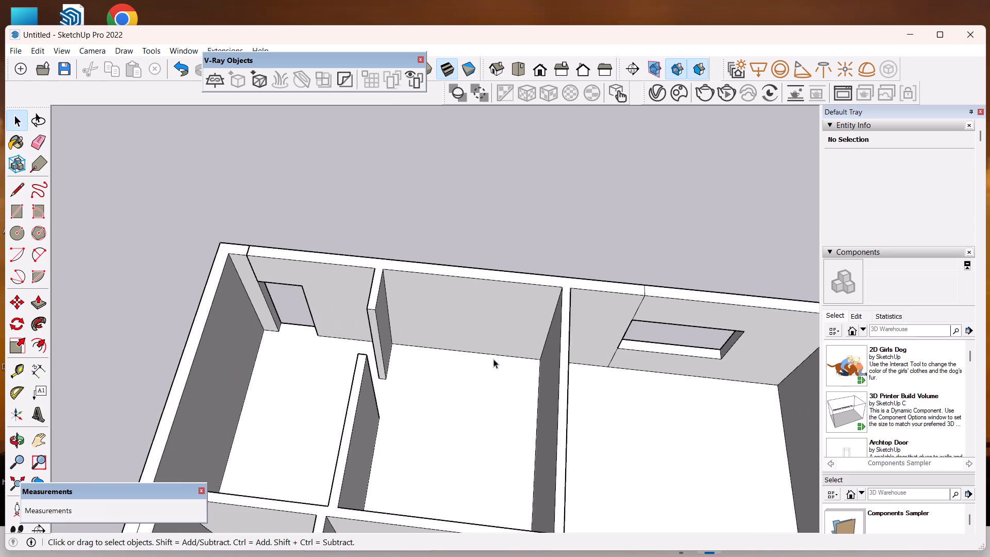
{"action": "scroll", "coordinate": [490, 362], "scroll_direction": "down", "scroll_amount": 2}
{"action": "middle_click_drag", "start_coordinate": [478, 396], "coordinate": [241, 345]}
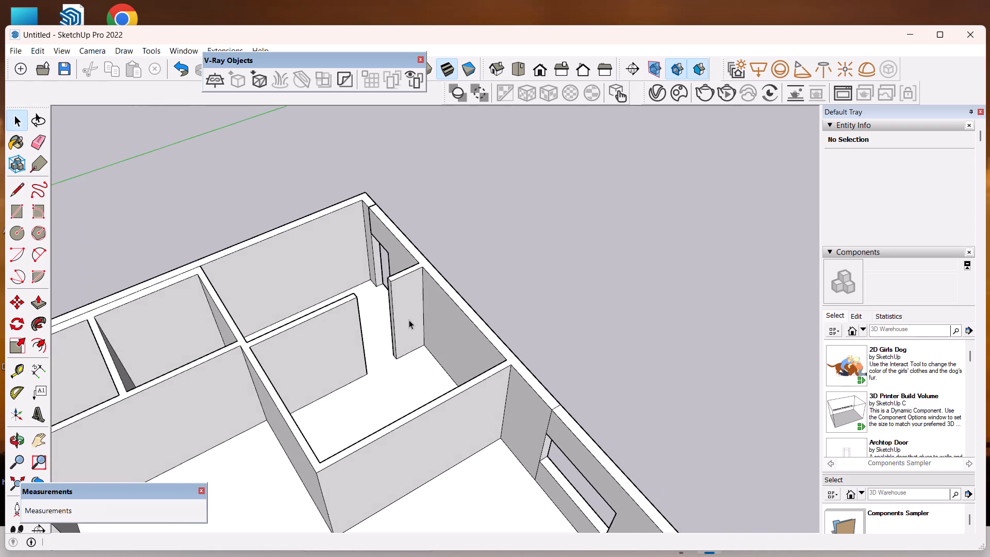
Shorten the longer section of the back rooms' interior partition by push/pulling its end face at the gap.
{"action": "scroll", "coordinate": [409, 320], "scroll_direction": "up", "scroll_amount": 6}
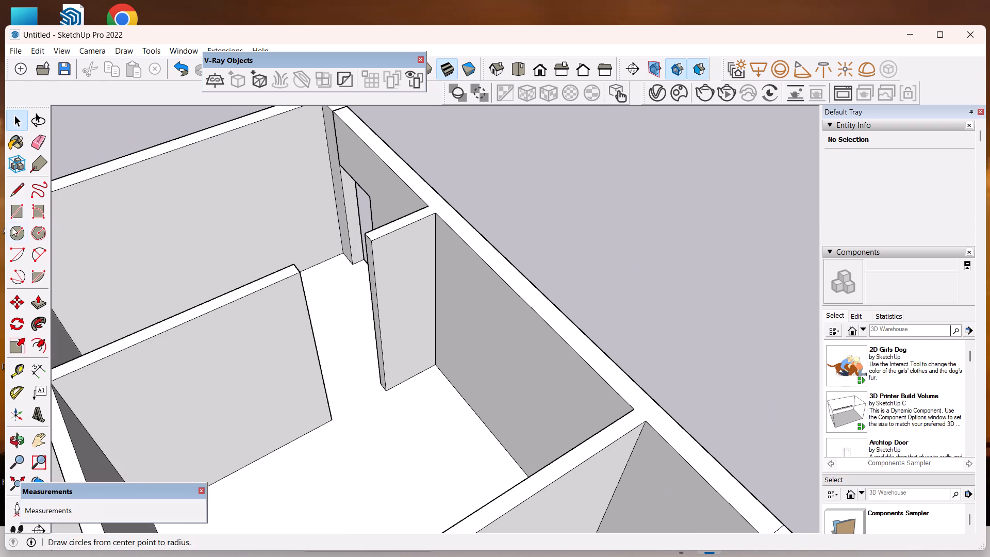
{"action": "left_click", "coordinate": [35, 300]}
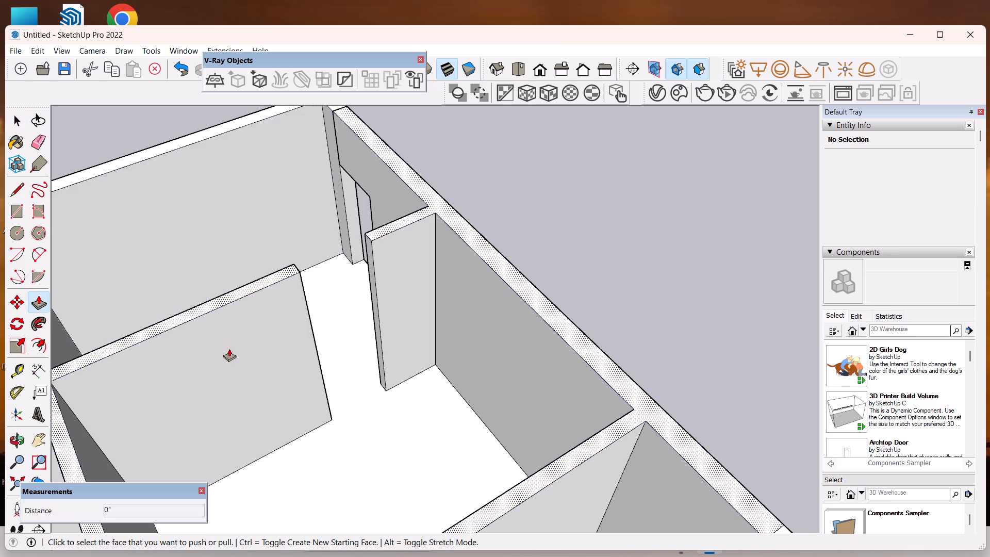
{"action": "middle_click_drag", "start_coordinate": [312, 395], "coordinate": [39, 437]}
{"action": "scroll", "coordinate": [323, 283], "scroll_direction": "up", "scroll_amount": 2}
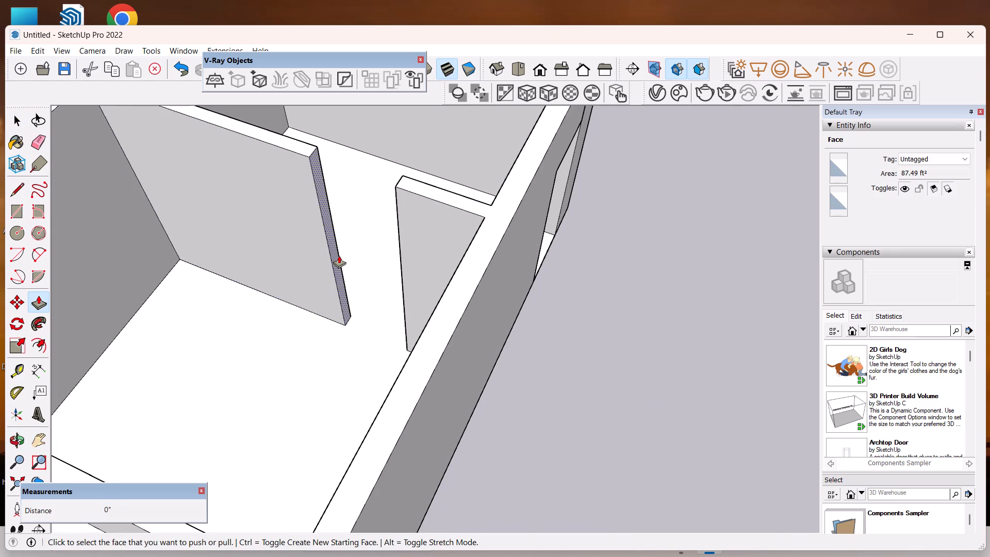
{"action": "left_click_drag", "start_coordinate": [338, 255], "coordinate": [300, 249]}
Lengthen the shorter partition section attached to the outer wall by push/pulling its end face into the gap.
{"action": "scroll", "coordinate": [318, 307], "scroll_direction": "down", "scroll_amount": 1}
{"action": "middle_click_drag", "start_coordinate": [347, 353], "coordinate": [494, 361]}
{"action": "scroll", "coordinate": [348, 355], "scroll_direction": "up", "scroll_amount": 1}
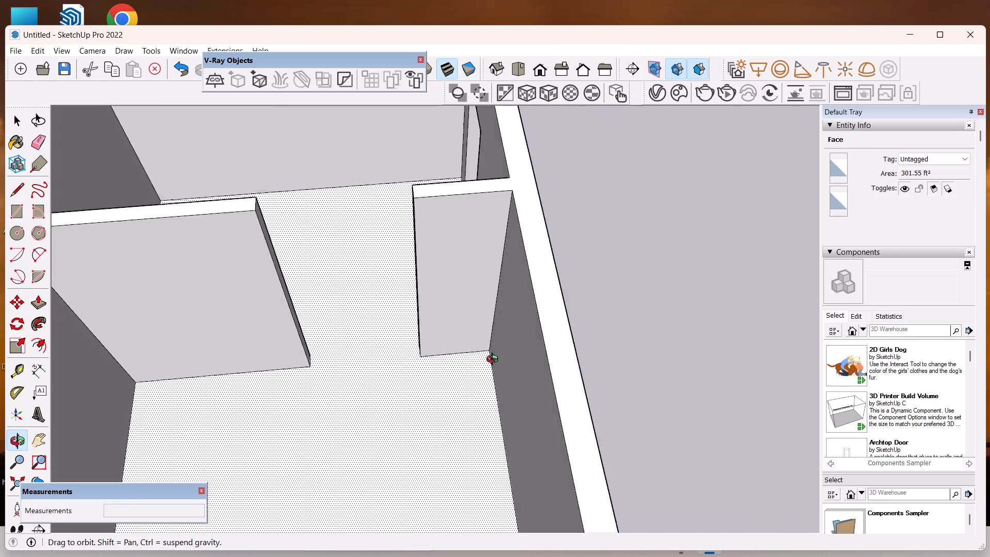
{"action": "middle_click_drag", "start_coordinate": [494, 361], "coordinate": [602, 323]}
{"action": "scroll", "coordinate": [432, 265], "scroll_direction": "up", "scroll_amount": 2}
{"action": "left_click_drag", "start_coordinate": [433, 260], "coordinate": [407, 281]}
{"action": "scroll", "coordinate": [486, 309], "scroll_direction": "down", "scroll_amount": 1}
{"action": "scroll", "coordinate": [485, 310], "scroll_direction": "up", "scroll_amount": 1}
{"action": "scroll", "coordinate": [485, 310], "scroll_direction": "down", "scroll_amount": 1}
{"action": "key", "text": "space"}
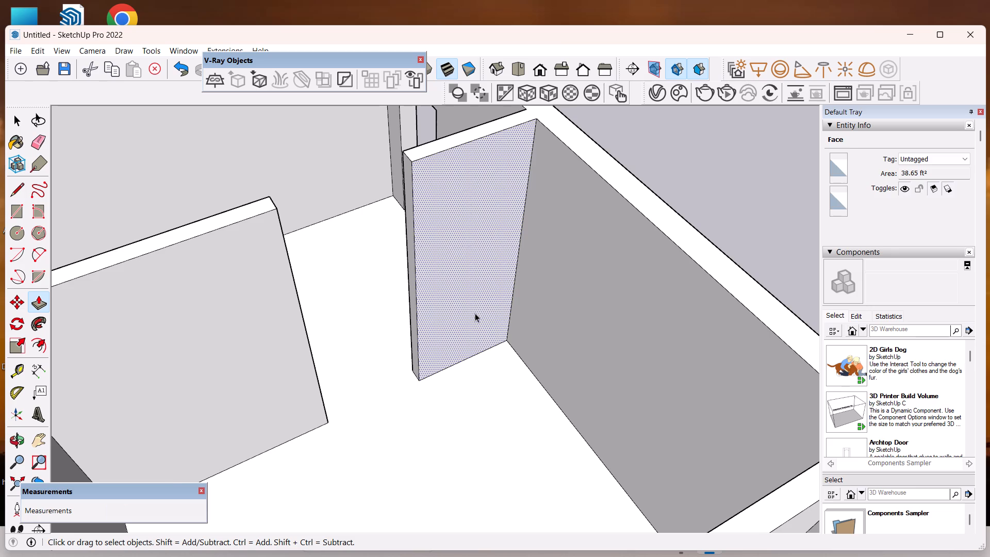
Examine the whole floor plan from several sides, including the back rooms and their wall facing the large open area.
{"action": "scroll", "coordinate": [475, 313], "scroll_direction": "down", "scroll_amount": 5}
{"action": "middle_click_drag", "start_coordinate": [494, 325], "coordinate": [525, 326]}
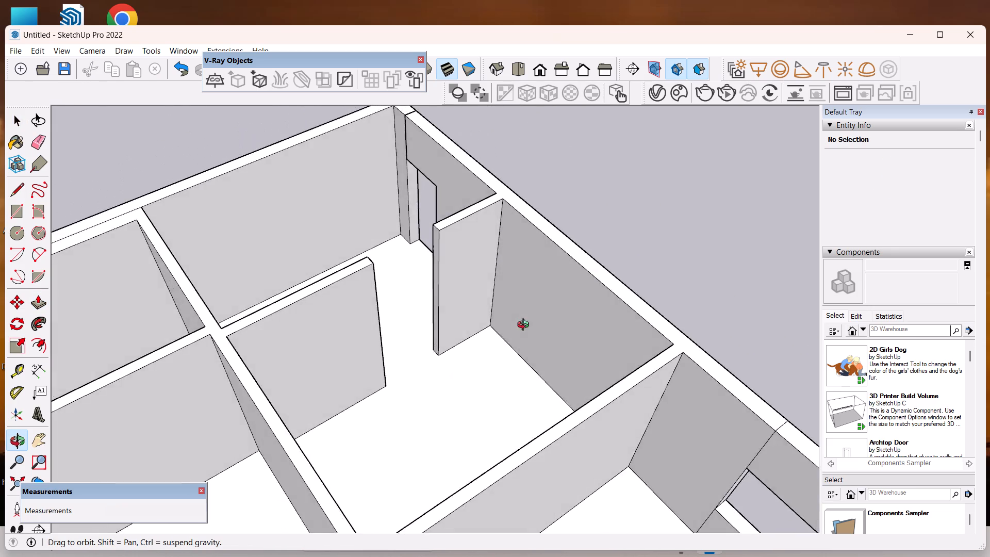
{"action": "middle_click_drag", "start_coordinate": [525, 326], "coordinate": [671, 228]}
{"action": "scroll", "coordinate": [538, 223], "scroll_direction": "down", "scroll_amount": 10}
{"action": "middle_click_drag", "start_coordinate": [584, 280], "coordinate": [587, 320]}
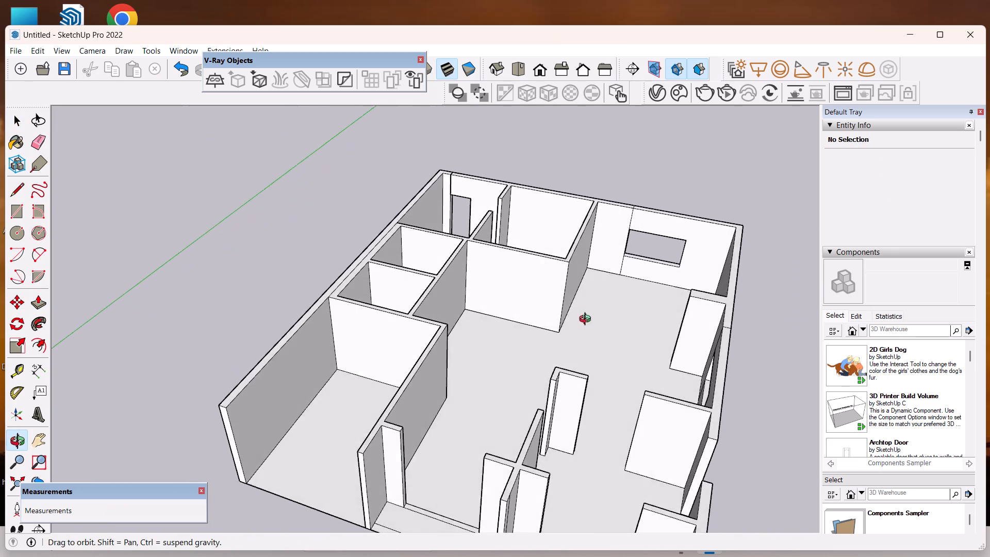
{"action": "middle_click_drag", "start_coordinate": [587, 320], "coordinate": [323, 315]}
{"action": "scroll", "coordinate": [641, 321], "scroll_direction": "down", "scroll_amount": 3}
{"action": "middle_click_drag", "start_coordinate": [639, 371], "coordinate": [764, 438]}
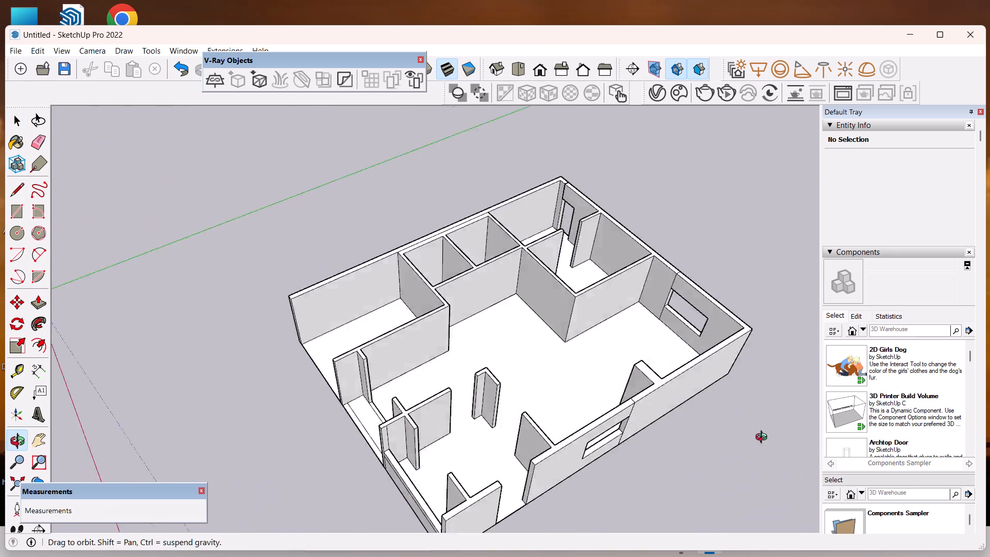
{"action": "middle_click_drag", "start_coordinate": [764, 438], "coordinate": [925, 427]}
{"action": "scroll", "coordinate": [455, 247], "scroll_direction": "up", "scroll_amount": 4}
{"action": "middle_click_drag", "start_coordinate": [507, 282], "coordinate": [566, 310]}
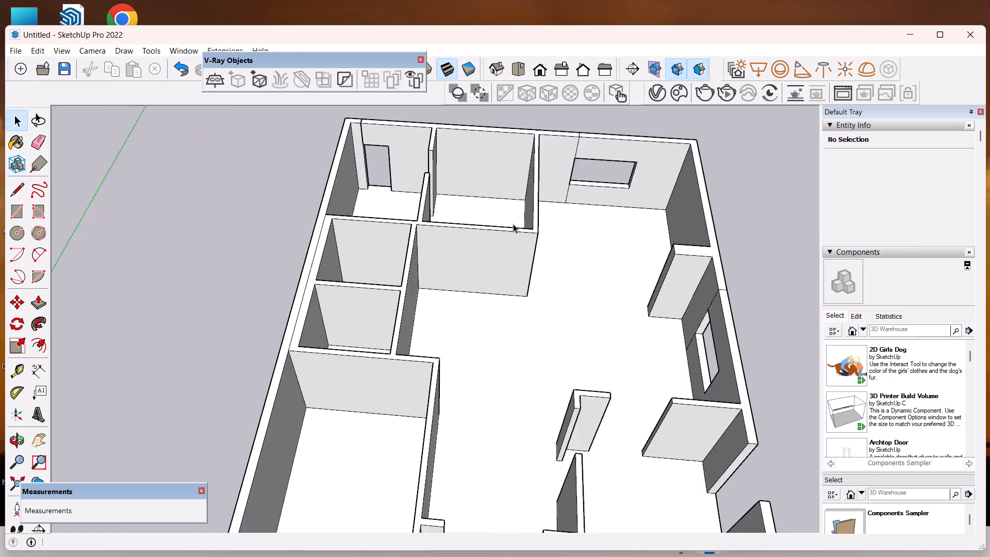
{"action": "scroll", "coordinate": [509, 222], "scroll_direction": "up", "scroll_amount": 5}
{"action": "middle_click_drag", "start_coordinate": [598, 287], "coordinate": [404, 295]}
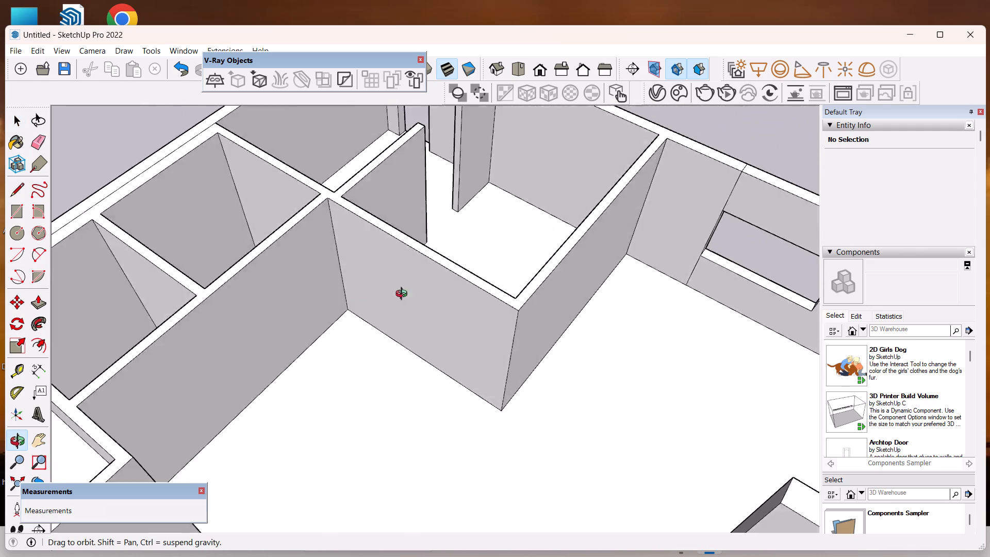
{"action": "middle_click_drag", "start_coordinate": [404, 295], "coordinate": [200, 233]}
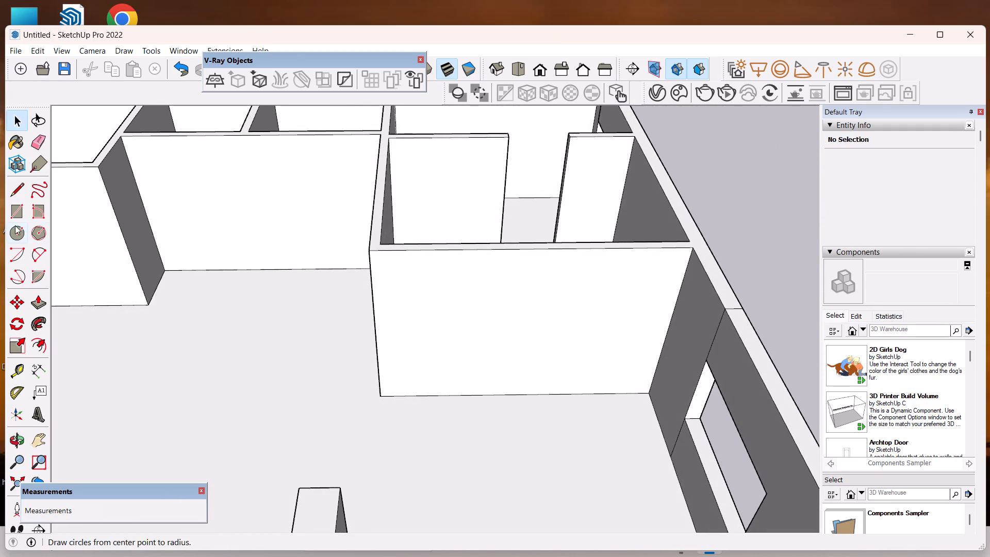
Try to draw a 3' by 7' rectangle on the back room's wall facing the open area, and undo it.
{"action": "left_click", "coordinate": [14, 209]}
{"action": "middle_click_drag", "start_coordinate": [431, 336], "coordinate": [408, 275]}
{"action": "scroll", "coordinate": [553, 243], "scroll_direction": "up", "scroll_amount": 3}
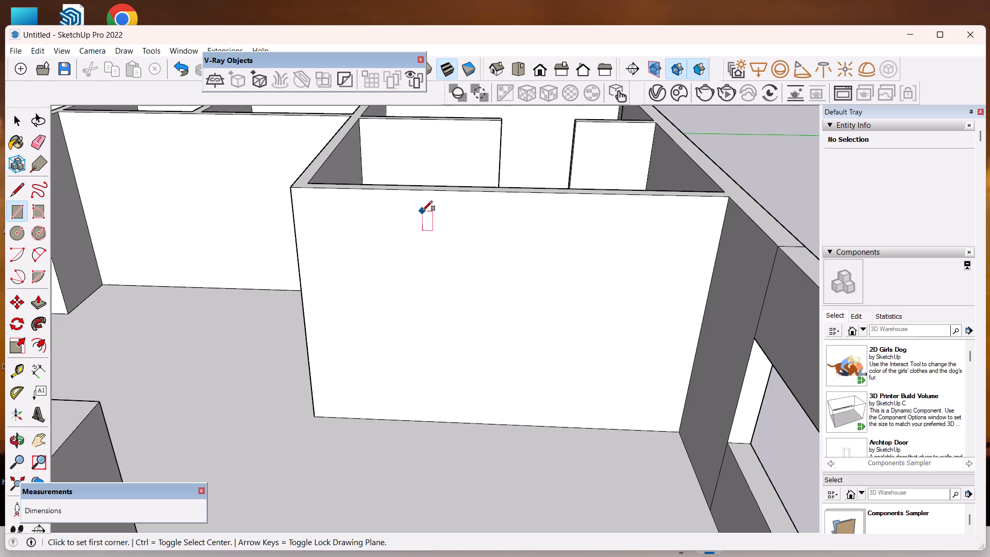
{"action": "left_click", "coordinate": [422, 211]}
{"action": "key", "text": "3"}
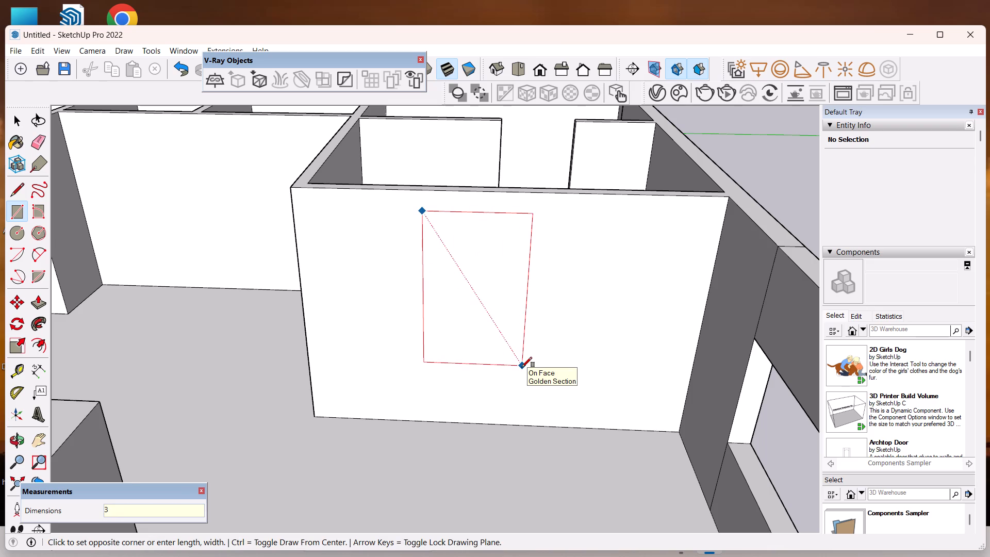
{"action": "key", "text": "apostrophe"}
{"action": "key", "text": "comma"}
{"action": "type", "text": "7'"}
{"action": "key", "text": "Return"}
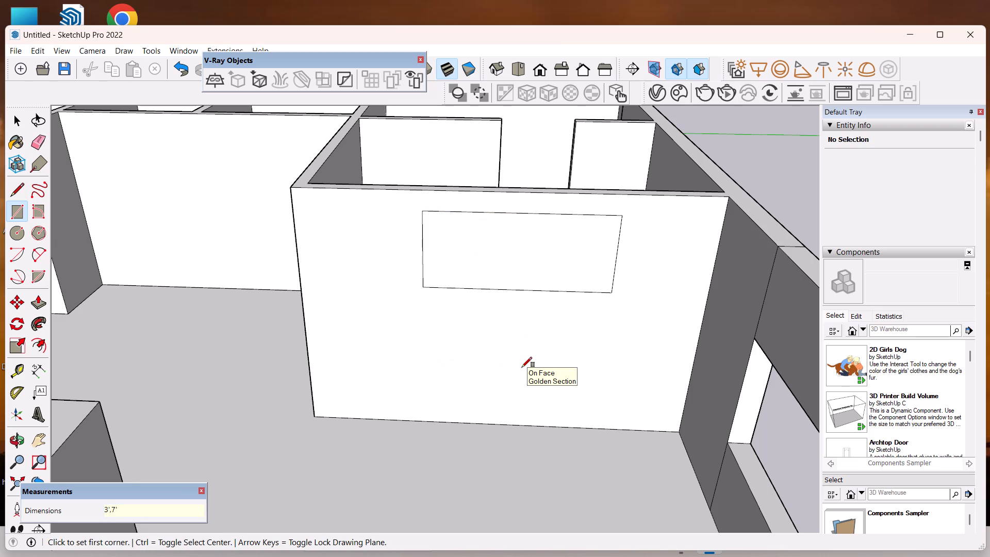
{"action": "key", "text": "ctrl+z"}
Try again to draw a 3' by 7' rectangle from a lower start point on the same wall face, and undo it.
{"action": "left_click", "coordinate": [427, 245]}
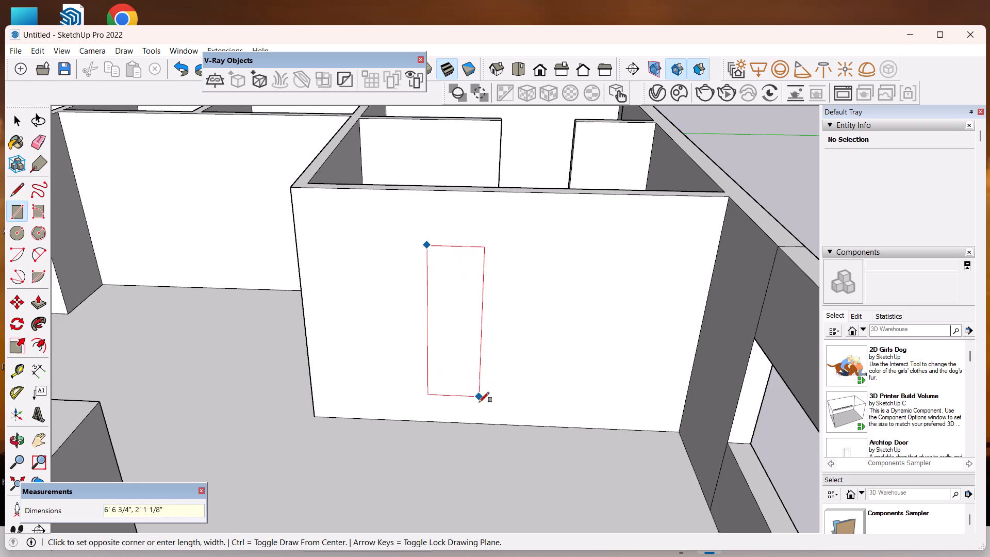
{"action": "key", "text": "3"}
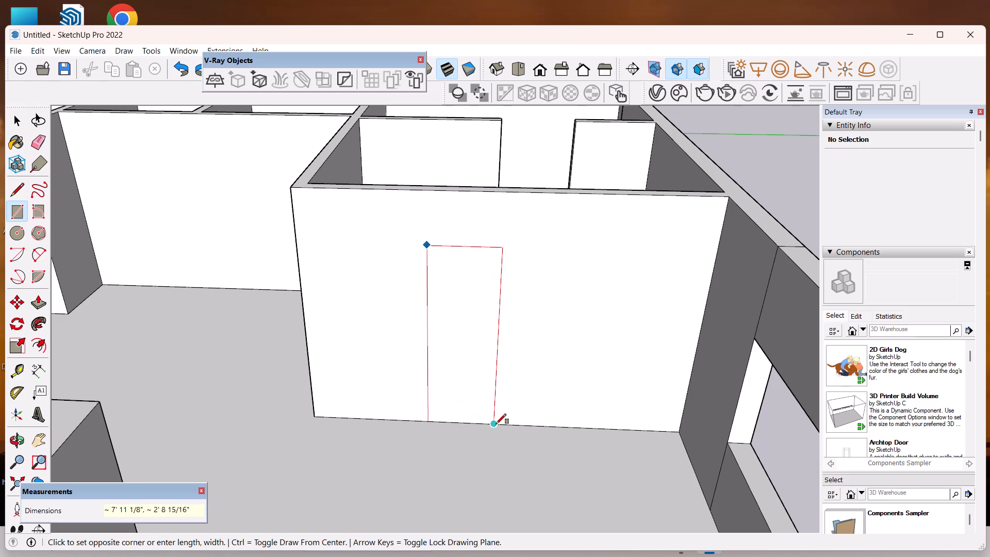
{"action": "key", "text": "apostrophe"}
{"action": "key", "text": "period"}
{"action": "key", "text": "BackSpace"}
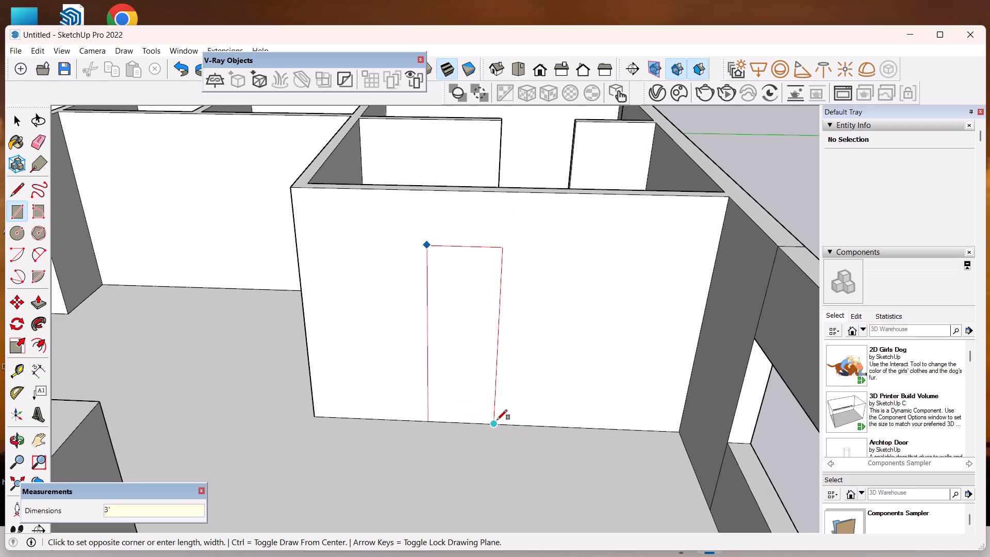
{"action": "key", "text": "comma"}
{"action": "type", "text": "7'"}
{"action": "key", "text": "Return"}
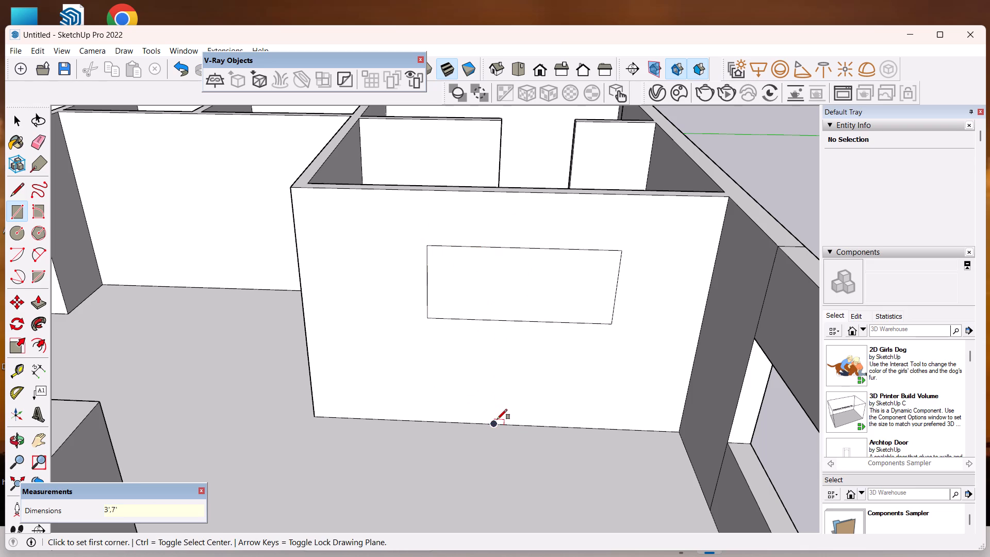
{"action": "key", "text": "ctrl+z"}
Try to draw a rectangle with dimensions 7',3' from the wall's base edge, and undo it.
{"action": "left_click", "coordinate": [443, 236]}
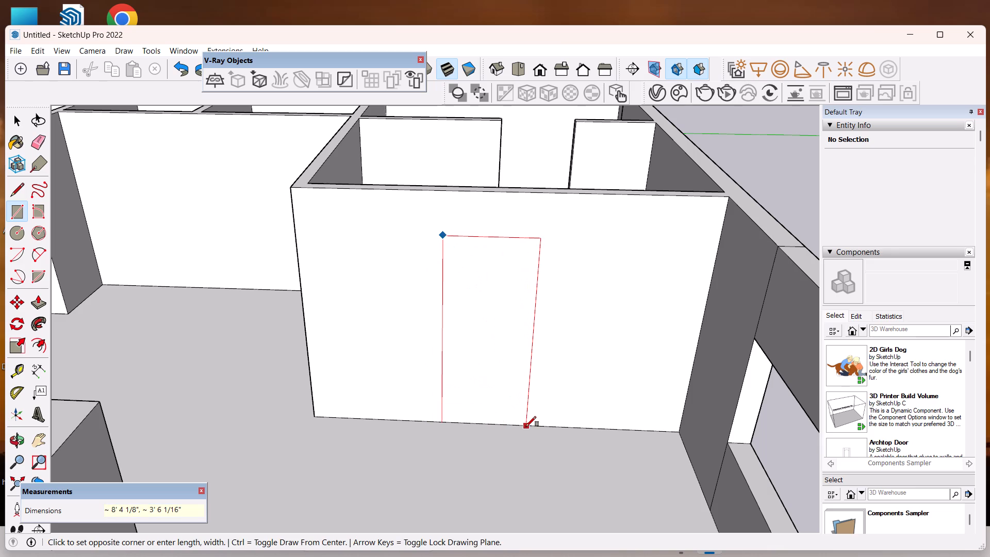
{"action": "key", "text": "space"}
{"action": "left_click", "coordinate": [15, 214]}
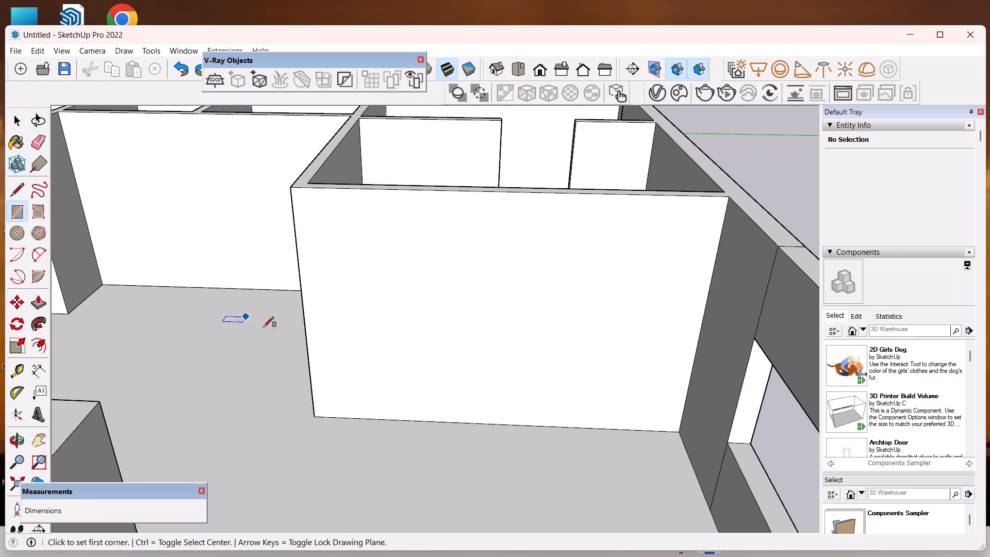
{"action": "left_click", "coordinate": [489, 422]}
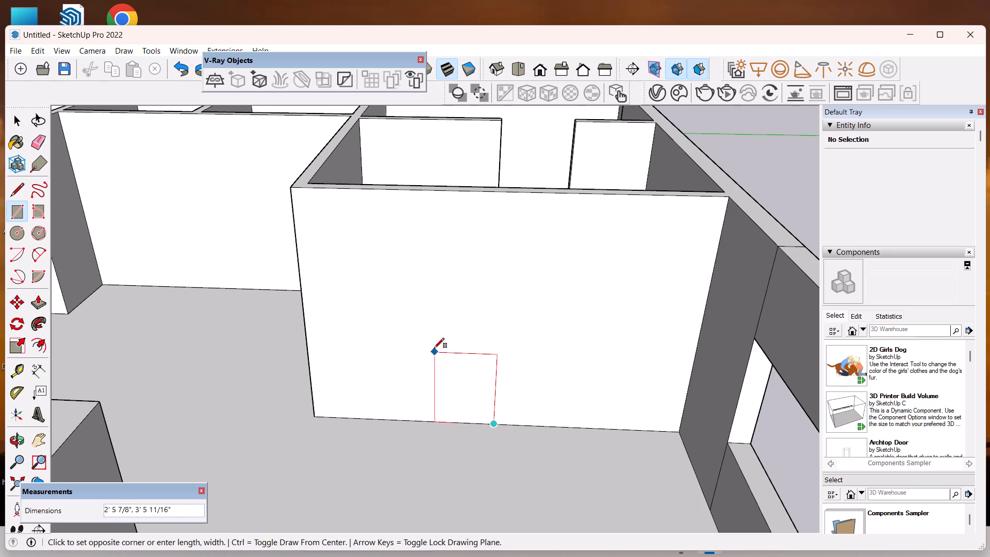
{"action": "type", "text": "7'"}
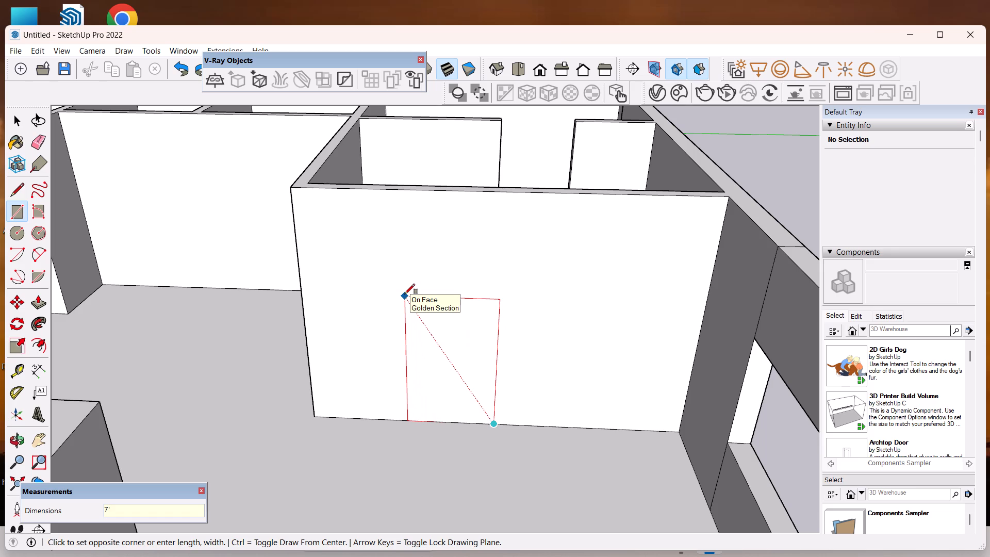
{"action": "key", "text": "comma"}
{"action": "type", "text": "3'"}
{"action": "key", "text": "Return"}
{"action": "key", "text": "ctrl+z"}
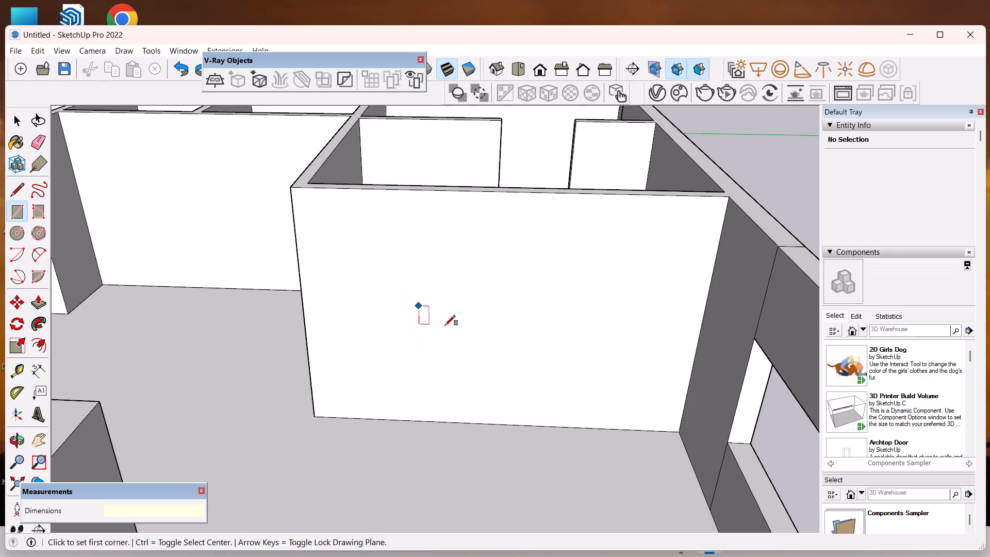
Draw a door rectangle 3' wide and 7' high on the wall face, starting from its base edge.
{"action": "left_click", "coordinate": [489, 422]}
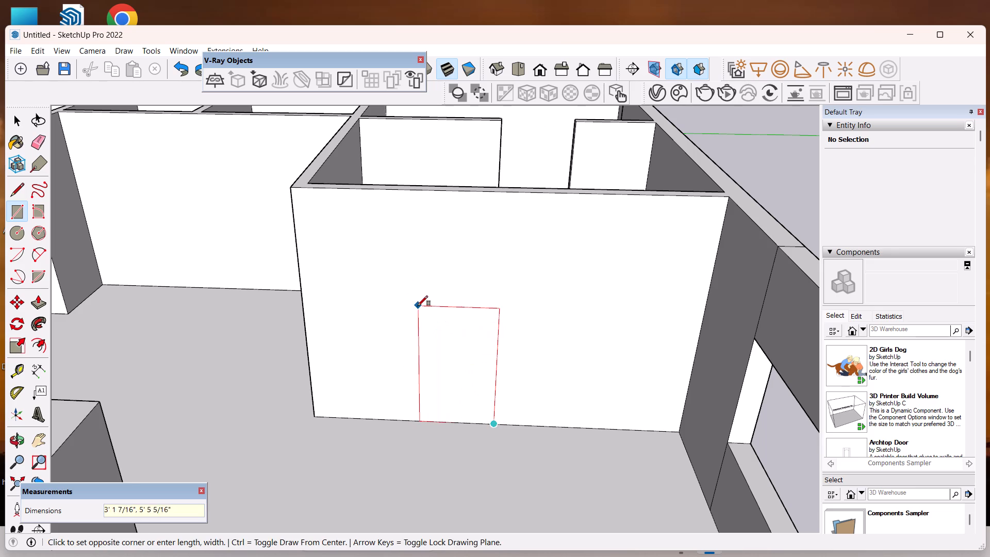
{"action": "key", "text": "3"}
{"action": "key", "text": "apostrophe"}
{"action": "key", "text": "comma"}
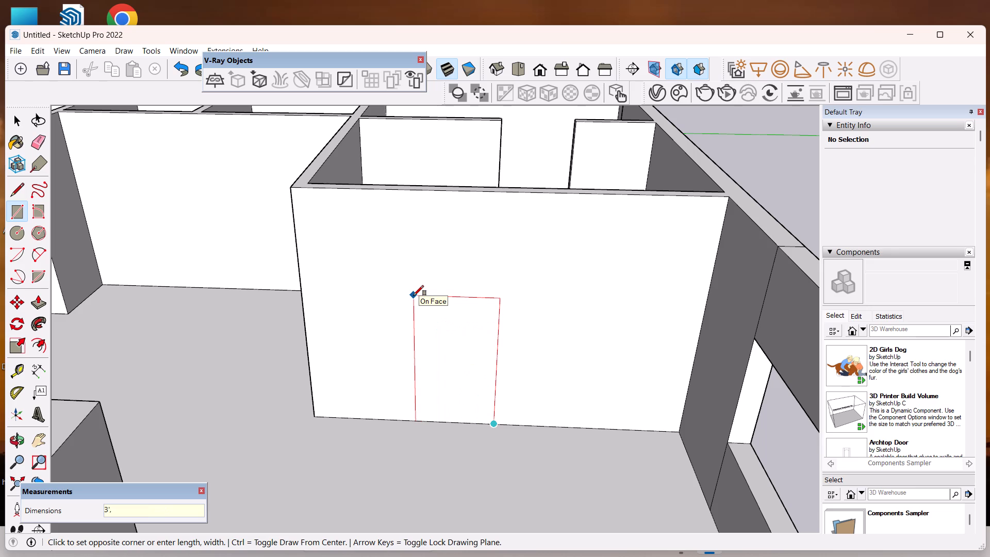
{"action": "type", "text": "7'"}
{"action": "key", "text": "Return"}
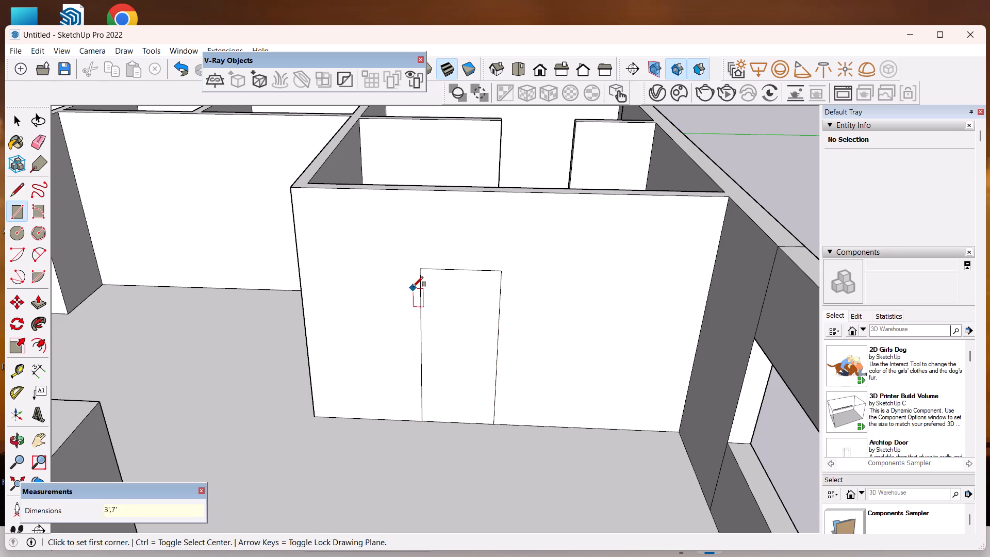
{"action": "key", "text": "space"}
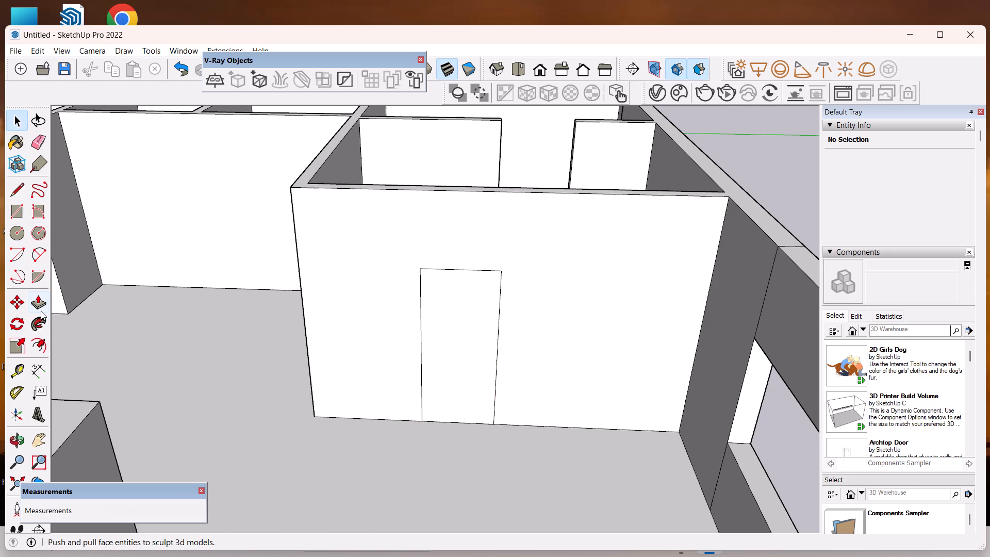
Push/pull the 3' by 7' door rectangle back through the wall to cut the doorway opening.
{"action": "left_click", "coordinate": [41, 310]}
{"action": "left_click_drag", "start_coordinate": [450, 365], "coordinate": [453, 350]}
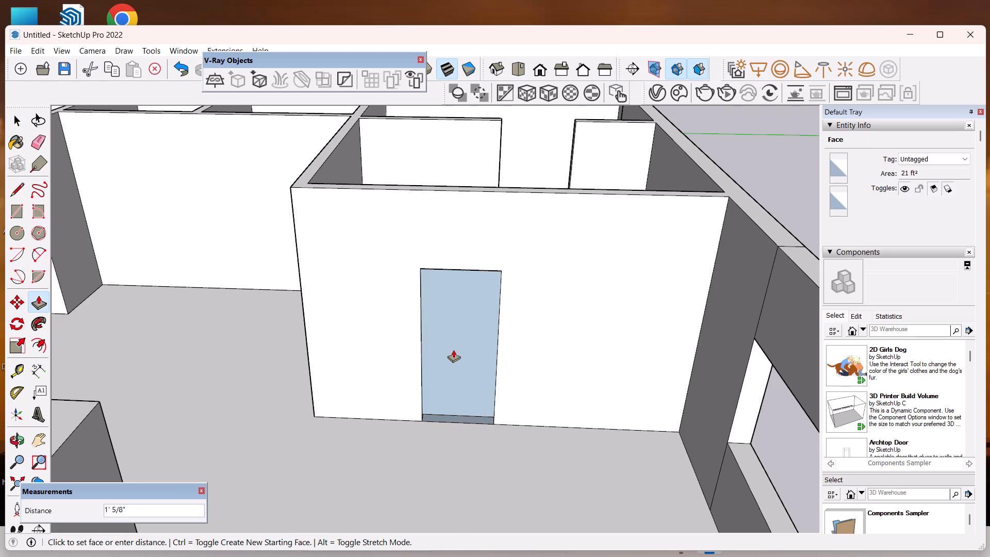
{"action": "left_click_drag", "start_coordinate": [453, 350], "coordinate": [459, 338]}
{"action": "scroll", "coordinate": [472, 390], "scroll_direction": "down", "scroll_amount": 5}
{"action": "middle_click_drag", "start_coordinate": [494, 406], "coordinate": [607, 454]}
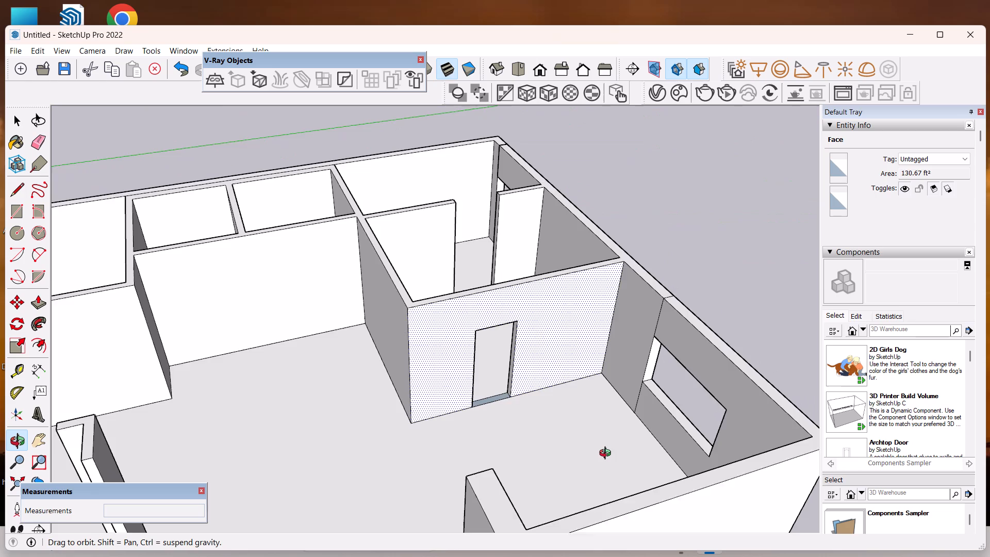
{"action": "middle_click_drag", "start_coordinate": [607, 454], "coordinate": [576, 462]}
{"action": "scroll", "coordinate": [520, 343], "scroll_direction": "down", "scroll_amount": 2}
{"action": "key", "text": "space"}
Examine the back room behind the new doorway, including the gap between the two interior partition sections.
{"action": "scroll", "coordinate": [500, 288], "scroll_direction": "up", "scroll_amount": 4}
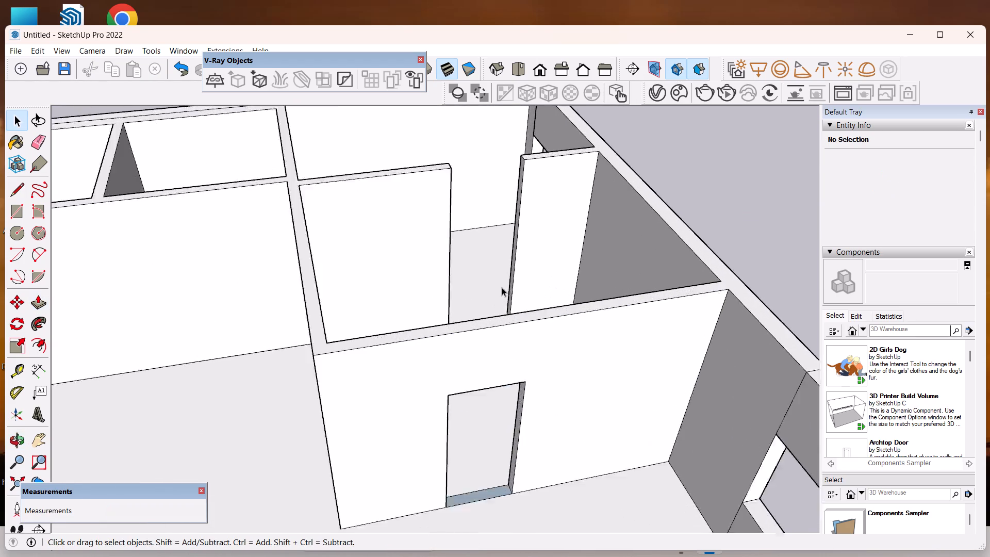
{"action": "scroll", "coordinate": [502, 287], "scroll_direction": "up", "scroll_amount": 2}
{"action": "middle_click_drag", "start_coordinate": [519, 283], "coordinate": [538, 363]}
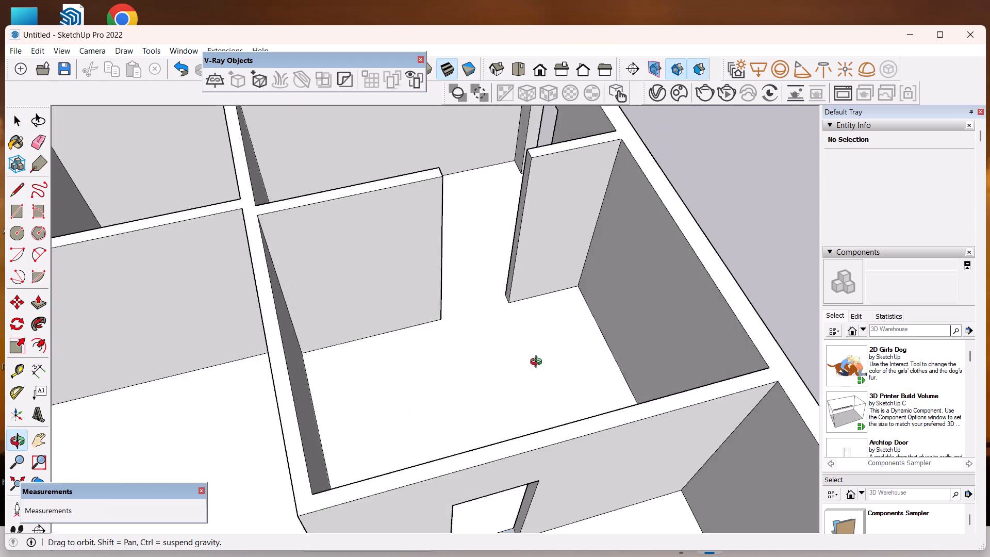
{"action": "middle_click_drag", "start_coordinate": [538, 363], "coordinate": [708, 342]}
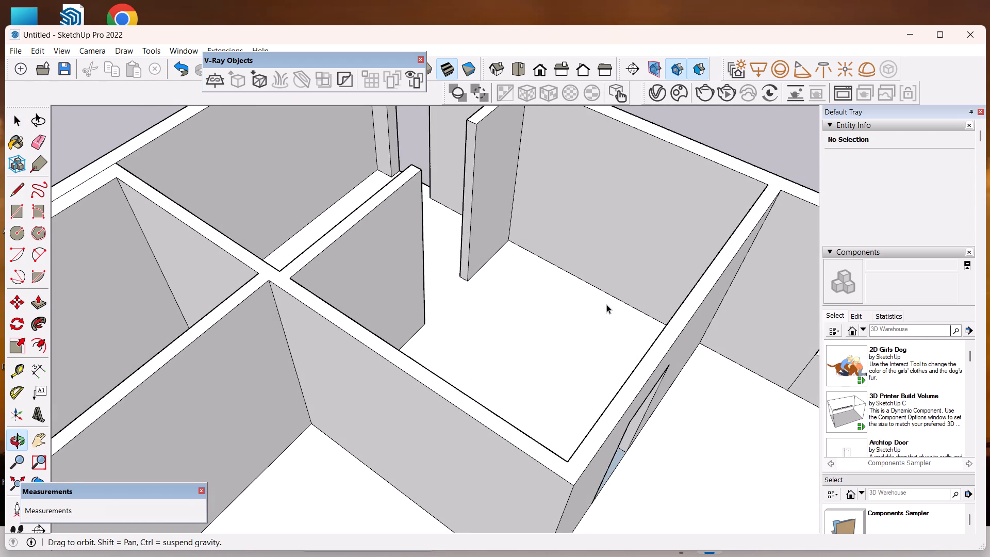
{"action": "scroll", "coordinate": [603, 299], "scroll_direction": "down", "scroll_amount": 3}
{"action": "scroll", "coordinate": [606, 293], "scroll_direction": "up", "scroll_amount": 1}
{"action": "scroll", "coordinate": [606, 293], "scroll_direction": "down", "scroll_amount": 1}
{"action": "middle_click_drag", "start_coordinate": [606, 293], "coordinate": [423, 325]}
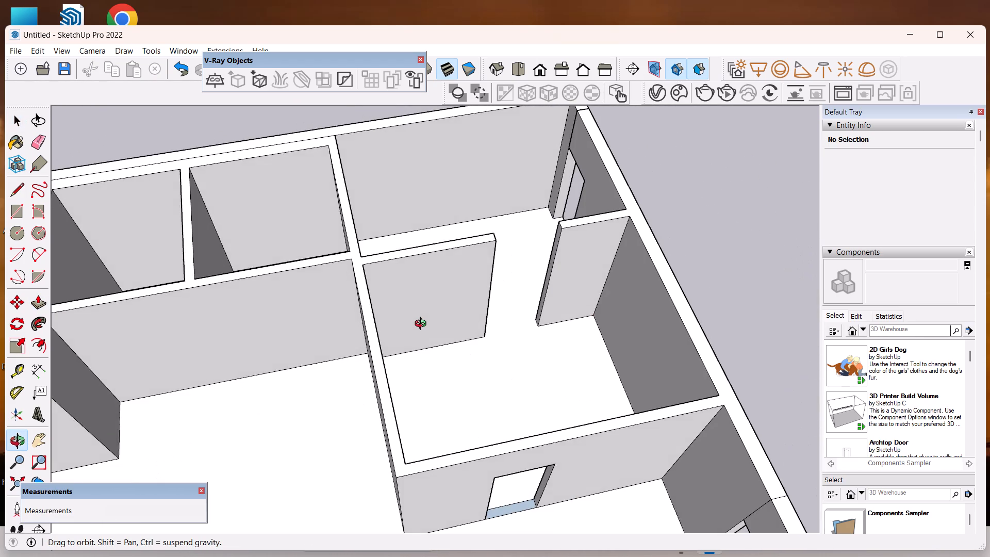
{"action": "middle_click_drag", "start_coordinate": [423, 325], "coordinate": [453, 307]}
{"action": "scroll", "coordinate": [522, 278], "scroll_direction": "up", "scroll_amount": 1}
{"action": "middle_click_drag", "start_coordinate": [583, 240], "coordinate": [469, 246]}
{"action": "scroll", "coordinate": [479, 248], "scroll_direction": "up", "scroll_amount": 1}
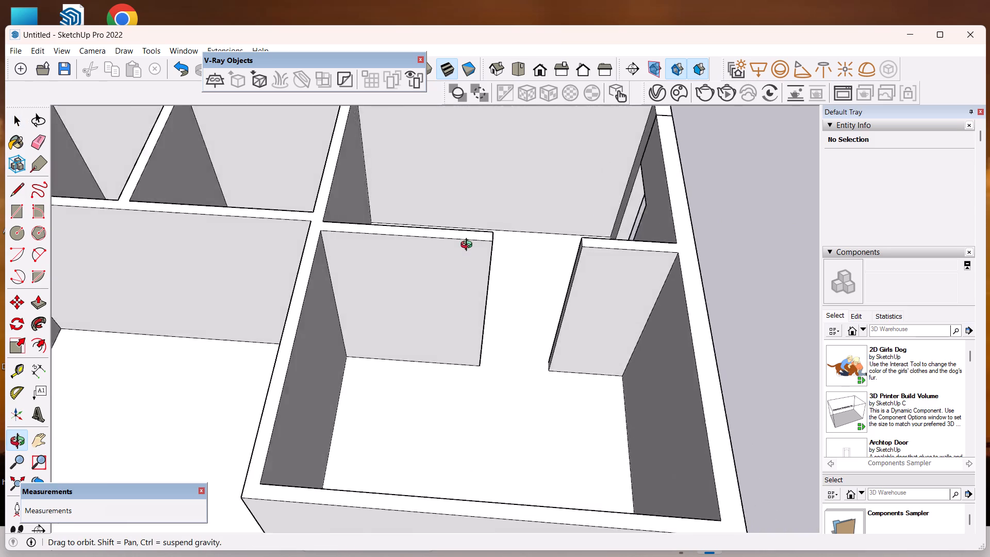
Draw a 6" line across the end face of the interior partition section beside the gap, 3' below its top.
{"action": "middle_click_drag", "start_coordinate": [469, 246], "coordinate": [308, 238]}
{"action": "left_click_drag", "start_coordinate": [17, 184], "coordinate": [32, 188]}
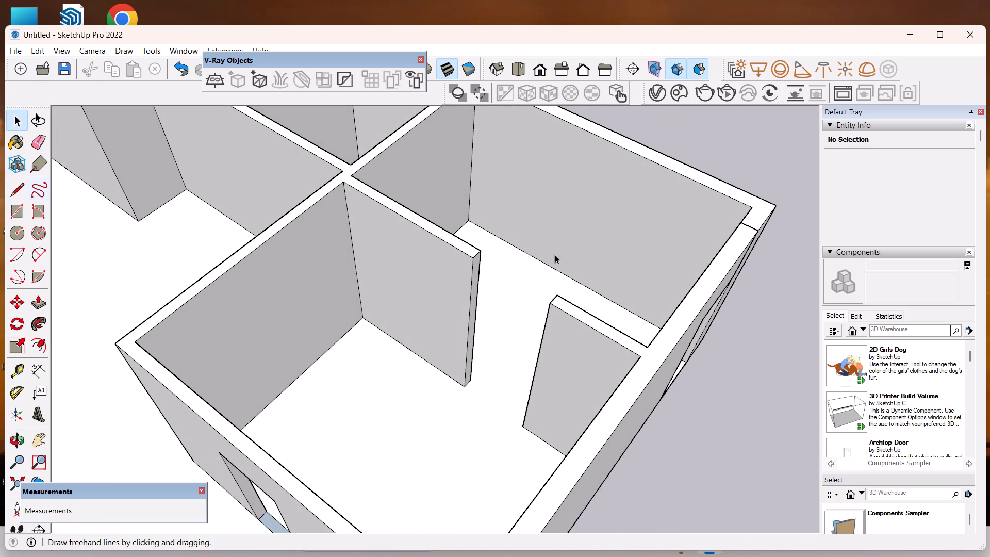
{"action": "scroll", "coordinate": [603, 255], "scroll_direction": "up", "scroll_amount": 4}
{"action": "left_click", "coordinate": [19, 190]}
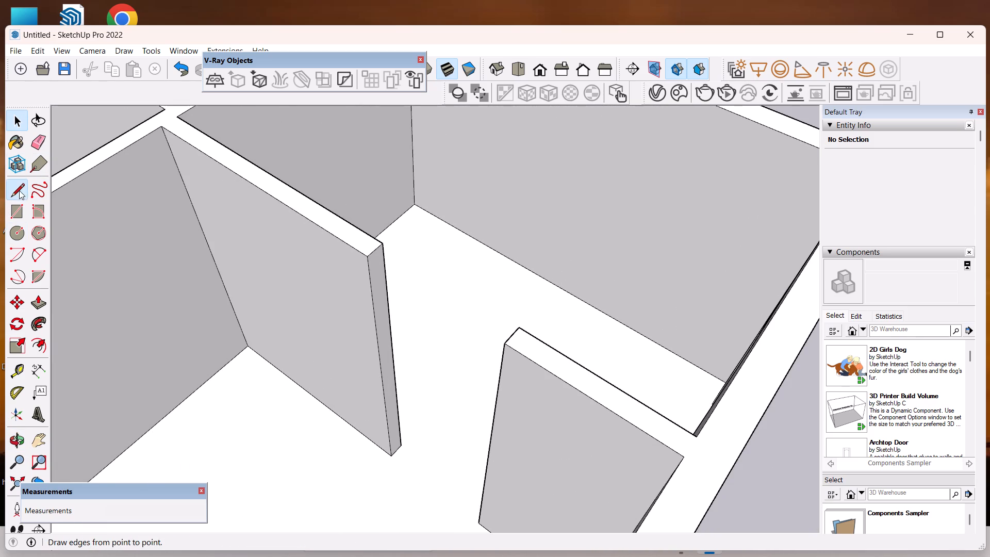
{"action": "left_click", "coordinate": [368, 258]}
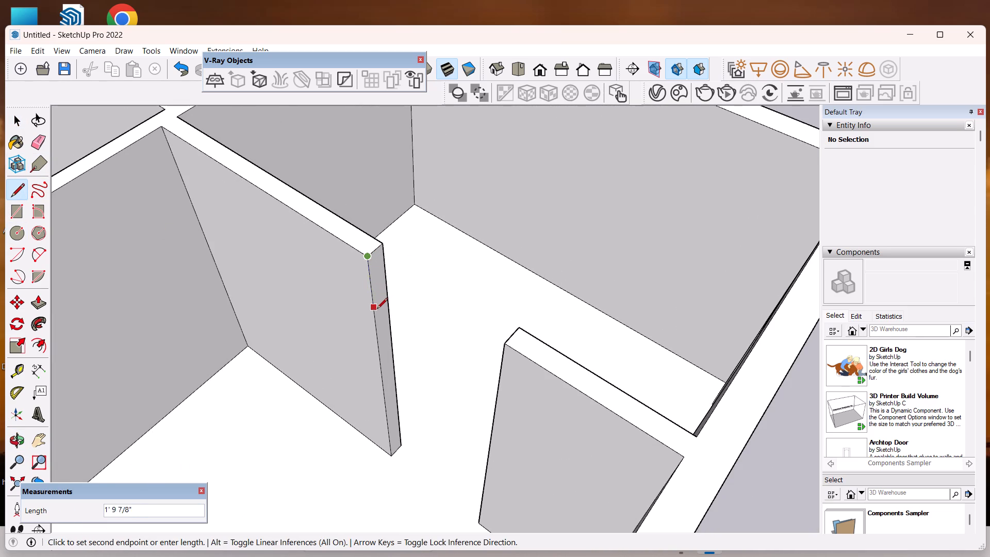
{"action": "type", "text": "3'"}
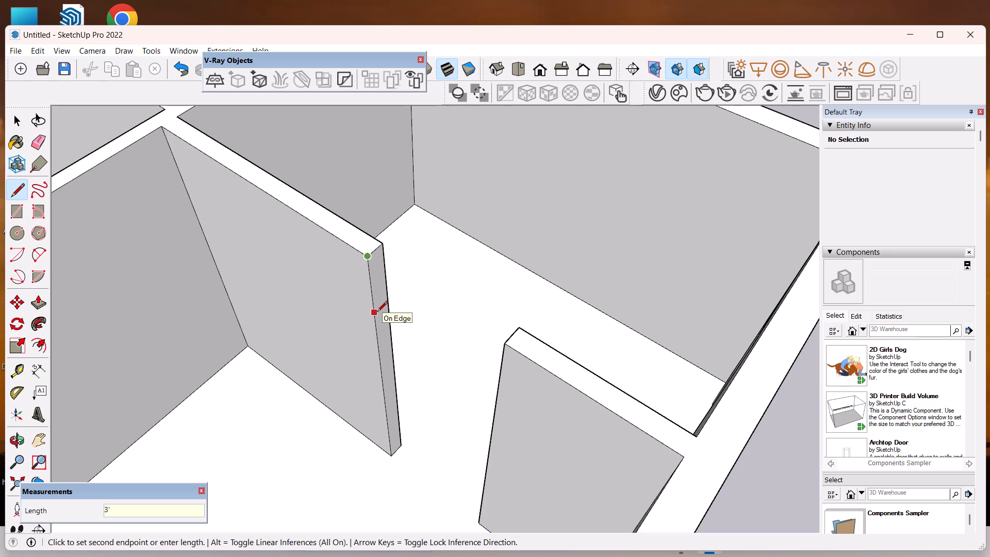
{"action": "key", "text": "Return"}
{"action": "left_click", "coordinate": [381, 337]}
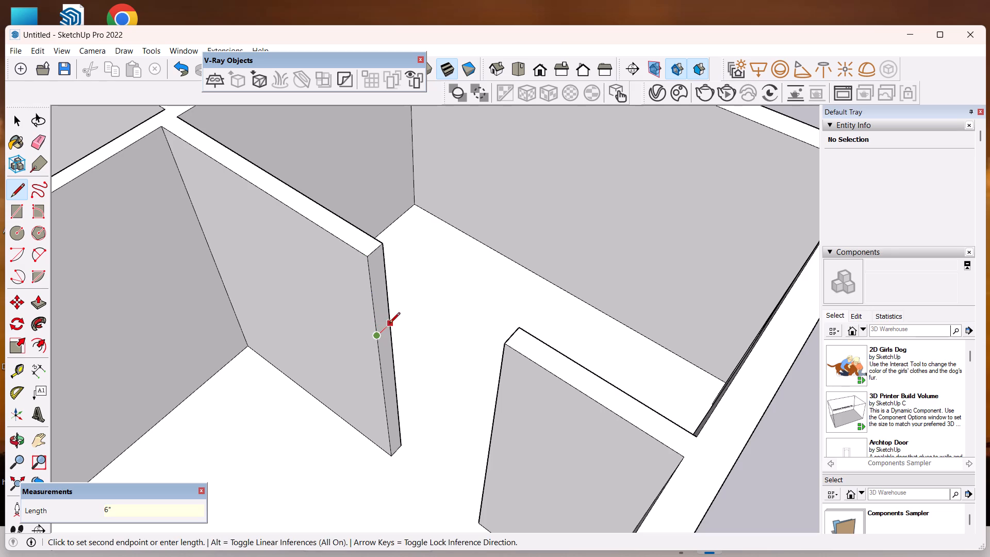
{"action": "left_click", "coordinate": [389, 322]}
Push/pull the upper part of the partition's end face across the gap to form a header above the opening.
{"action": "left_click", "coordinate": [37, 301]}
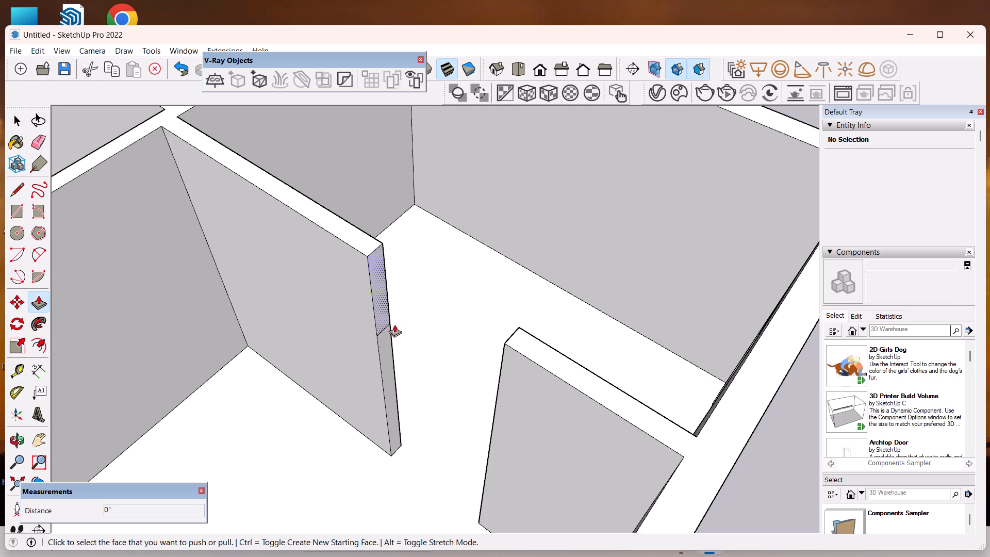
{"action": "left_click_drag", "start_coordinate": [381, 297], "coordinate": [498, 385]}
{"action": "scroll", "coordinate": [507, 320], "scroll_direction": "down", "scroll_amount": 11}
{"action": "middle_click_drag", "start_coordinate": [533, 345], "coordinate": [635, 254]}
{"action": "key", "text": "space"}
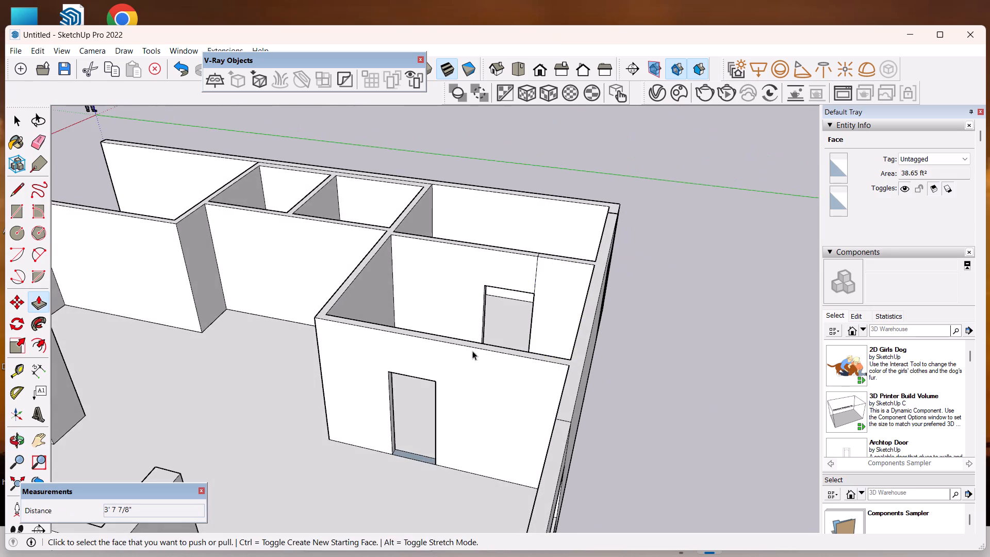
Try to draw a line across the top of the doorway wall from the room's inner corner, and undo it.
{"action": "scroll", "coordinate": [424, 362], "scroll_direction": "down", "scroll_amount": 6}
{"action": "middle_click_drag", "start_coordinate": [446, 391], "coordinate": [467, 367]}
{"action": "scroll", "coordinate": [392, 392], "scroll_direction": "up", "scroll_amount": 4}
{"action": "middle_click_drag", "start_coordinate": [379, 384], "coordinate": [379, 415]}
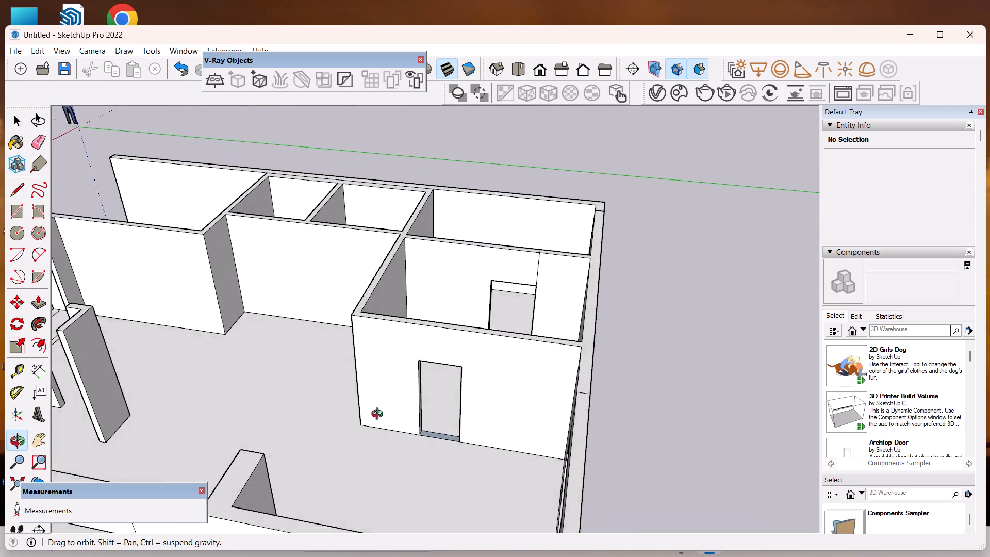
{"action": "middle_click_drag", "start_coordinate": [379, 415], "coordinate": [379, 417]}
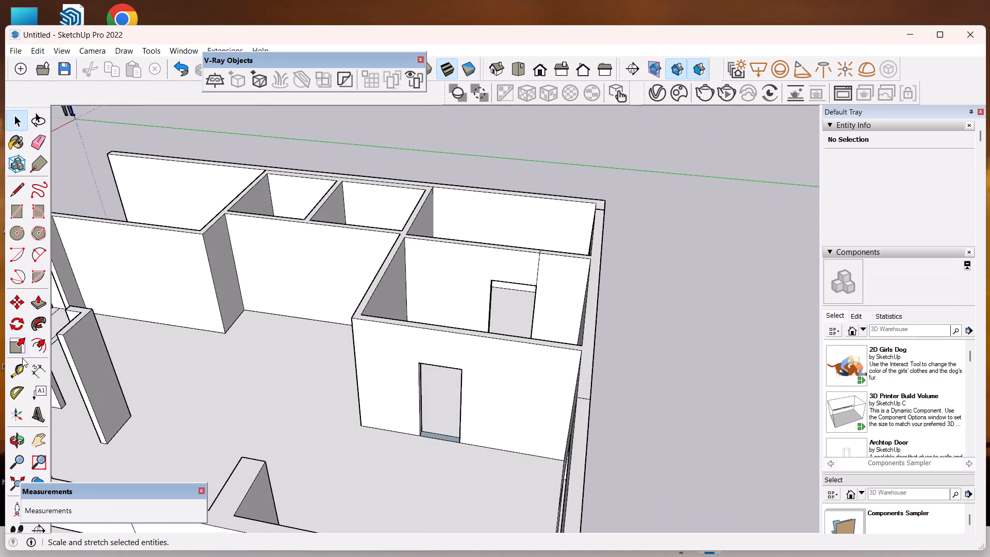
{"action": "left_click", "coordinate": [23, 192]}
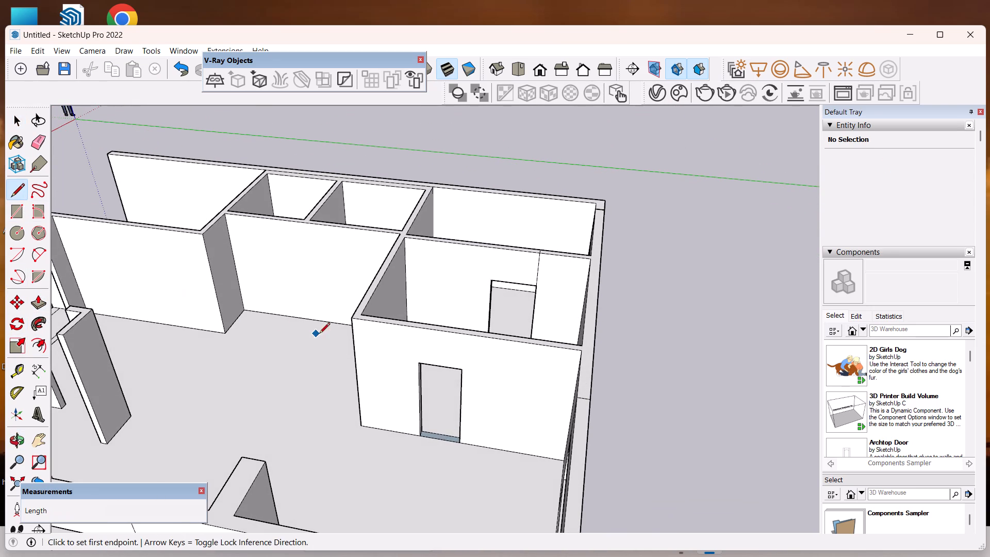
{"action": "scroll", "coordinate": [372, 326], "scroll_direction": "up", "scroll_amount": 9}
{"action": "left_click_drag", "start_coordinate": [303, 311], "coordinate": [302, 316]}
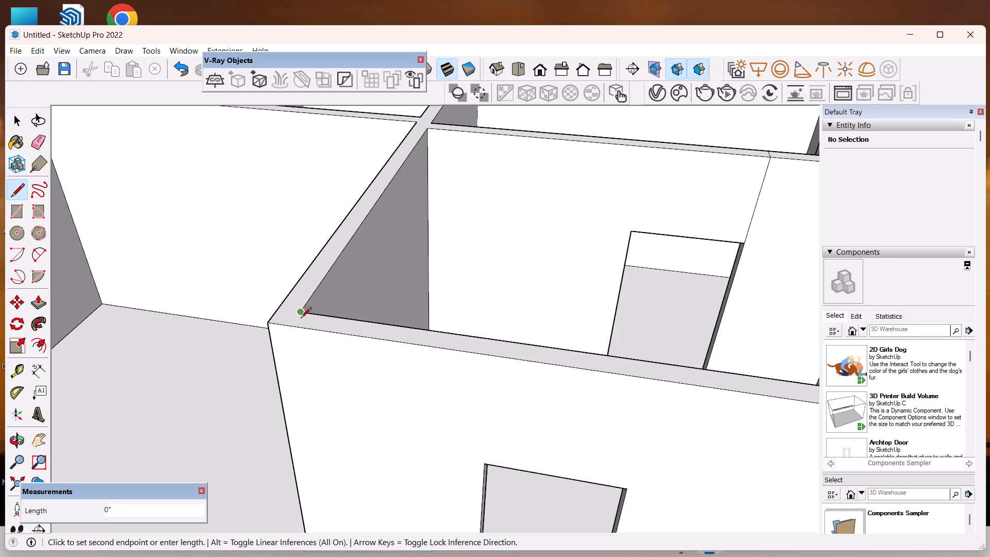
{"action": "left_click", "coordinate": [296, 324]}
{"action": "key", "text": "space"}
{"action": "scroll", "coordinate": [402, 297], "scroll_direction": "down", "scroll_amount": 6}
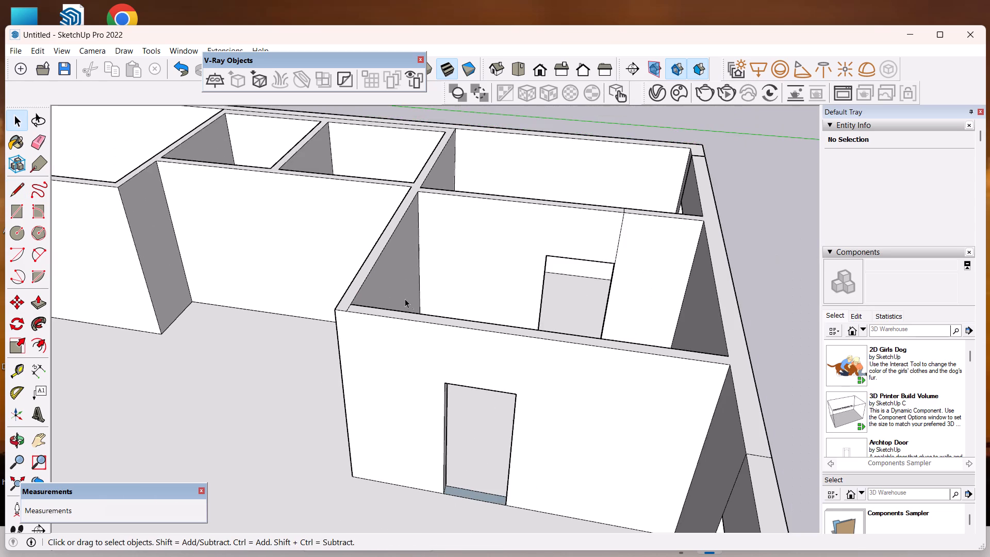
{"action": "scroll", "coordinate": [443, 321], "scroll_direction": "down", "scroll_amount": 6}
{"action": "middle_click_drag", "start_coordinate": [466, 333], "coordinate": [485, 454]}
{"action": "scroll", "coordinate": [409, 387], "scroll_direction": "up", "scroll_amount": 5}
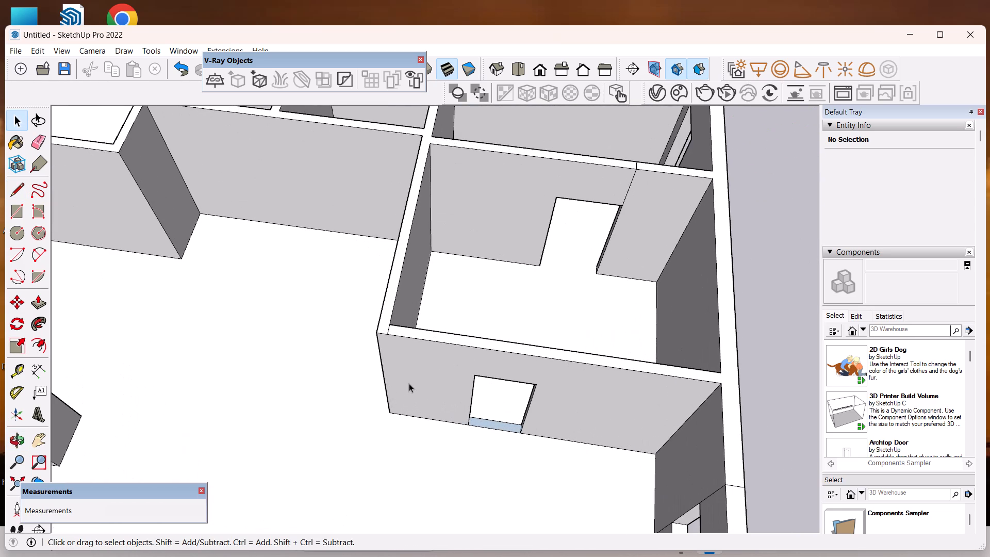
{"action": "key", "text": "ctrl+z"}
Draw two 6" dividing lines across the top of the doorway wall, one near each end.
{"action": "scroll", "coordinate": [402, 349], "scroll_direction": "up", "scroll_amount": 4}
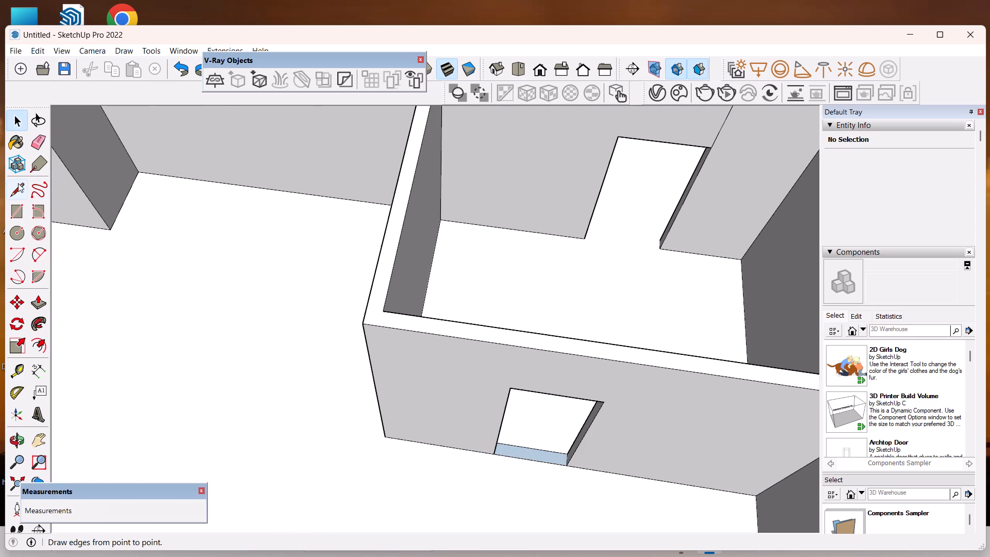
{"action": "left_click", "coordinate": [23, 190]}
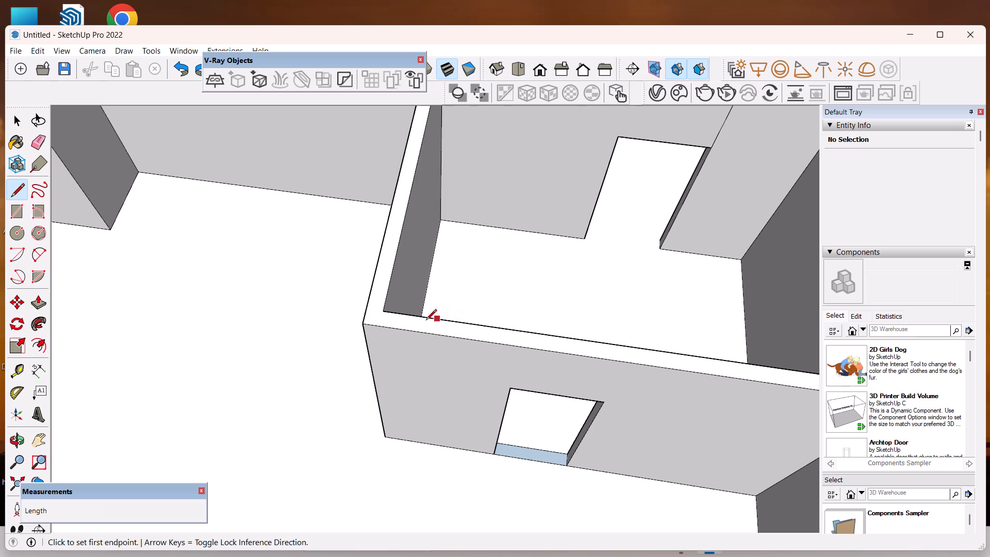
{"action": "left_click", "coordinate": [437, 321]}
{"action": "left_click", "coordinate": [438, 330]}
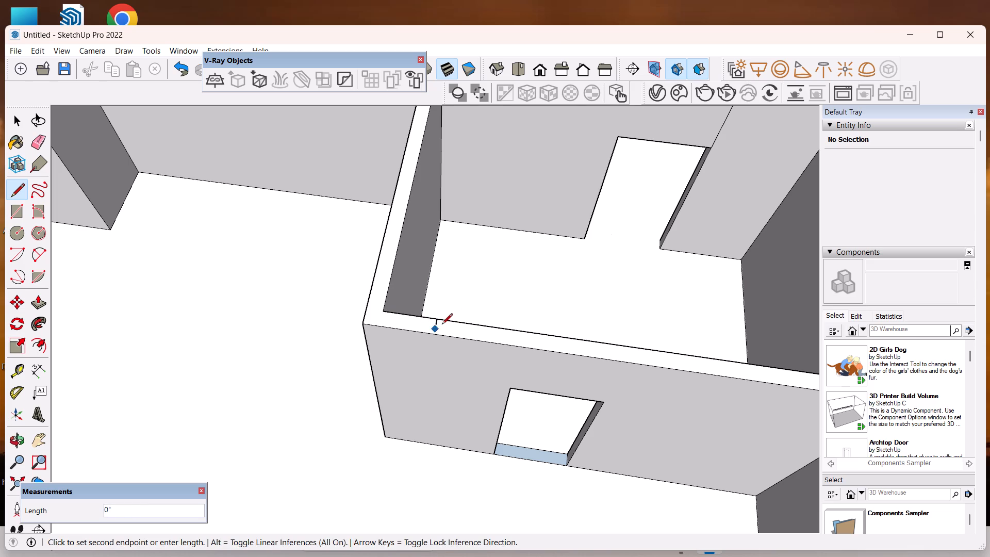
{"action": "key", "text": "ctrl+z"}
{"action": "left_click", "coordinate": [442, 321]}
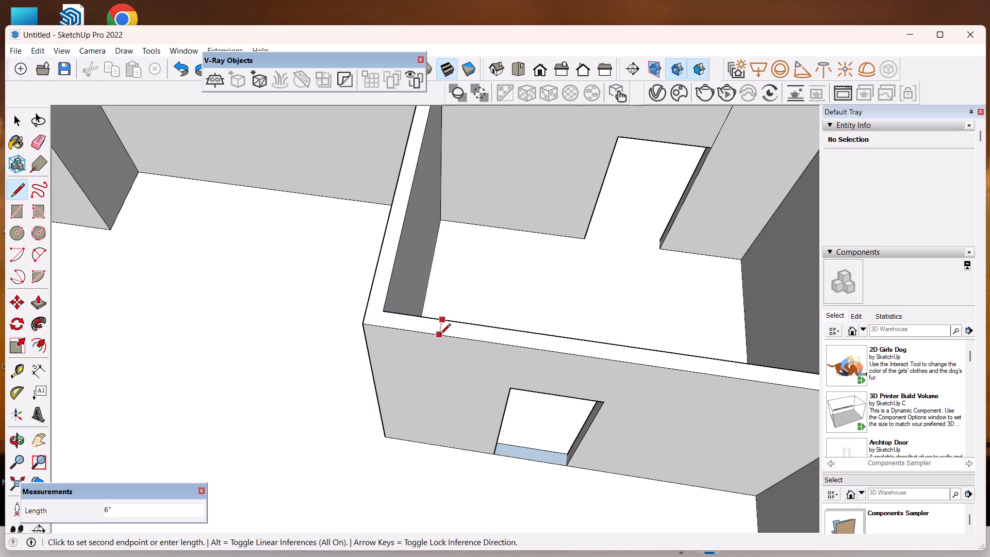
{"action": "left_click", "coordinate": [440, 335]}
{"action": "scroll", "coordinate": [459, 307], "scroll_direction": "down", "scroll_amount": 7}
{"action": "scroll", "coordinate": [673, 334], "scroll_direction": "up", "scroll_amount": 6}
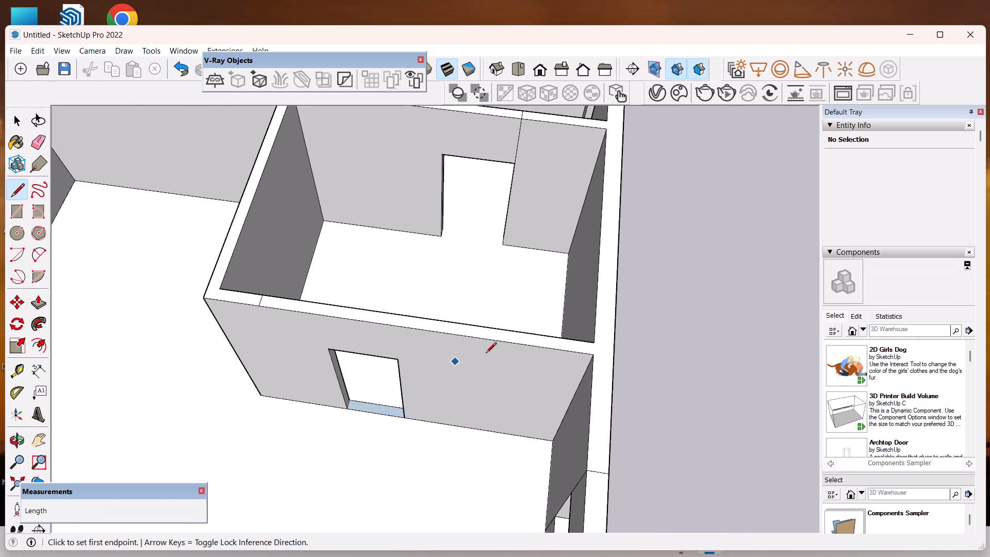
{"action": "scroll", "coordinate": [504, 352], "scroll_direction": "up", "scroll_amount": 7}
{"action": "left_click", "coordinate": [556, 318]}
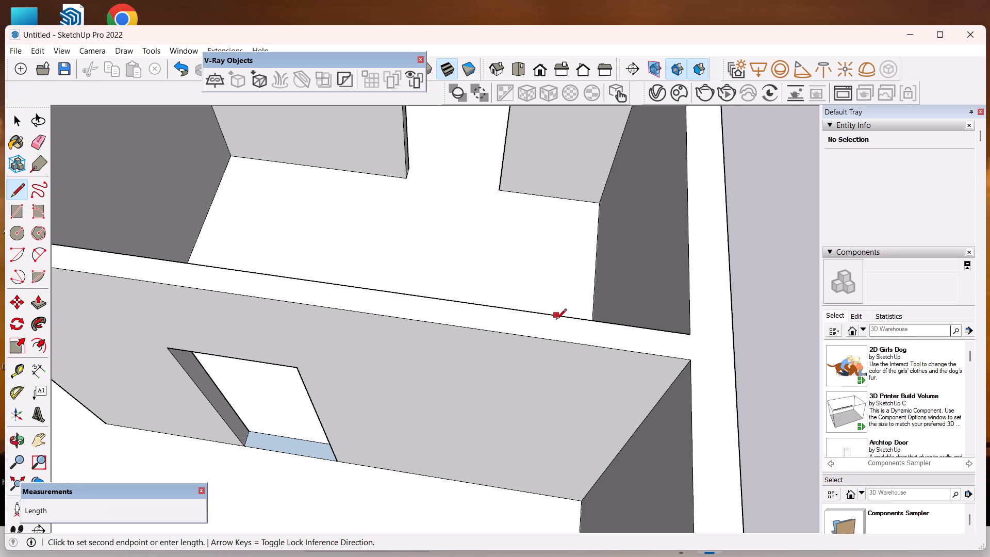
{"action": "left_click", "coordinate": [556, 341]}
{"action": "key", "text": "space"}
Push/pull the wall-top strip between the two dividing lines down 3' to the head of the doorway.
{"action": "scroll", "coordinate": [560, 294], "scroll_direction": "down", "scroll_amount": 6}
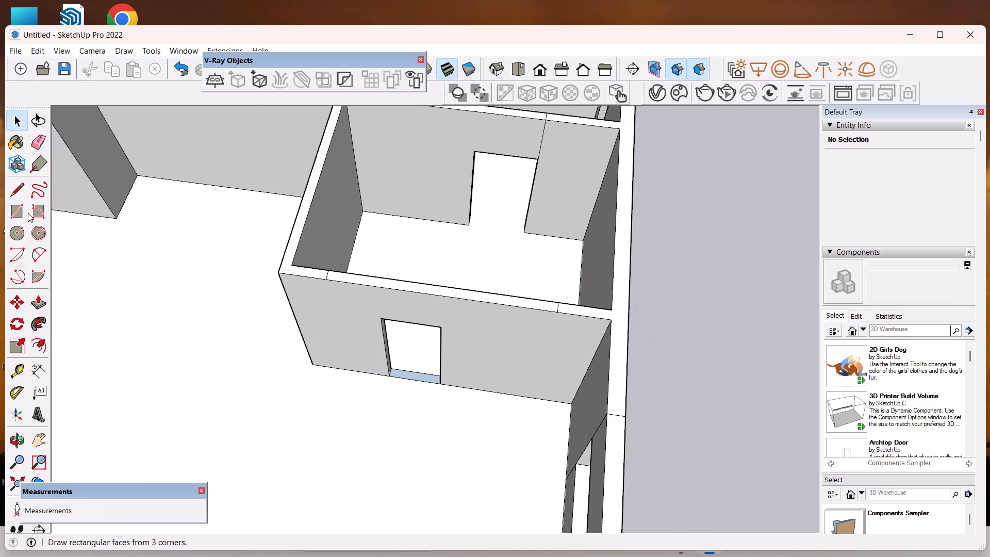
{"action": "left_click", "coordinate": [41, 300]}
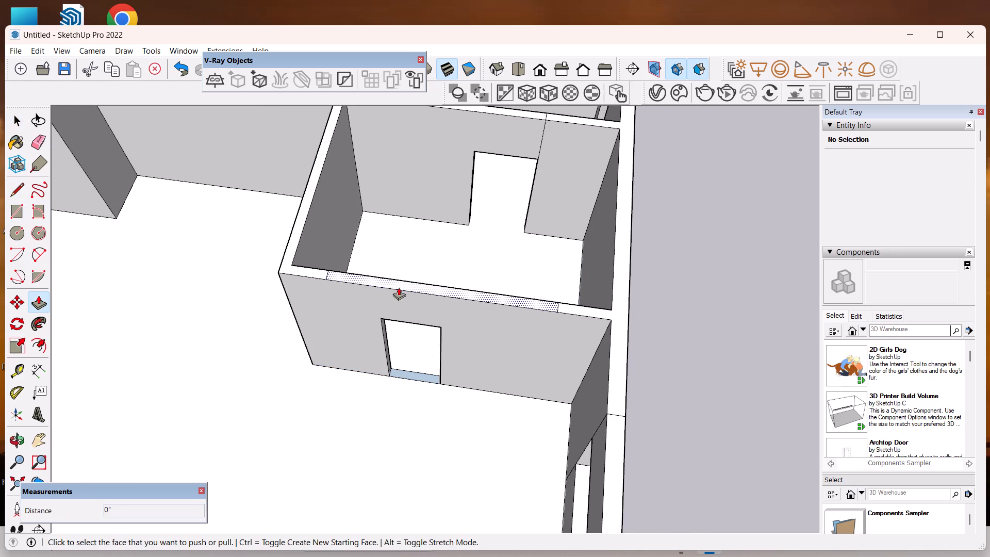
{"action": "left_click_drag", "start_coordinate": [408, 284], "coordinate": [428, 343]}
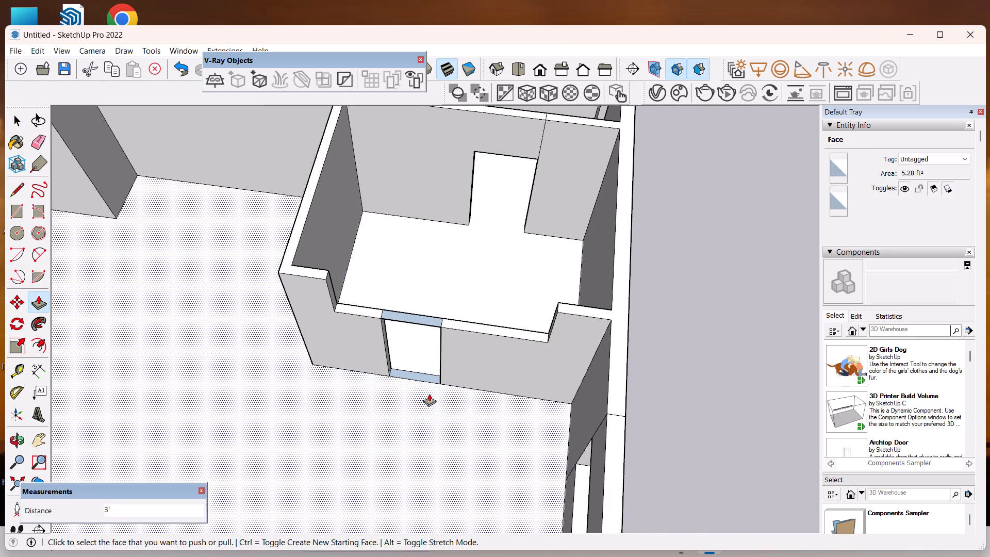
Undo the wall-top lowering, the dividing lines, the partition header and the doorway cut in the room's wall.
{"action": "key", "text": "ctrl+z"}
{"action": "key", "text": "ctrl+z"}
{"action": "key", "text": "ctrl+z"}
{"action": "key", "text": "ctrl+z"}
{"action": "key", "text": "ctrl+z"}
{"action": "key", "text": "ctrl+z"}
{"action": "key", "text": "ctrl+z"}
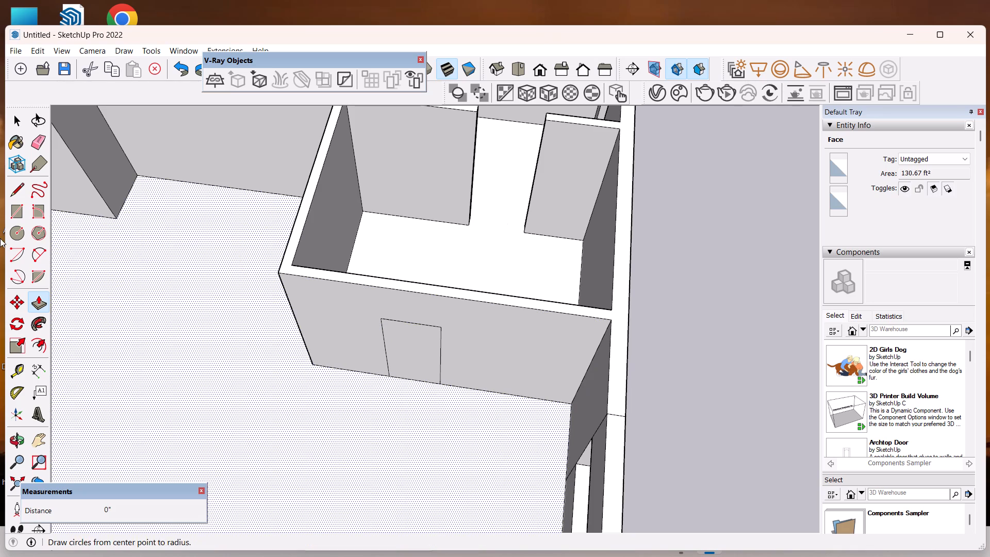
Erase the door rectangle's outline from the wall face.
{"action": "left_click", "coordinate": [42, 141]}
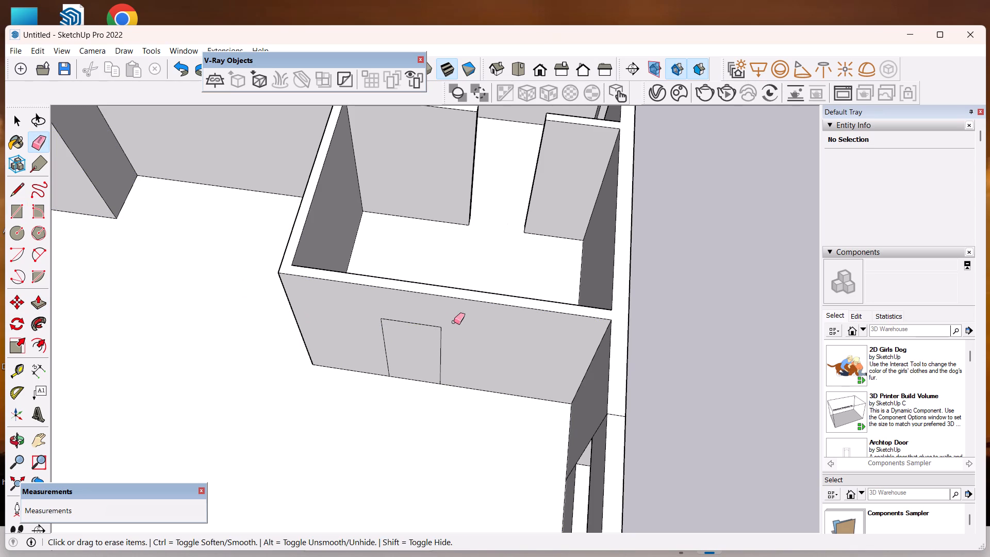
{"action": "left_click_drag", "start_coordinate": [454, 321], "coordinate": [442, 354]}
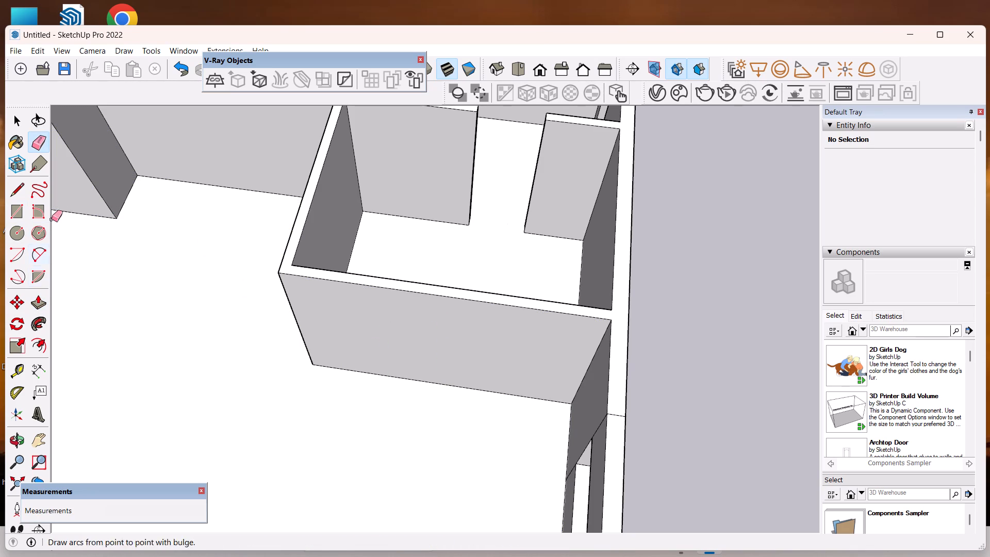
Draw a 6" line across the wall's top face near its free outer corner.
{"action": "left_click", "coordinate": [12, 191]}
{"action": "scroll", "coordinate": [373, 286], "scroll_direction": "up", "scroll_amount": 2}
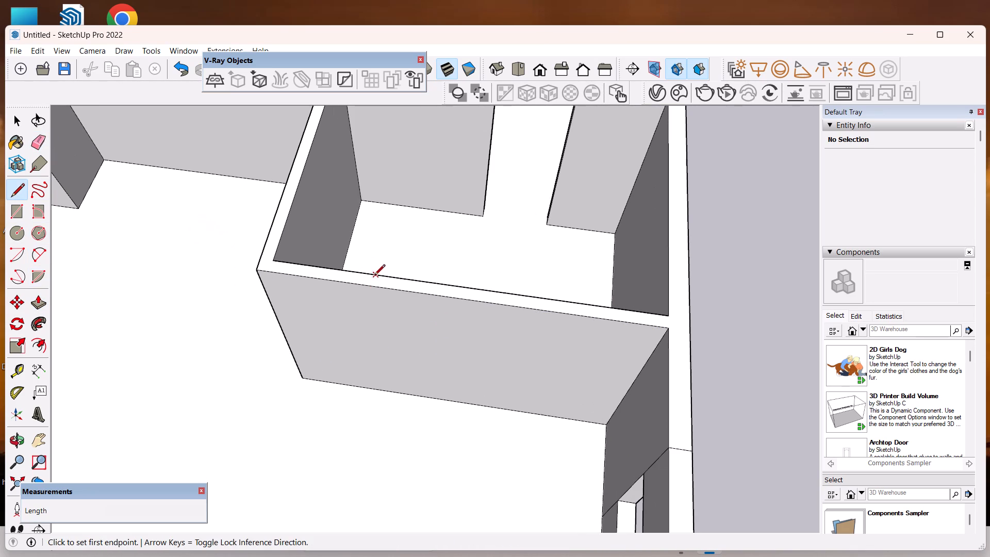
{"action": "left_click", "coordinate": [334, 271]}
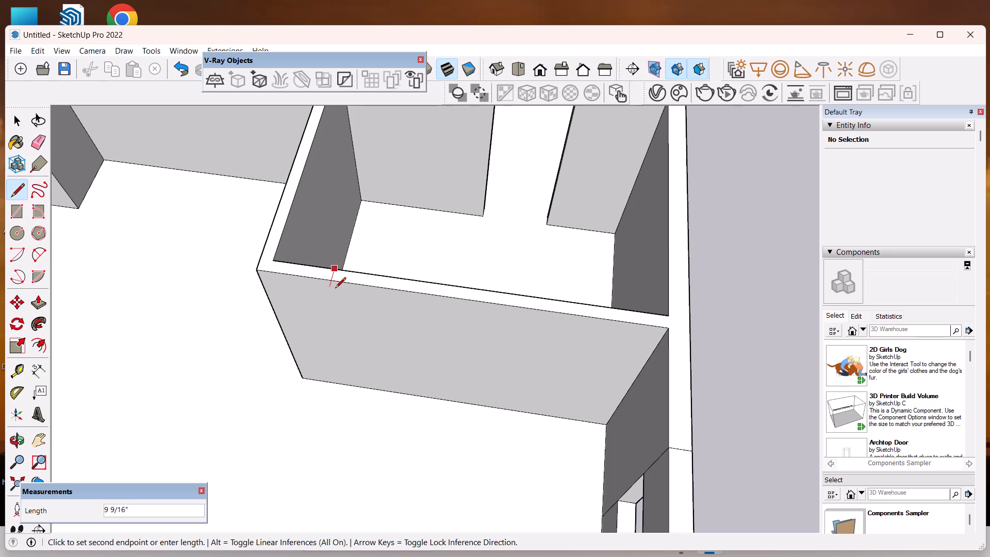
{"action": "left_click", "coordinate": [327, 279]}
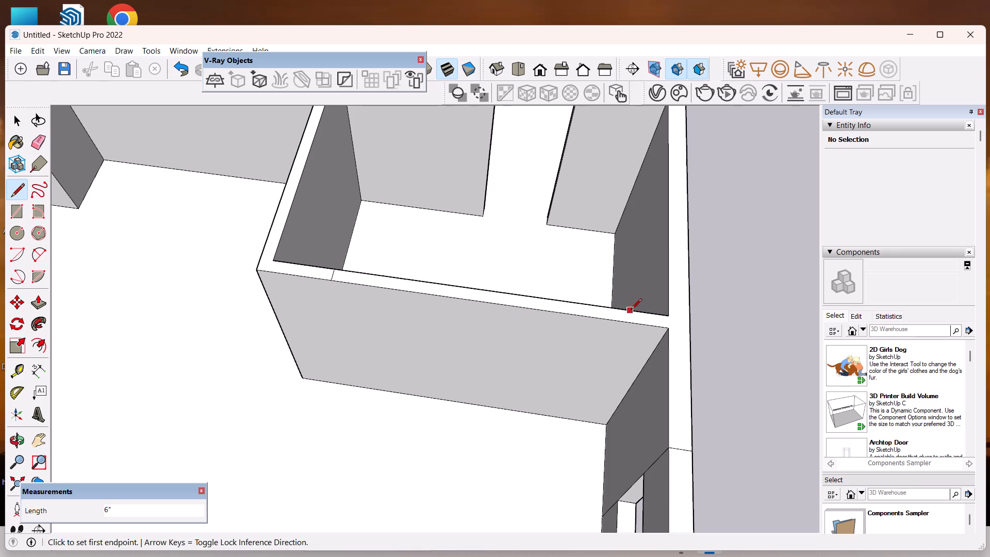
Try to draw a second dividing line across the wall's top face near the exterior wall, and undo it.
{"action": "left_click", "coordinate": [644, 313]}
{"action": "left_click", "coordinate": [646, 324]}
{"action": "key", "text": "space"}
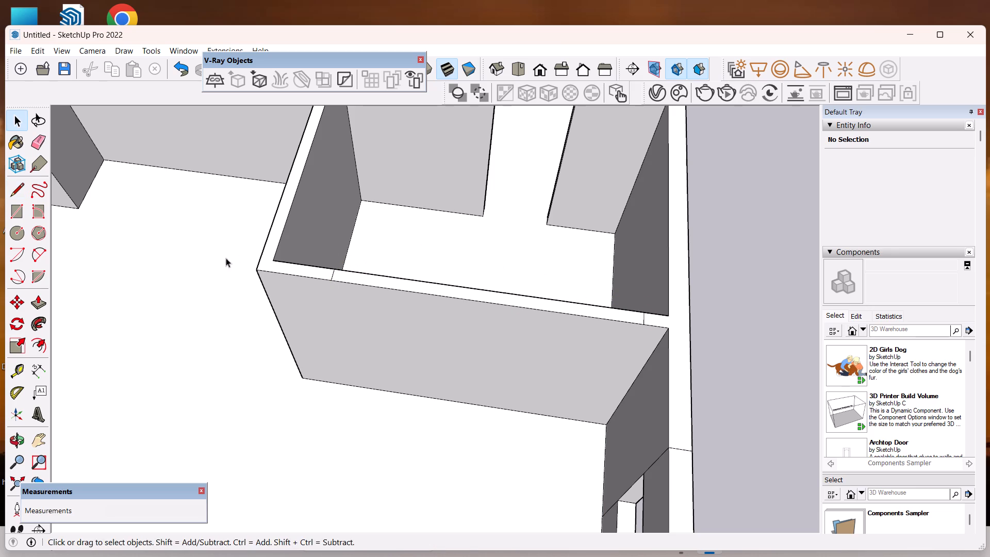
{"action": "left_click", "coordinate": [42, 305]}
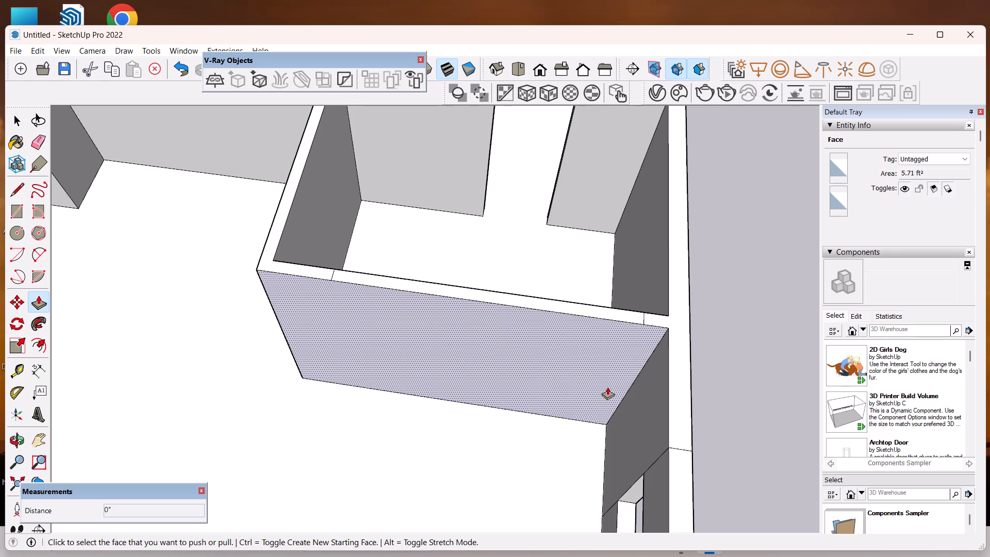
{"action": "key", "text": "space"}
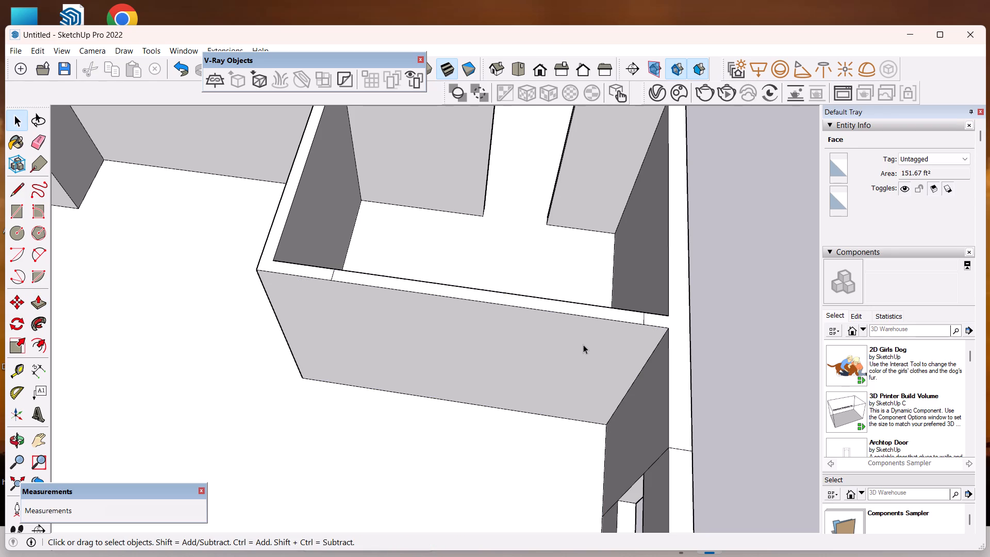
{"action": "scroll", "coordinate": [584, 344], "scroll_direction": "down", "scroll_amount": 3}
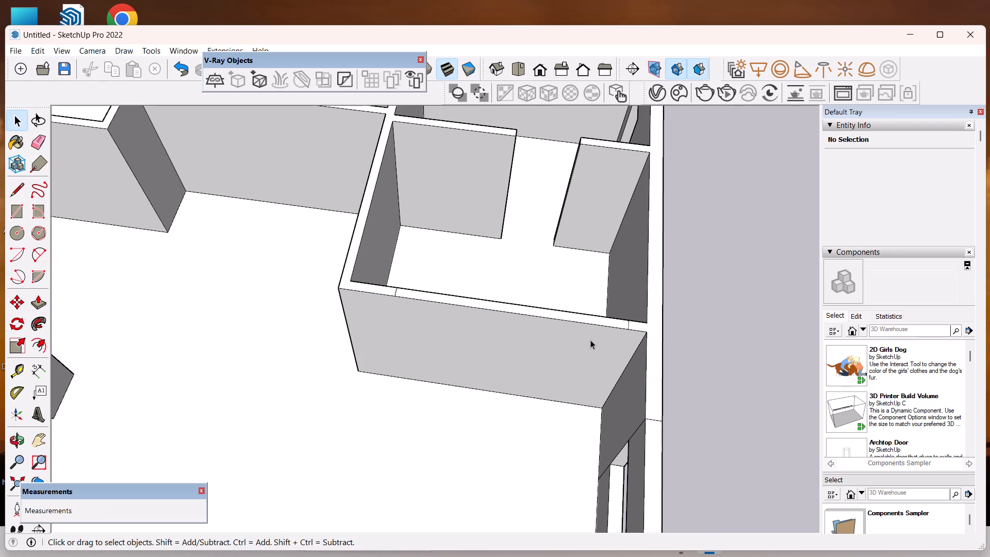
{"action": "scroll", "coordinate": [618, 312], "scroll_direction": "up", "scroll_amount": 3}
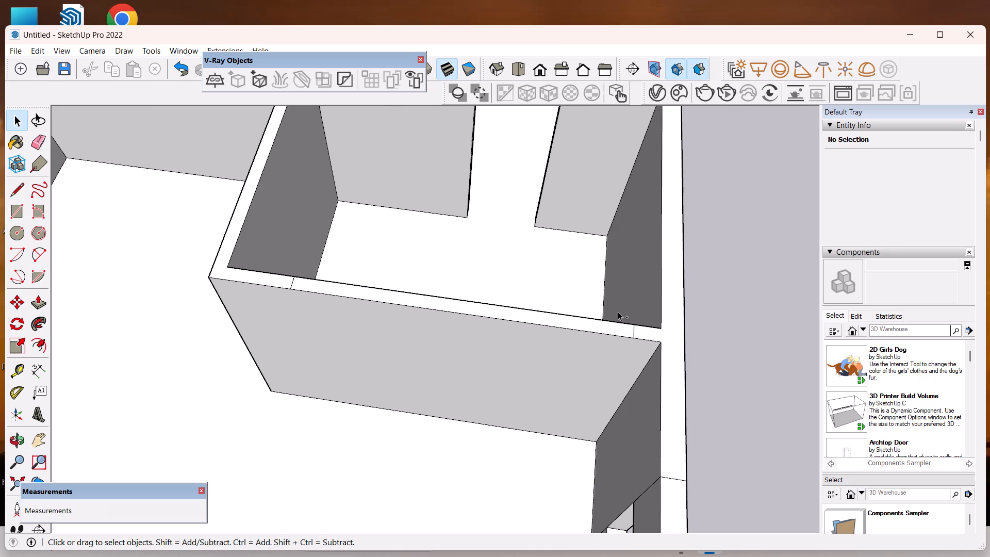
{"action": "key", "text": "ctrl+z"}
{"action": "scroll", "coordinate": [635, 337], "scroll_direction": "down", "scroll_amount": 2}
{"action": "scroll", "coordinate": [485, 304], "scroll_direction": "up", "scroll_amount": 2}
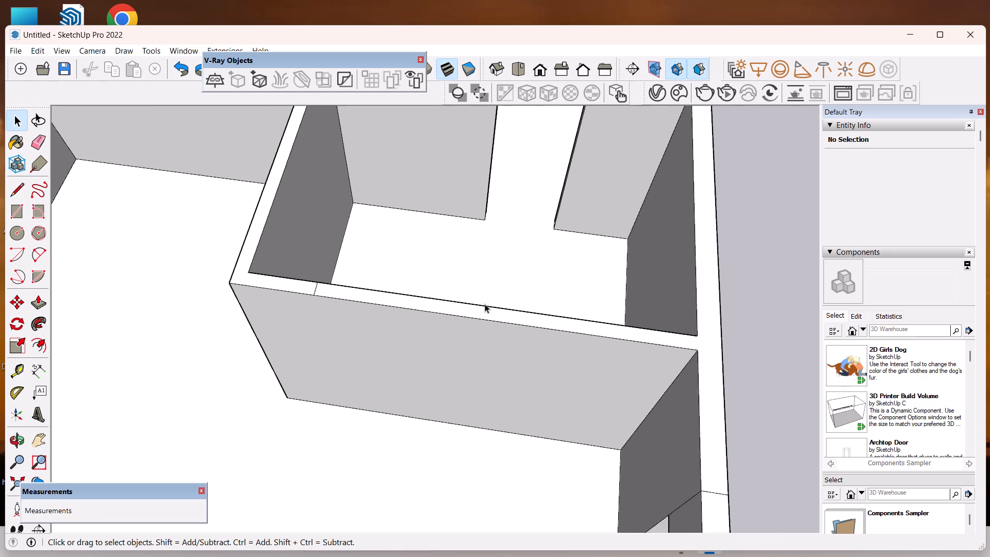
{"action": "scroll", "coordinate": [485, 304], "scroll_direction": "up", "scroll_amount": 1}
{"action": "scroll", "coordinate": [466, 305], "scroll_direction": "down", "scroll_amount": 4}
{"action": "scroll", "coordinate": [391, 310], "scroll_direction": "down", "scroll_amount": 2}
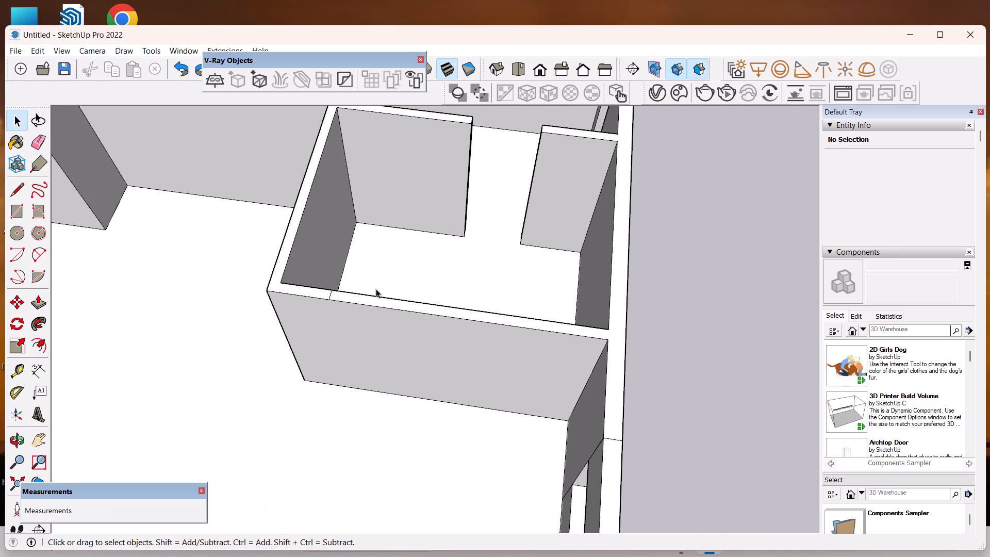
Erase the dividing line across the wall's top face near its free outer corner.
{"action": "scroll", "coordinate": [376, 289], "scroll_direction": "up", "scroll_amount": 5}
{"action": "left_click", "coordinate": [37, 144]}
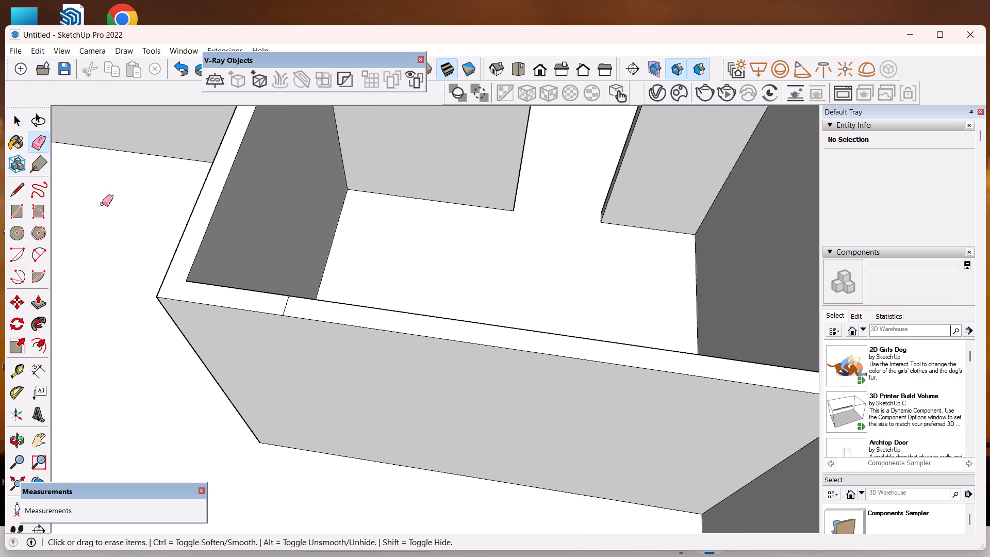
{"action": "left_click_drag", "start_coordinate": [271, 310], "coordinate": [296, 313]}
{"action": "key", "text": "space"}
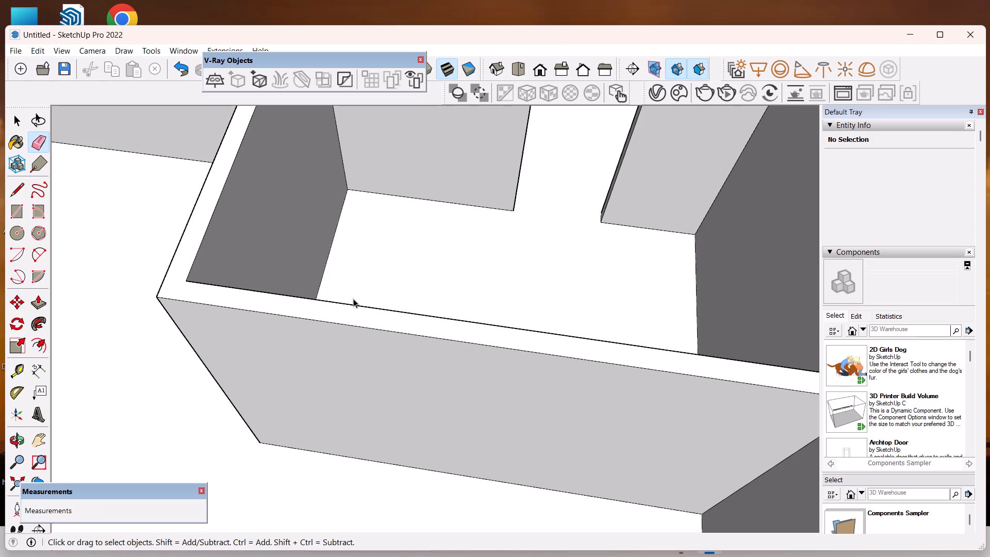
Draw a new dividing line across the same wall's top face, just past the inner edge of its free corner.
{"action": "scroll", "coordinate": [359, 301], "scroll_direction": "down", "scroll_amount": 6}
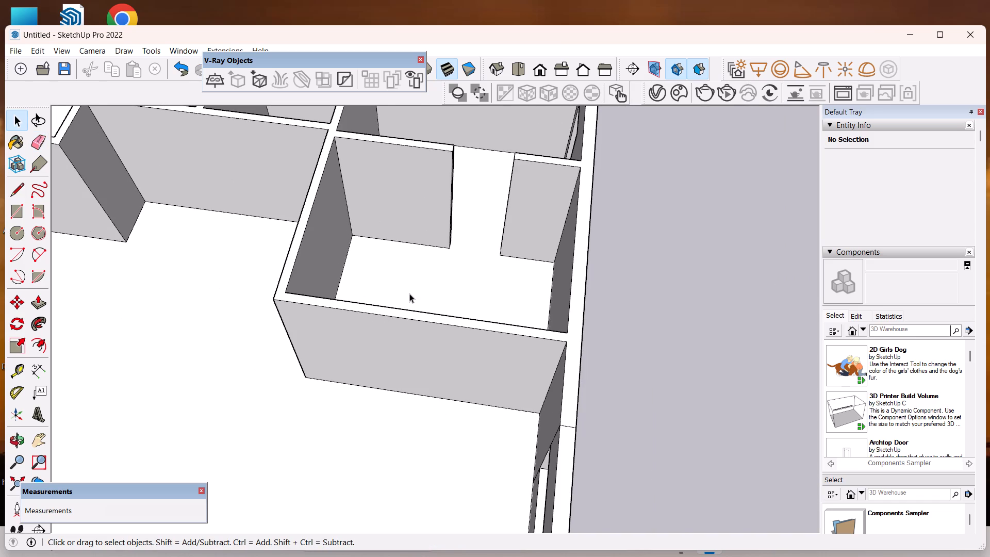
{"action": "scroll", "coordinate": [410, 293], "scroll_direction": "up", "scroll_amount": 4}
{"action": "scroll", "coordinate": [418, 292], "scroll_direction": "down", "scroll_amount": 4}
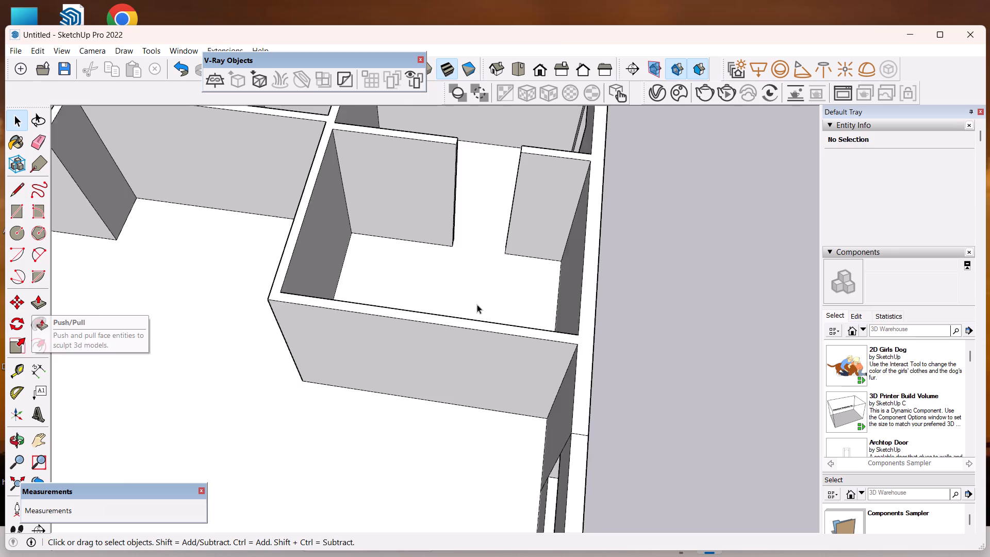
{"action": "scroll", "coordinate": [478, 305], "scroll_direction": "down", "scroll_amount": 9}
{"action": "middle_click_drag", "start_coordinate": [545, 346], "coordinate": [513, 481]}
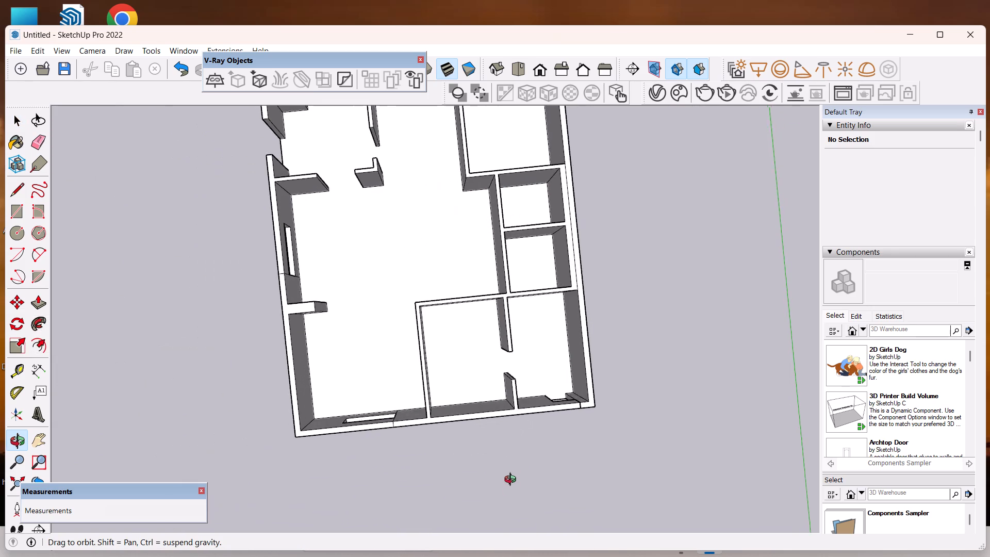
{"action": "middle_click_drag", "start_coordinate": [513, 481], "coordinate": [933, 346]}
{"action": "scroll", "coordinate": [581, 350], "scroll_direction": "up", "scroll_amount": 5}
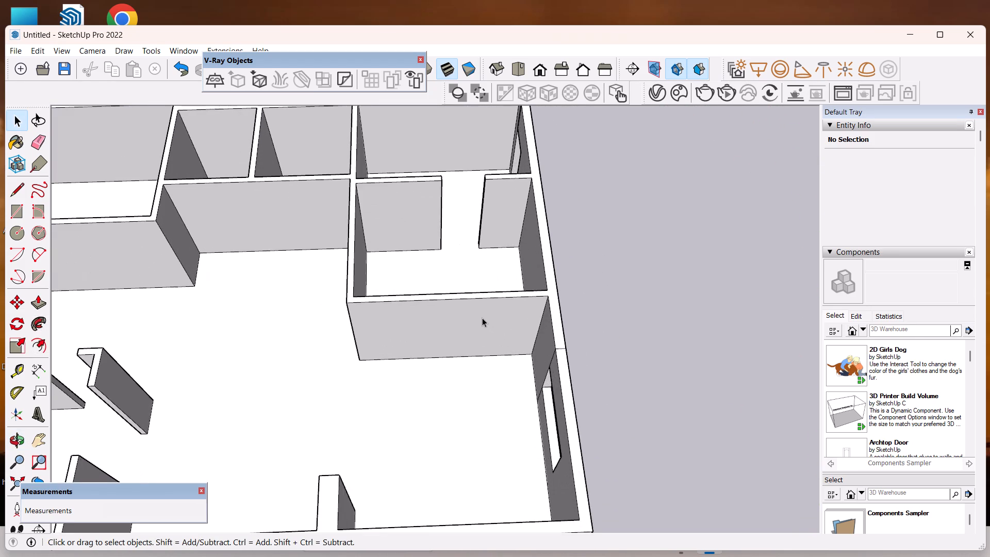
{"action": "middle_click_drag", "start_coordinate": [476, 333], "coordinate": [488, 382]}
{"action": "scroll", "coordinate": [364, 296], "scroll_direction": "up", "scroll_amount": 3}
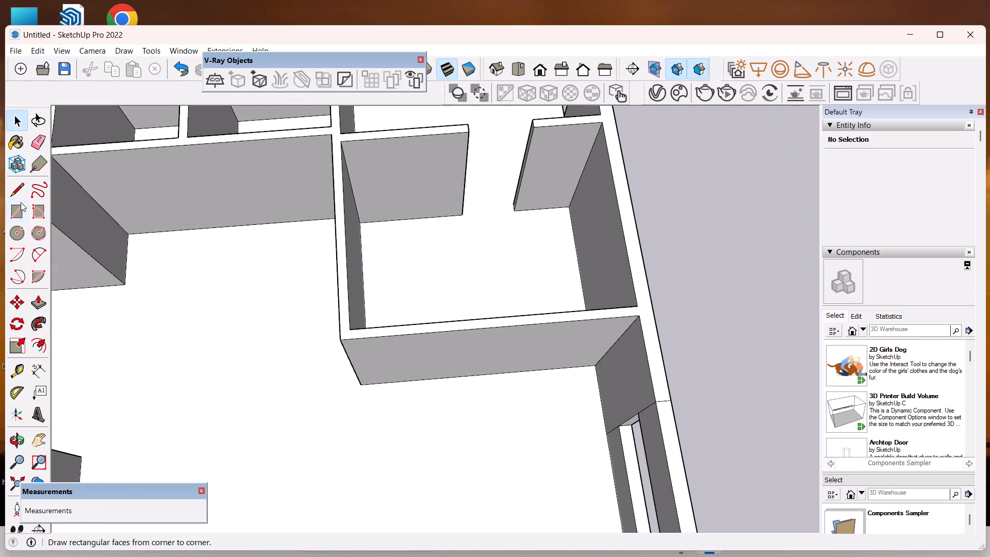
{"action": "left_click", "coordinate": [16, 189]}
{"action": "scroll", "coordinate": [302, 344], "scroll_direction": "up", "scroll_amount": 5}
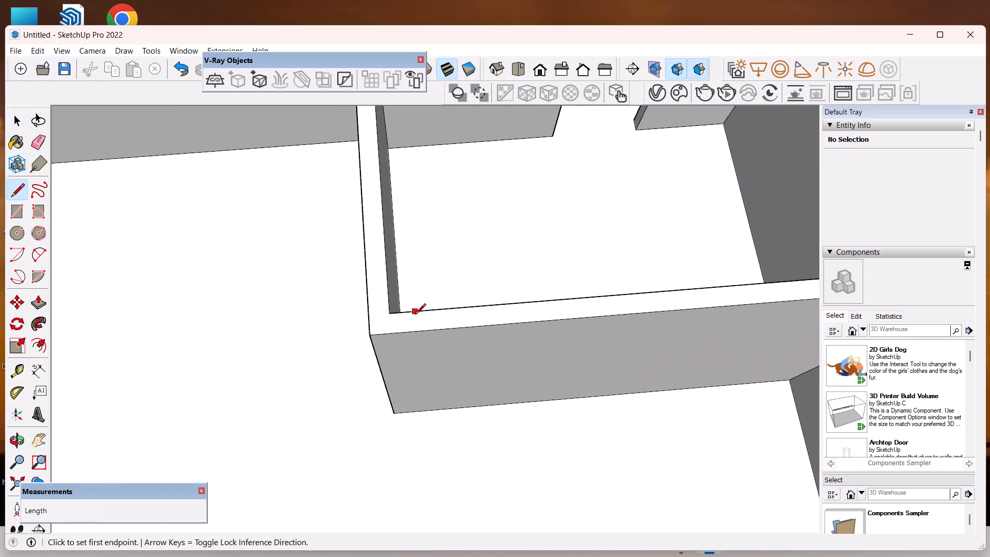
{"action": "left_click", "coordinate": [415, 312]}
{"action": "left_click", "coordinate": [418, 333]}
{"action": "scroll", "coordinate": [393, 274], "scroll_direction": "down", "scroll_amount": 7}
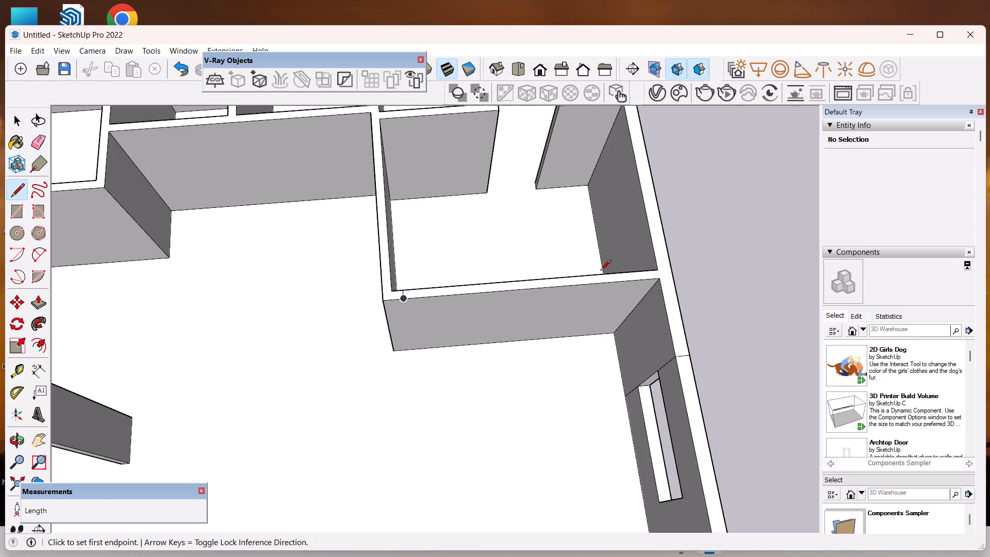
Draw a second dividing line across the wall's top face, partway towards the exterior wall.
{"action": "scroll", "coordinate": [632, 270], "scroll_direction": "up", "scroll_amount": 6}
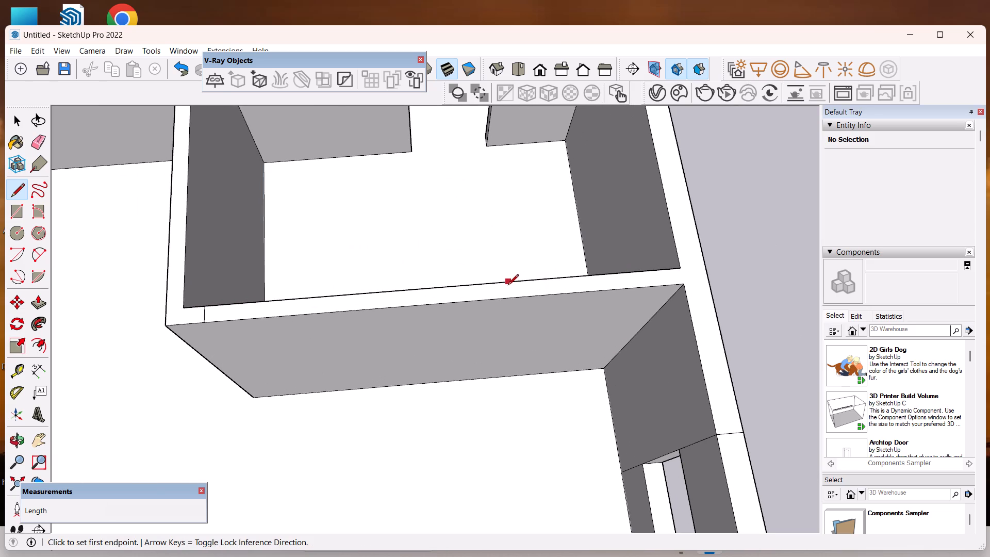
{"action": "left_click", "coordinate": [505, 285]}
{"action": "left_click", "coordinate": [513, 299]}
{"action": "key", "text": "space"}
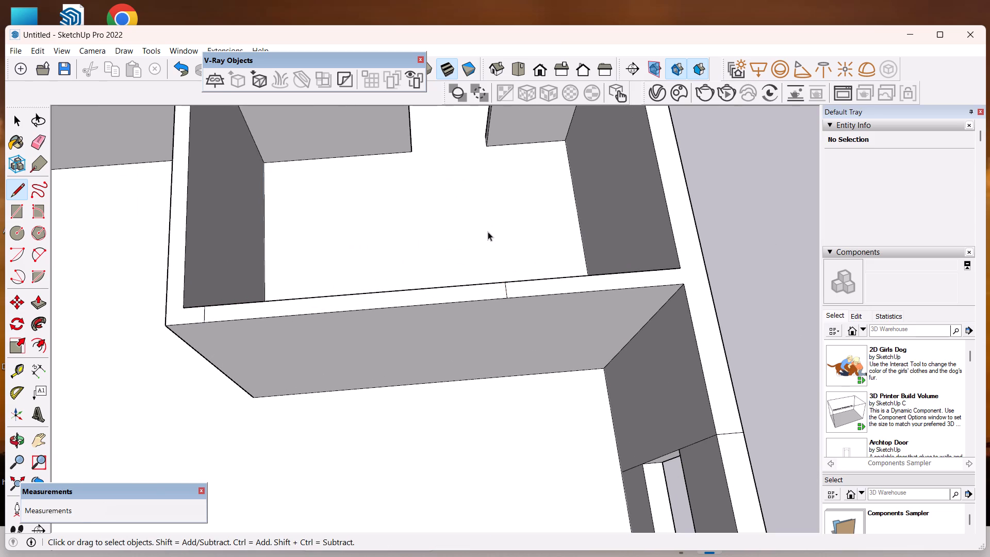
{"action": "key", "text": "space"}
Push the wall-top section between the two dividing lines down 10' to the floor to open the room's wall.
{"action": "scroll", "coordinate": [485, 225], "scroll_direction": "down", "scroll_amount": 5}
{"action": "middle_click_drag", "start_coordinate": [495, 385], "coordinate": [478, 318]}
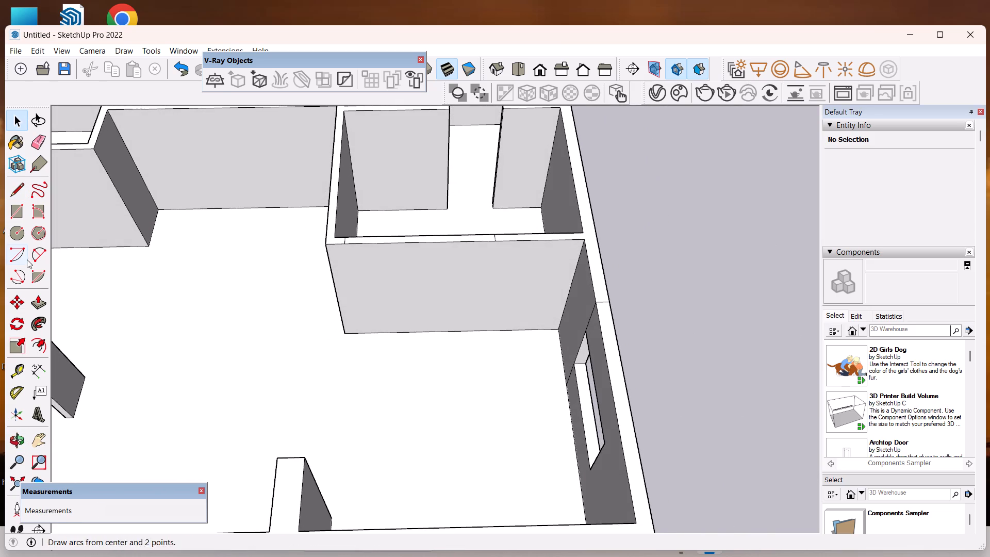
{"action": "left_click", "coordinate": [46, 306]}
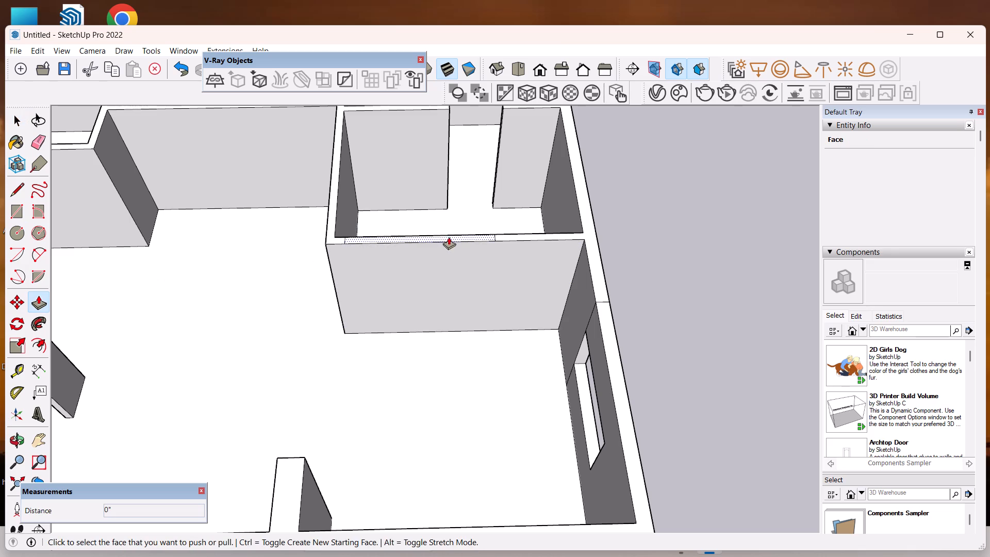
{"action": "left_click_drag", "start_coordinate": [449, 237], "coordinate": [462, 329]}
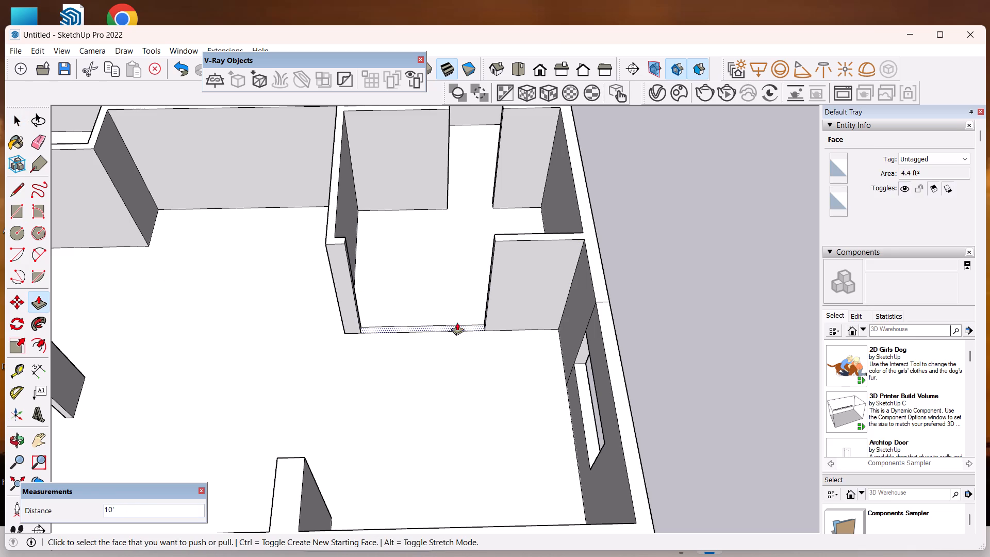
{"action": "scroll", "coordinate": [439, 289], "scroll_direction": "down", "scroll_amount": 1}
{"action": "key", "text": "space"}
Draw a line across the end face of the room's inner partition at the doorway, 3' below the wall top.
{"action": "middle_click_drag", "start_coordinate": [505, 367], "coordinate": [615, 345]}
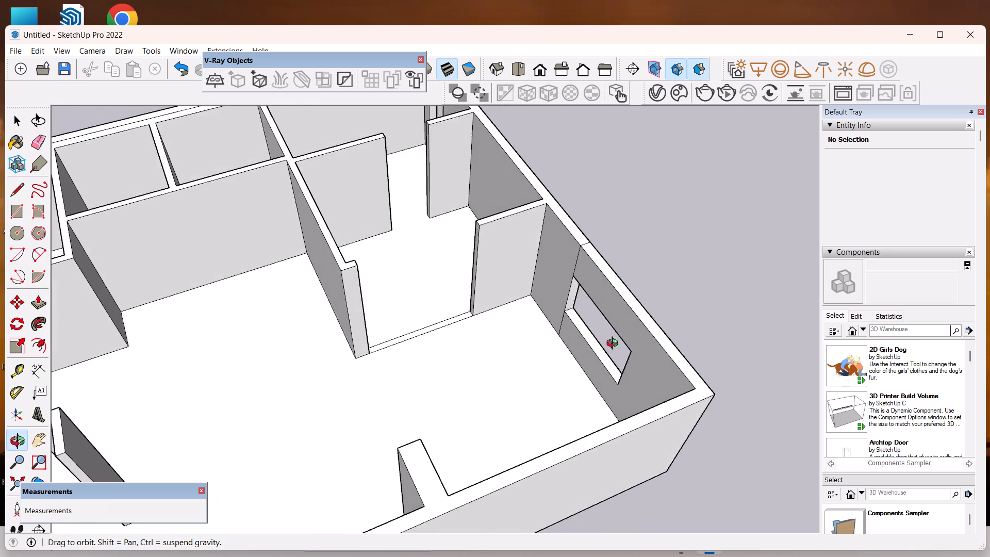
{"action": "middle_click_drag", "start_coordinate": [615, 345], "coordinate": [457, 316]}
{"action": "scroll", "coordinate": [503, 126], "scroll_direction": "up", "scroll_amount": 6}
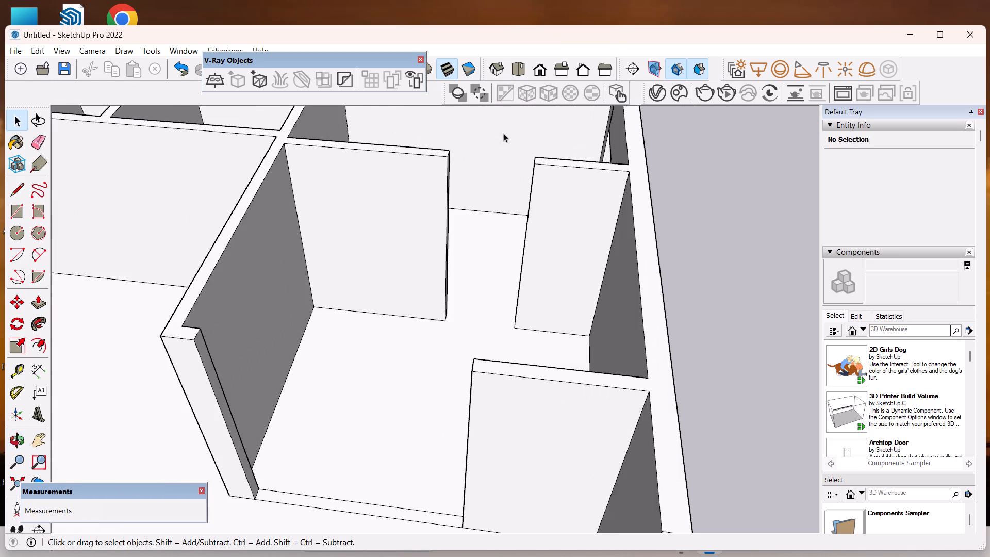
{"action": "middle_click_drag", "start_coordinate": [515, 191], "coordinate": [323, 187]}
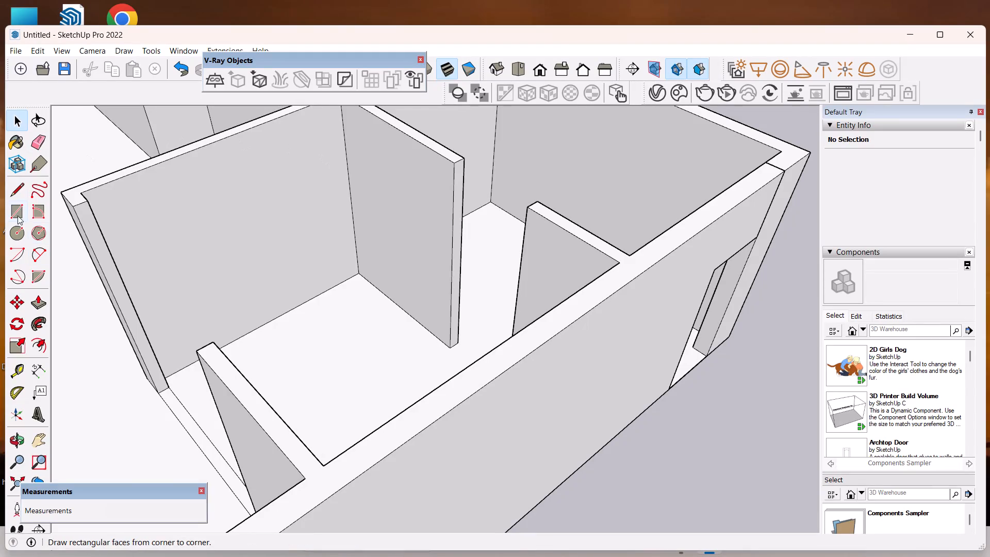
{"action": "left_click", "coordinate": [13, 186]}
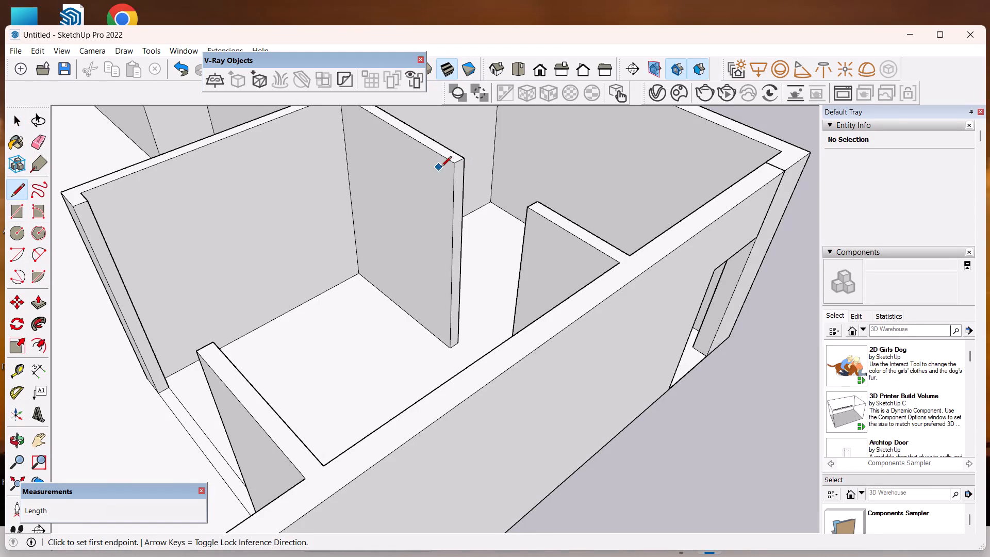
{"action": "left_click", "coordinate": [455, 161]}
{"action": "key", "text": "3"}
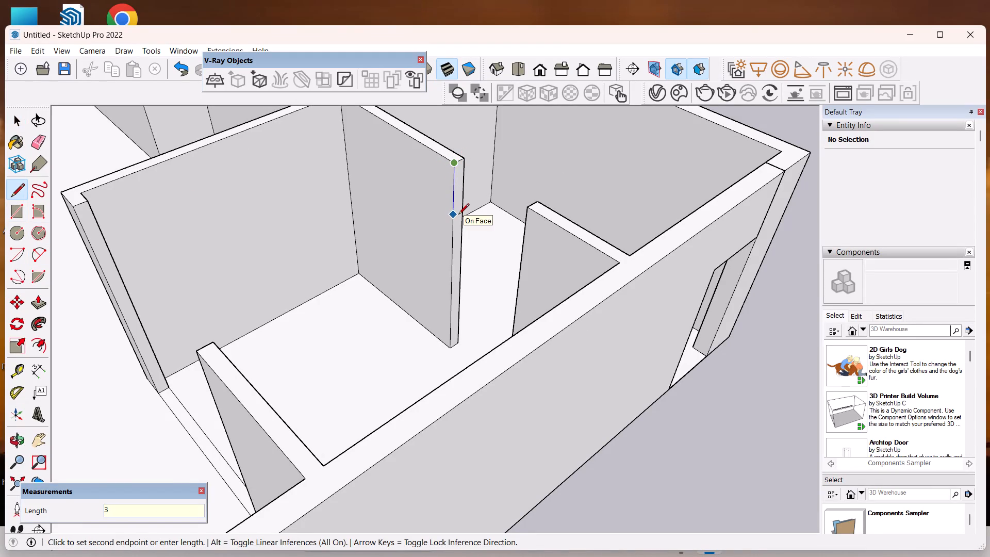
{"action": "key", "text": "apostrophe"}
{"action": "key", "text": "Return"}
{"action": "left_click", "coordinate": [454, 230]}
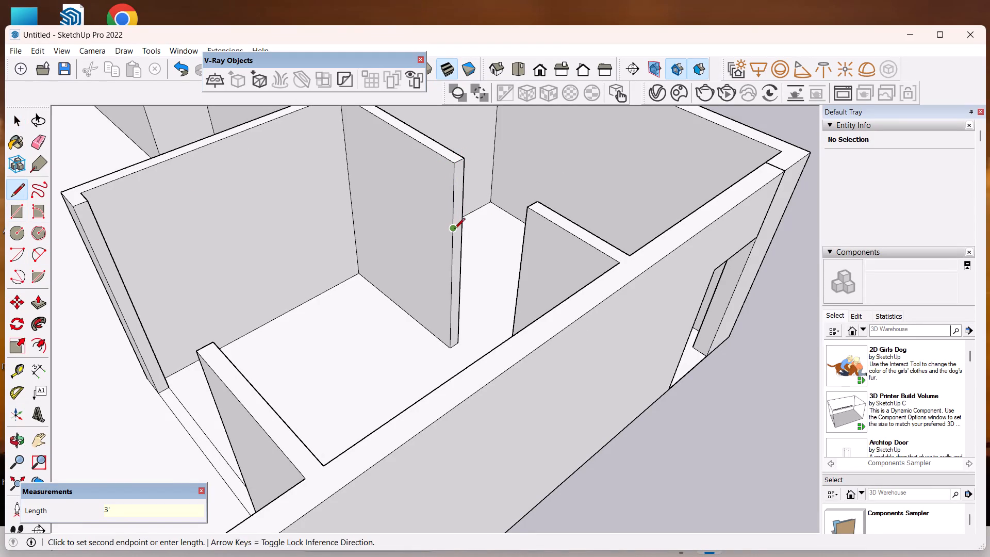
{"action": "left_click", "coordinate": [463, 221]}
{"action": "key", "text": "space"}
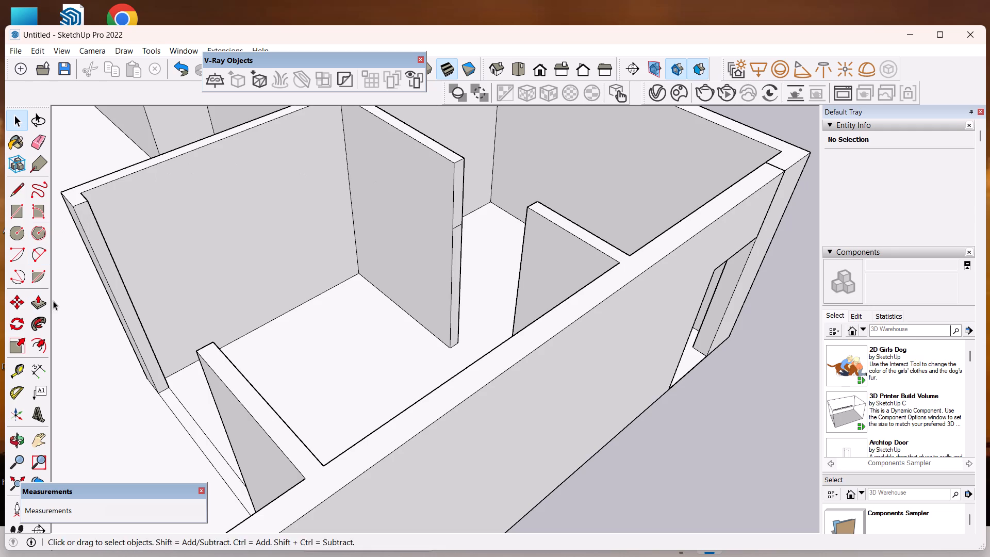
Extend the upper 3' of the partition's end face across the doorway to the opposite partition as a header.
{"action": "left_click", "coordinate": [42, 301]}
{"action": "left_click_drag", "start_coordinate": [461, 204], "coordinate": [515, 254]}
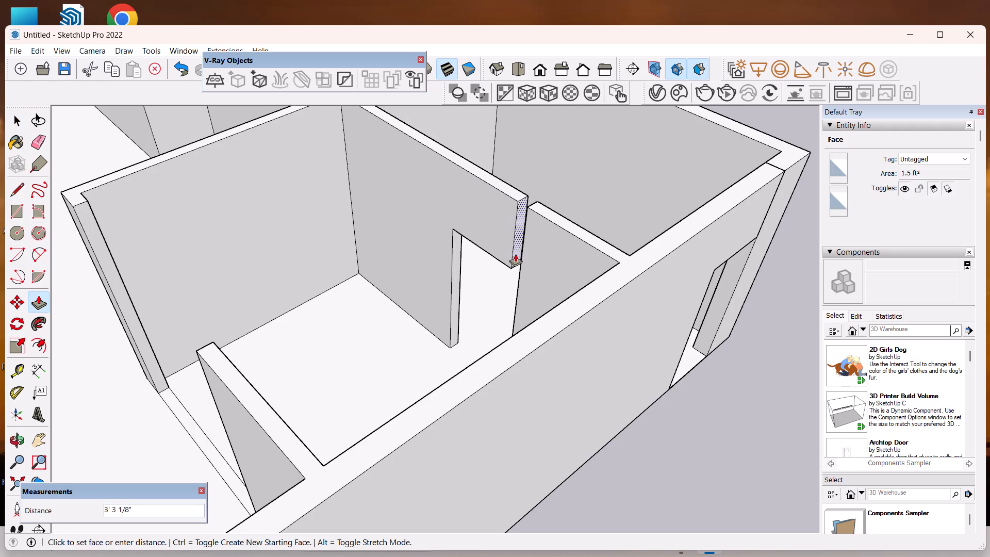
{"action": "left_click_drag", "start_coordinate": [515, 254], "coordinate": [519, 263]}
{"action": "scroll", "coordinate": [495, 212], "scroll_direction": "down", "scroll_amount": 3}
{"action": "key", "text": "space"}
Examine the whole floor plan from several sides, checking the remaining wall openings, and dismiss the chat notification.
{"action": "scroll", "coordinate": [492, 232], "scroll_direction": "down", "scroll_amount": 8}
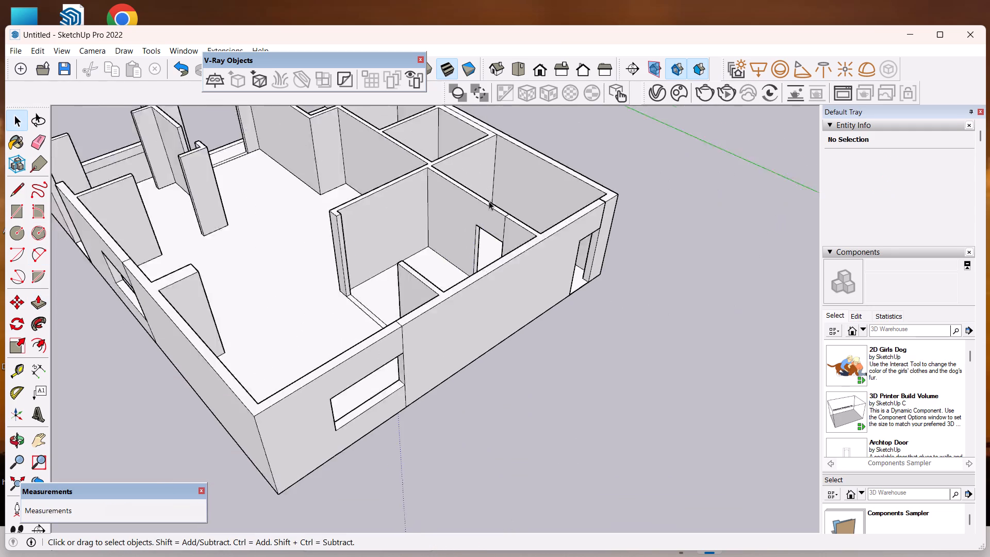
{"action": "scroll", "coordinate": [489, 201], "scroll_direction": "down", "scroll_amount": 3}
{"action": "scroll", "coordinate": [421, 257], "scroll_direction": "down", "scroll_amount": 1}
{"action": "scroll", "coordinate": [225, 174], "scroll_direction": "up", "scroll_amount": 6}
{"action": "middle_click_drag", "start_coordinate": [331, 268], "coordinate": [327, 276]}
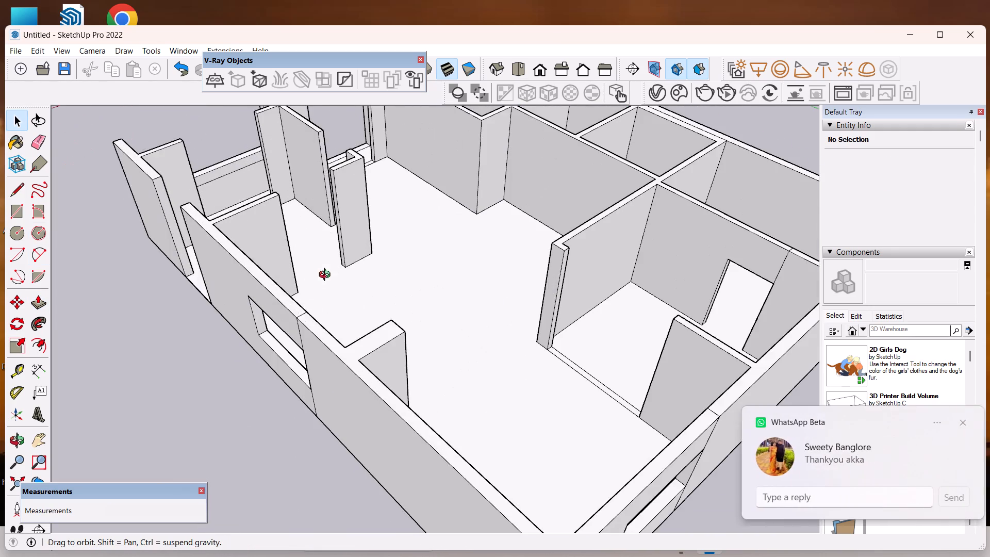
{"action": "middle_click_drag", "start_coordinate": [327, 276], "coordinate": [216, 272]}
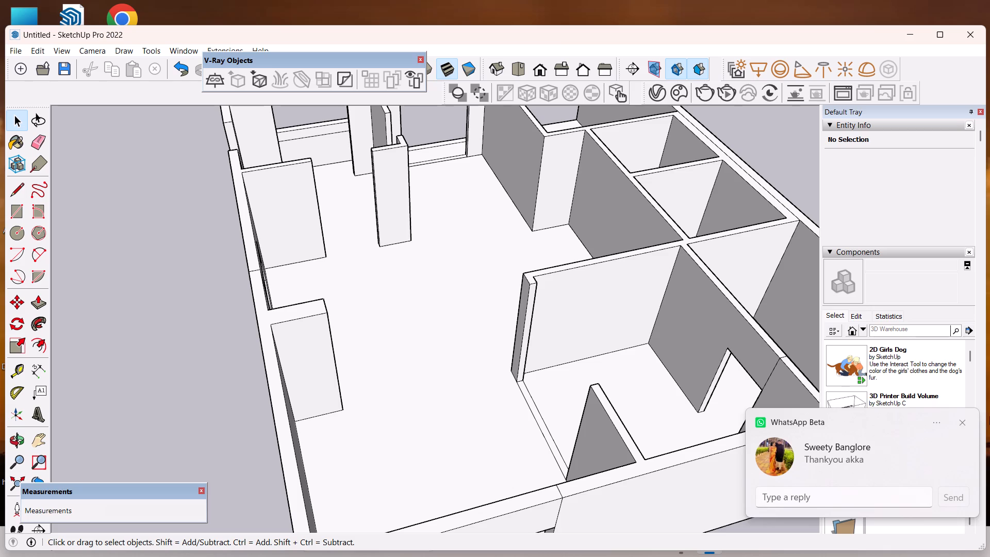
{"action": "left_click", "coordinate": [964, 416]}
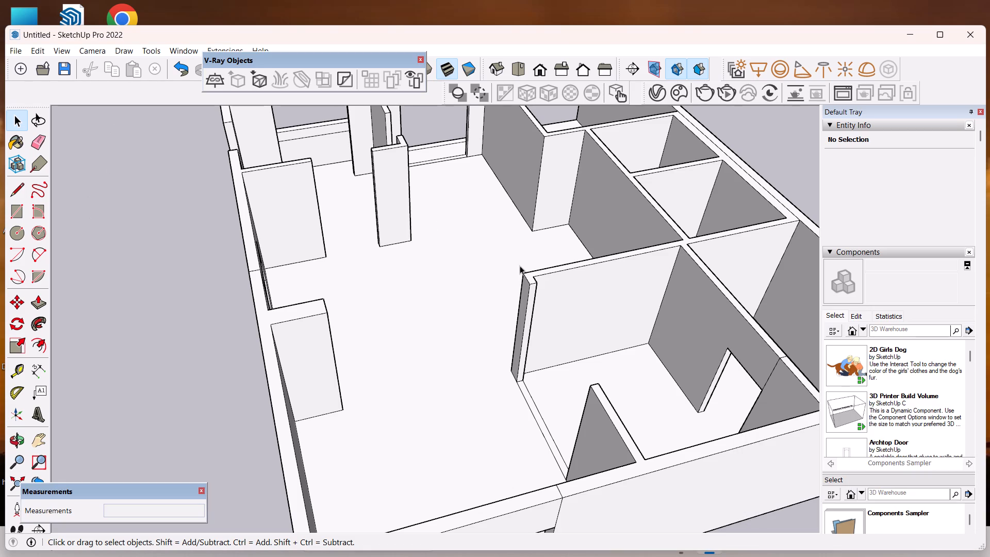
{"action": "scroll", "coordinate": [453, 281], "scroll_direction": "down", "scroll_amount": 9}
{"action": "middle_click_drag", "start_coordinate": [470, 251], "coordinate": [884, 176]}
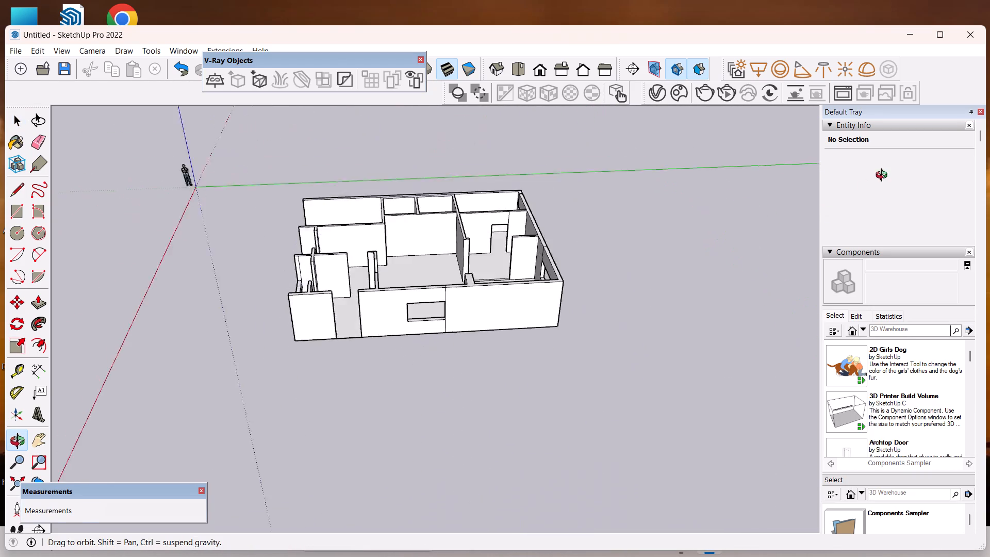
{"action": "middle_click_drag", "start_coordinate": [884, 176], "coordinate": [890, 169]}
{"action": "scroll", "coordinate": [443, 317], "scroll_direction": "up", "scroll_amount": 1}
{"action": "middle_click_drag", "start_coordinate": [439, 329], "coordinate": [783, 221]}
{"action": "scroll", "coordinate": [369, 256], "scroll_direction": "up", "scroll_amount": 5}
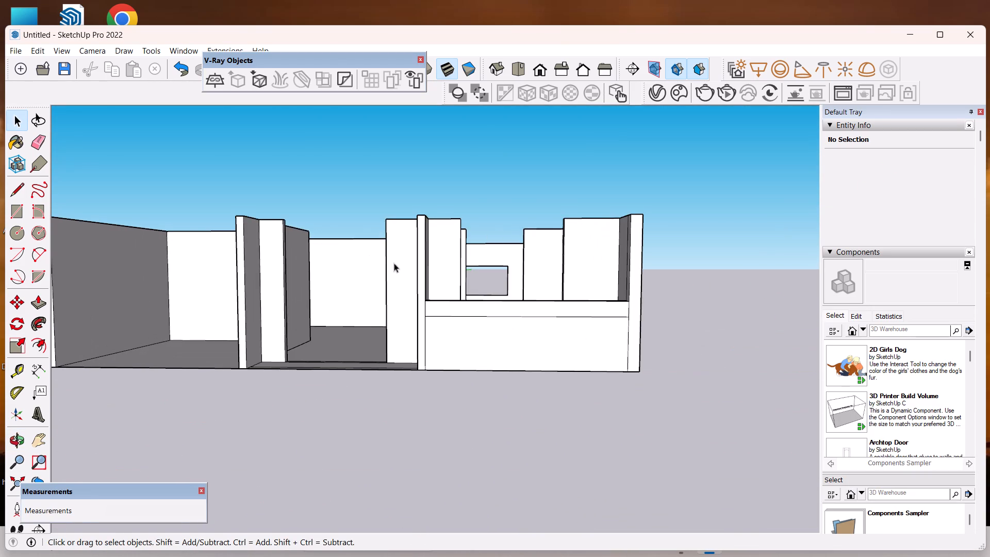
{"action": "scroll", "coordinate": [626, 209], "scroll_direction": "down", "scroll_amount": 2}
{"action": "scroll", "coordinate": [629, 236], "scroll_direction": "up", "scroll_amount": 1}
Draw a line across the end face of the short cross wall behind the low front wall, 2' below its top.
{"action": "middle_click_drag", "start_coordinate": [629, 248], "coordinate": [611, 350]}
{"action": "scroll", "coordinate": [591, 335], "scroll_direction": "up", "scroll_amount": 6}
{"action": "middle_click_drag", "start_coordinate": [550, 316], "coordinate": [487, 336]}
{"action": "scroll", "coordinate": [534, 330], "scroll_direction": "up", "scroll_amount": 1}
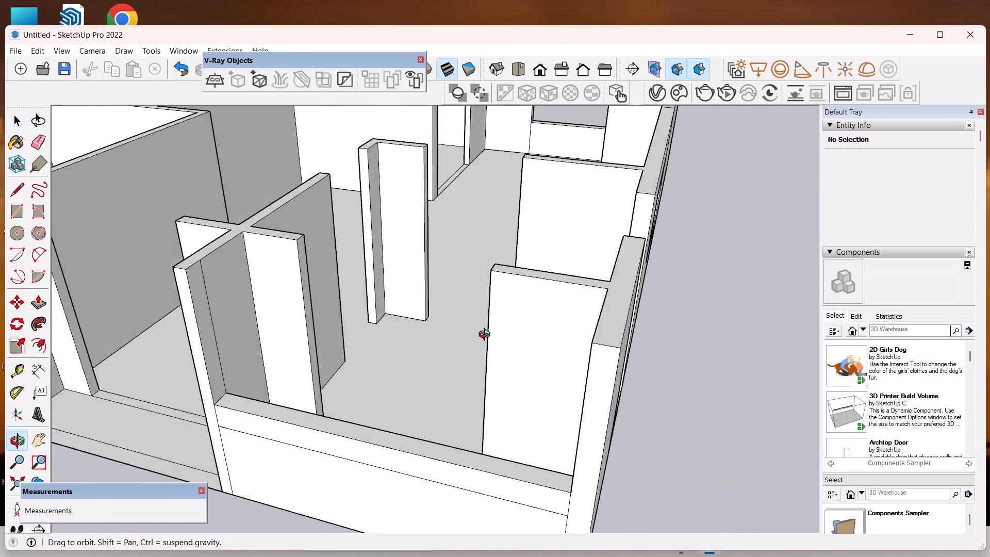
{"action": "middle_click_drag", "start_coordinate": [487, 336], "coordinate": [478, 323]}
{"action": "left_click", "coordinate": [18, 190]}
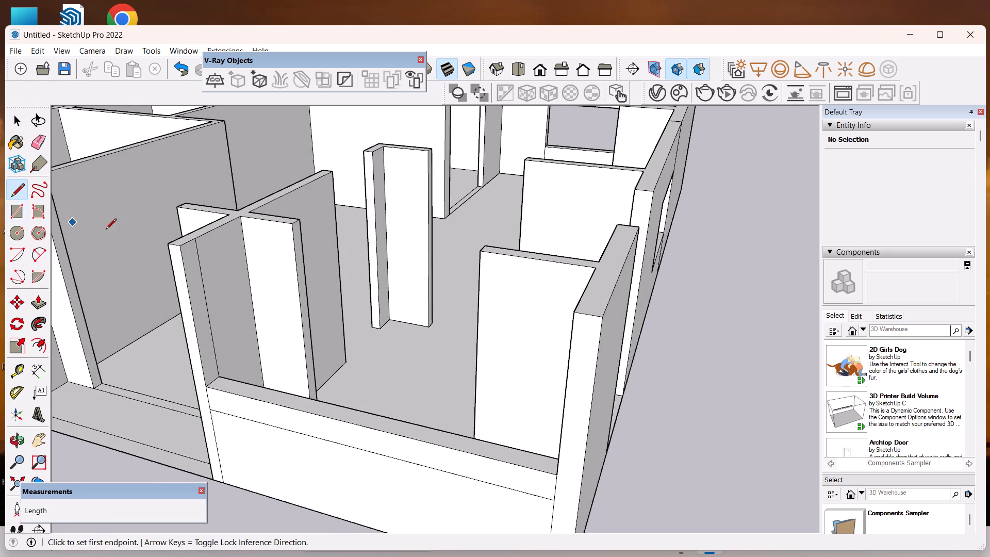
{"action": "scroll", "coordinate": [340, 296], "scroll_direction": "up", "scroll_amount": 5}
{"action": "left_click", "coordinate": [230, 136]}
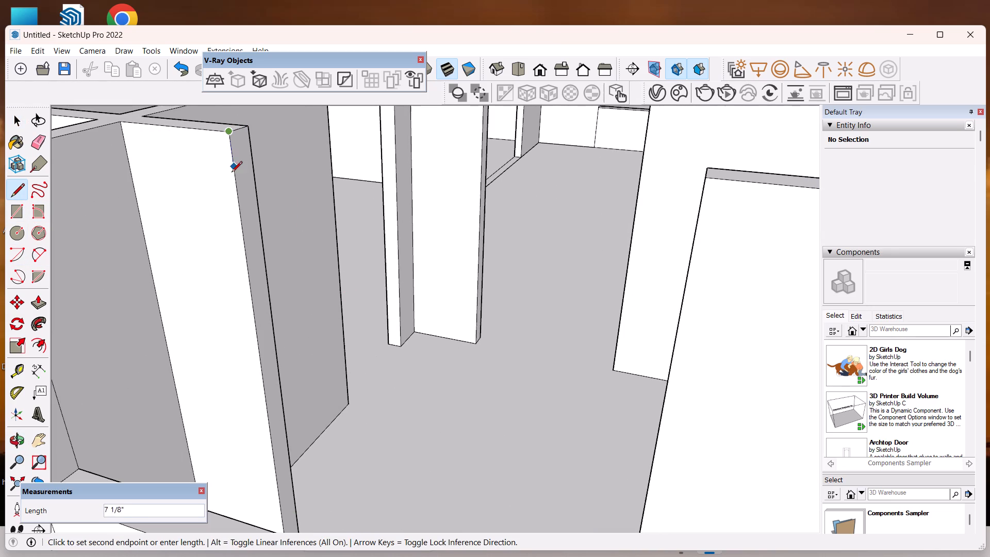
{"action": "type", "text": "2'"}
{"action": "key", "text": "Return"}
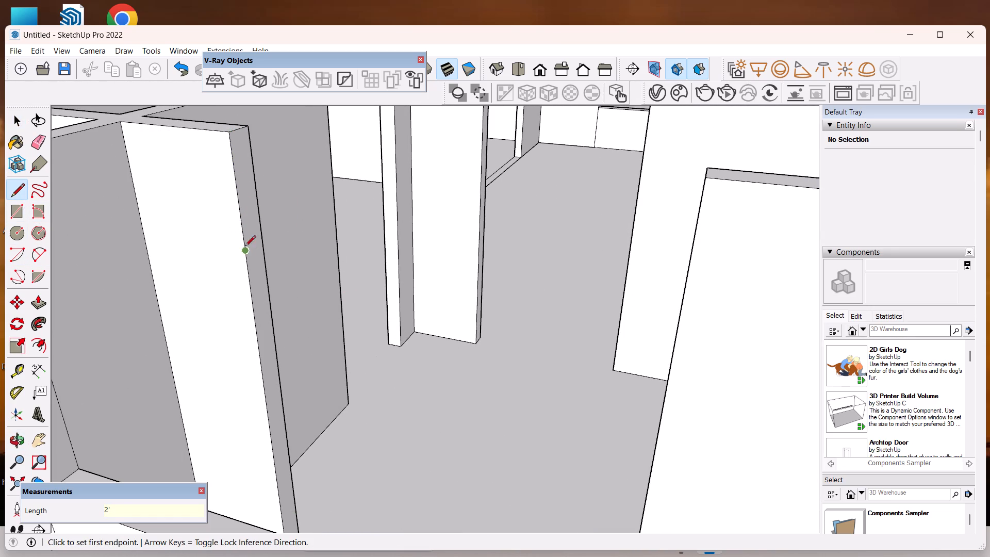
{"action": "left_click_drag", "start_coordinate": [246, 251], "coordinate": [244, 245]}
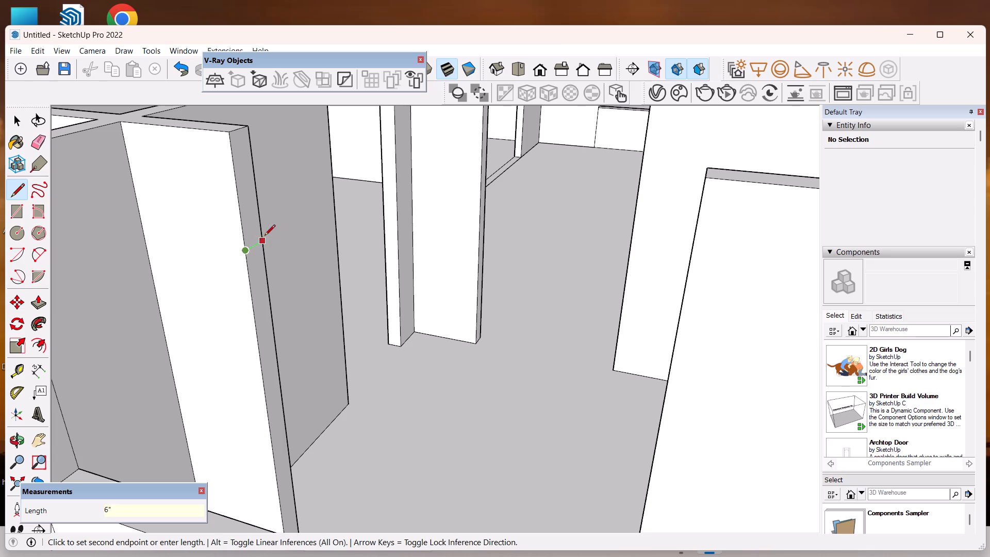
{"action": "left_click_drag", "start_coordinate": [265, 236], "coordinate": [260, 231]}
Extend the upper 2' of the short cross wall's end face across the opening to the facing wall as a header.
{"action": "left_click", "coordinate": [40, 294]}
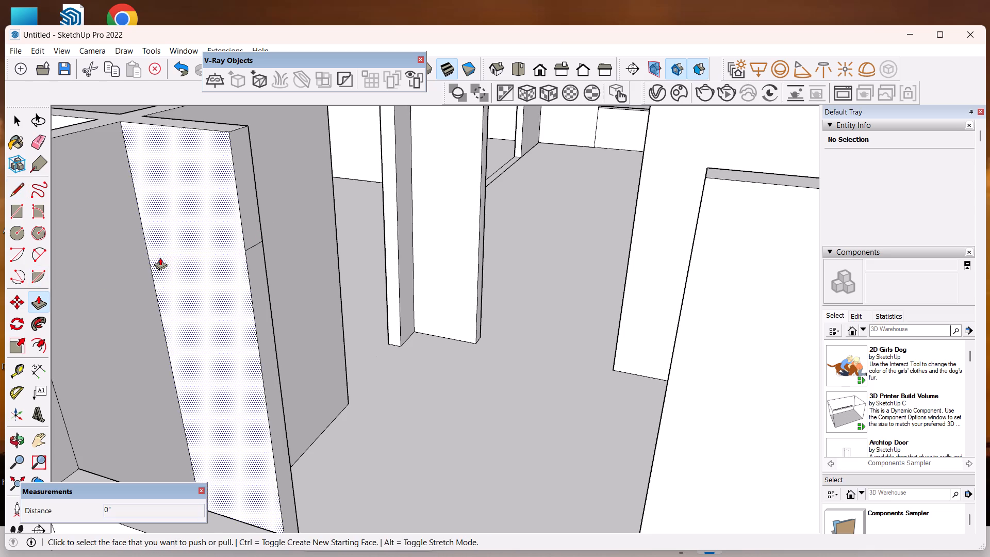
{"action": "left_click", "coordinate": [254, 221]}
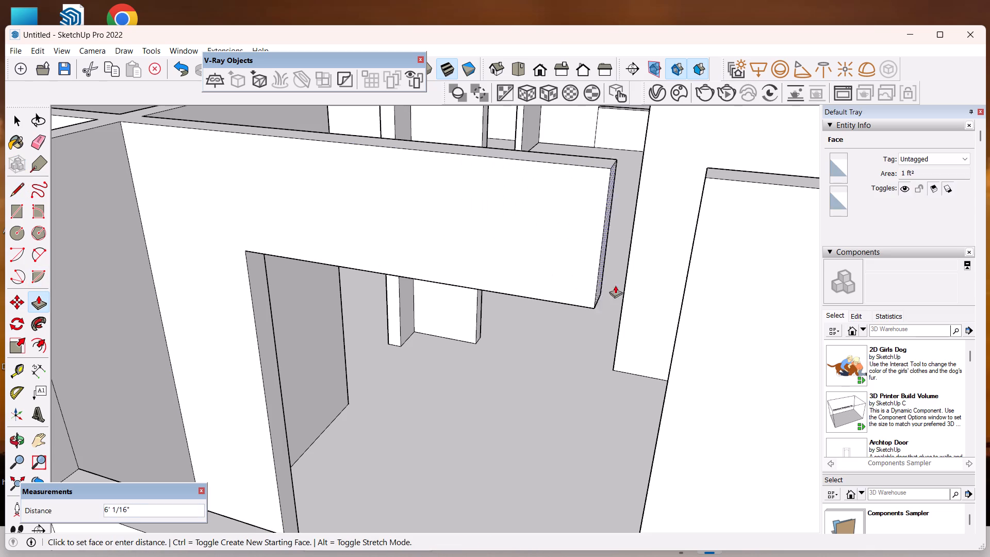
{"action": "left_click", "coordinate": [679, 306]}
{"action": "key", "text": "space"}
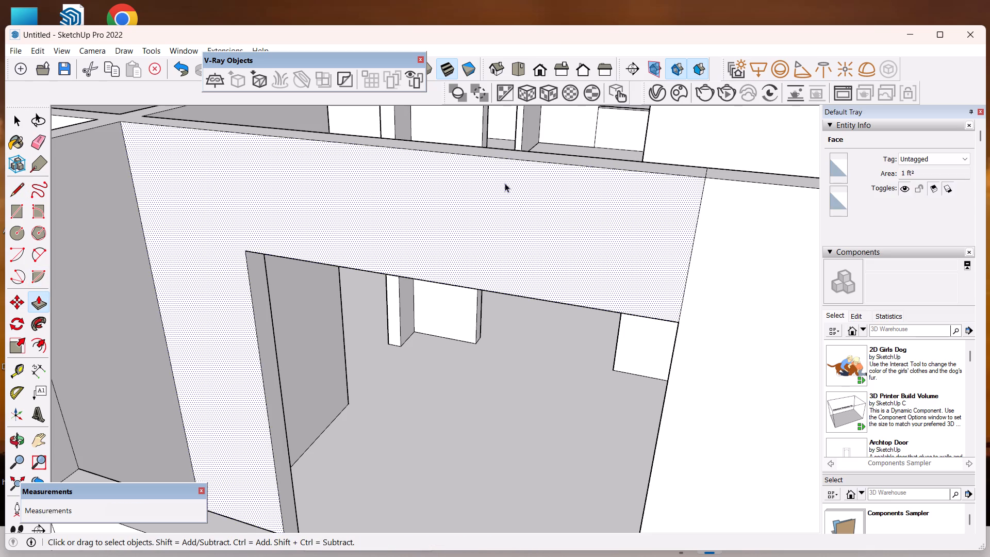
Draw a line across the end face of the partition facing the L-shaped pillar, 3' below the wall top.
{"action": "scroll", "coordinate": [488, 177], "scroll_direction": "down", "scroll_amount": 8}
{"action": "scroll", "coordinate": [497, 240], "scroll_direction": "down", "scroll_amount": 2}
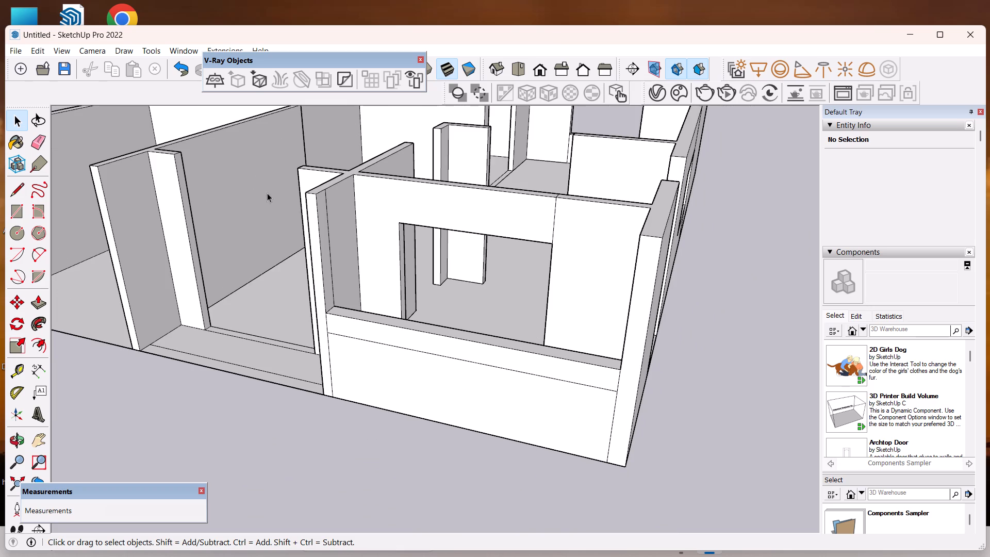
{"action": "scroll", "coordinate": [509, 338], "scroll_direction": "down", "scroll_amount": 4}
{"action": "middle_click_drag", "start_coordinate": [504, 338], "coordinate": [572, 423]}
{"action": "scroll", "coordinate": [556, 347], "scroll_direction": "down", "scroll_amount": 6}
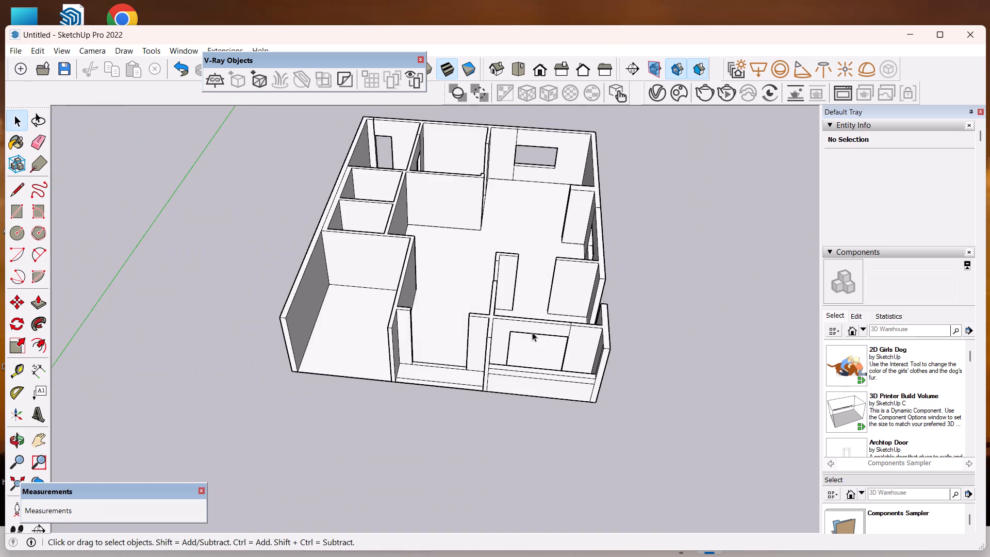
{"action": "scroll", "coordinate": [546, 293], "scroll_direction": "up", "scroll_amount": 4}
{"action": "middle_click_drag", "start_coordinate": [549, 297], "coordinate": [338, 309]}
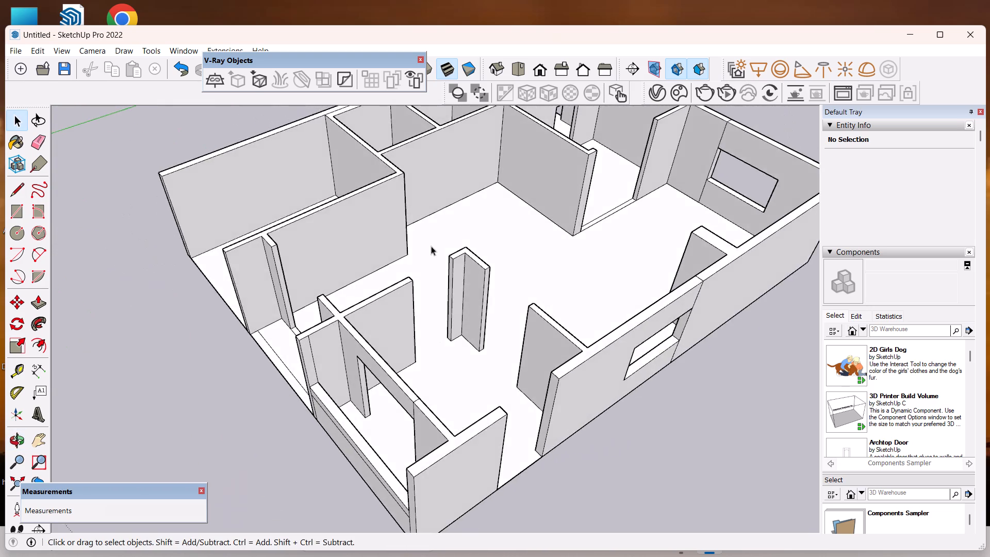
{"action": "scroll", "coordinate": [431, 246], "scroll_direction": "up", "scroll_amount": 6}
{"action": "middle_click_drag", "start_coordinate": [562, 314], "coordinate": [460, 330]}
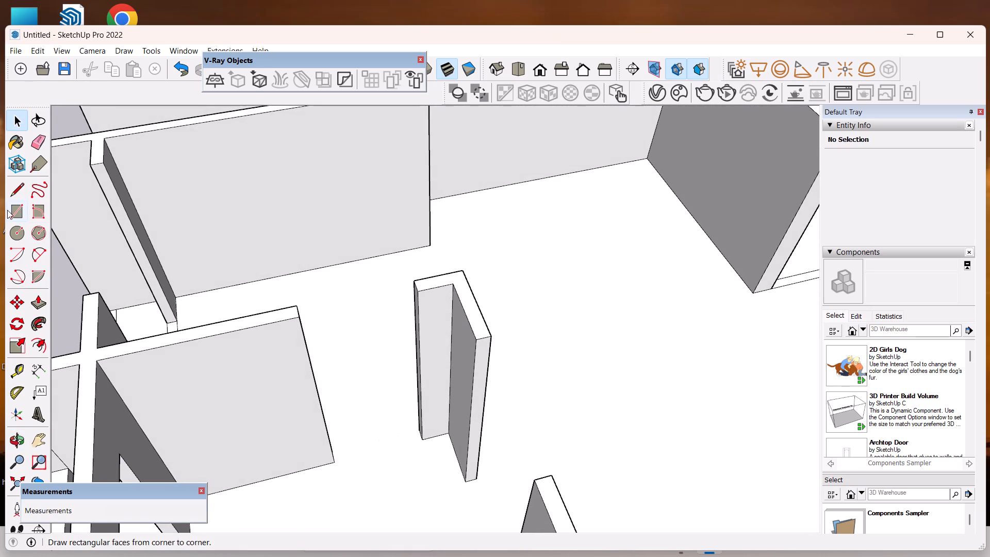
{"action": "left_click", "coordinate": [20, 187]}
{"action": "middle_click_drag", "start_coordinate": [408, 464], "coordinate": [281, 423]}
{"action": "scroll", "coordinate": [320, 437], "scroll_direction": "up", "scroll_amount": 1}
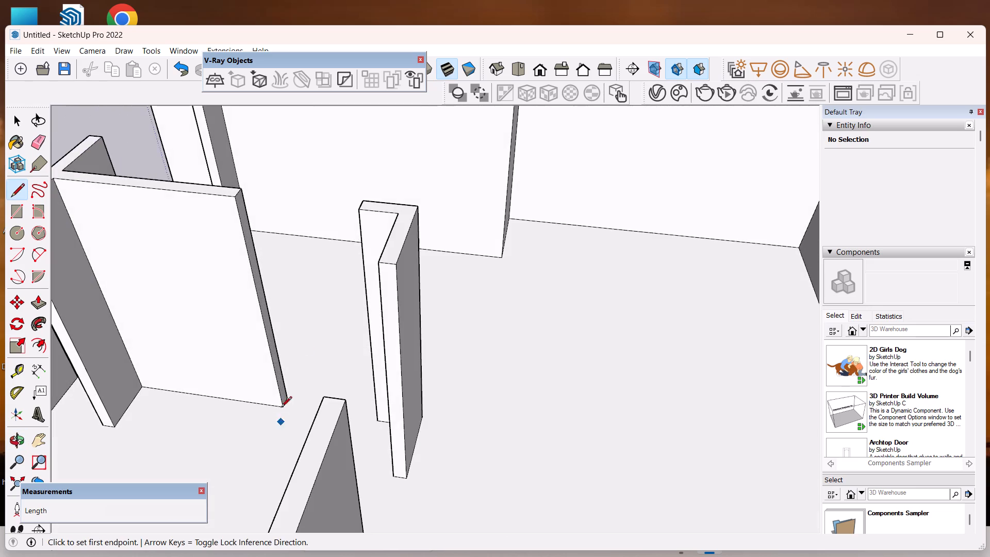
{"action": "scroll", "coordinate": [289, 220], "scroll_direction": "up", "scroll_amount": 5}
{"action": "scroll", "coordinate": [175, 221], "scroll_direction": "down", "scroll_amount": 3}
{"action": "left_click", "coordinate": [133, 165]}
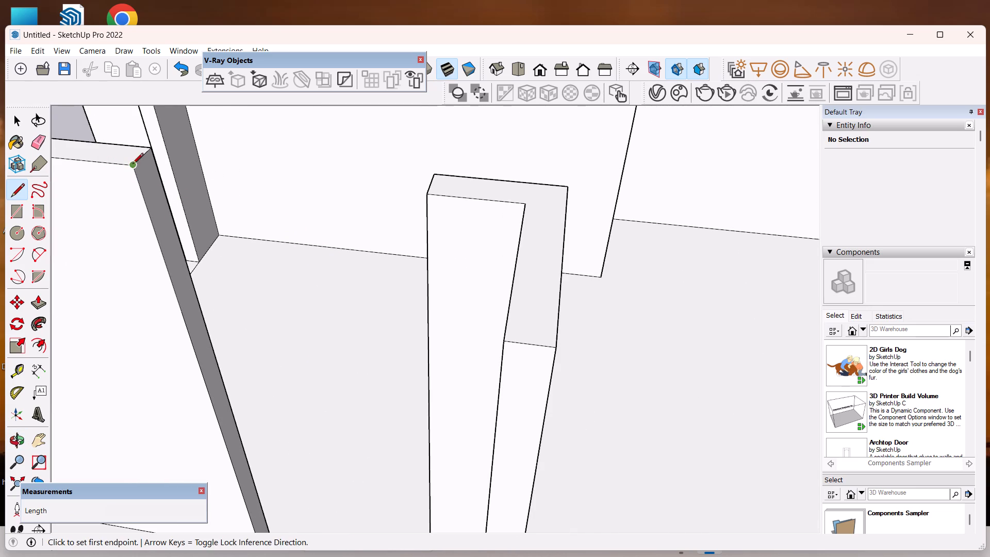
{"action": "type", "text": "3'"}
{"action": "key", "text": "Return"}
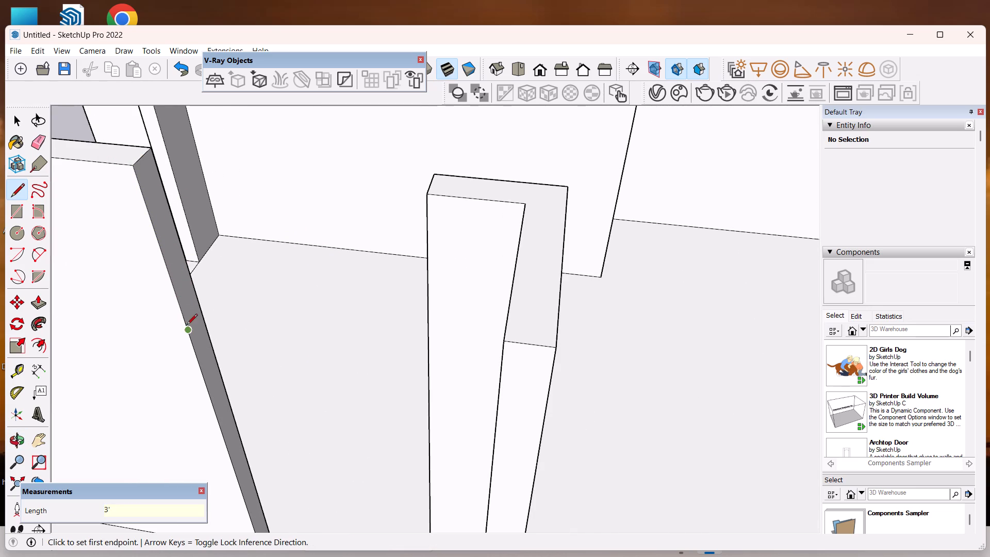
{"action": "left_click", "coordinate": [189, 332]}
{"action": "left_click", "coordinate": [195, 303]}
{"action": "key", "text": "space"}
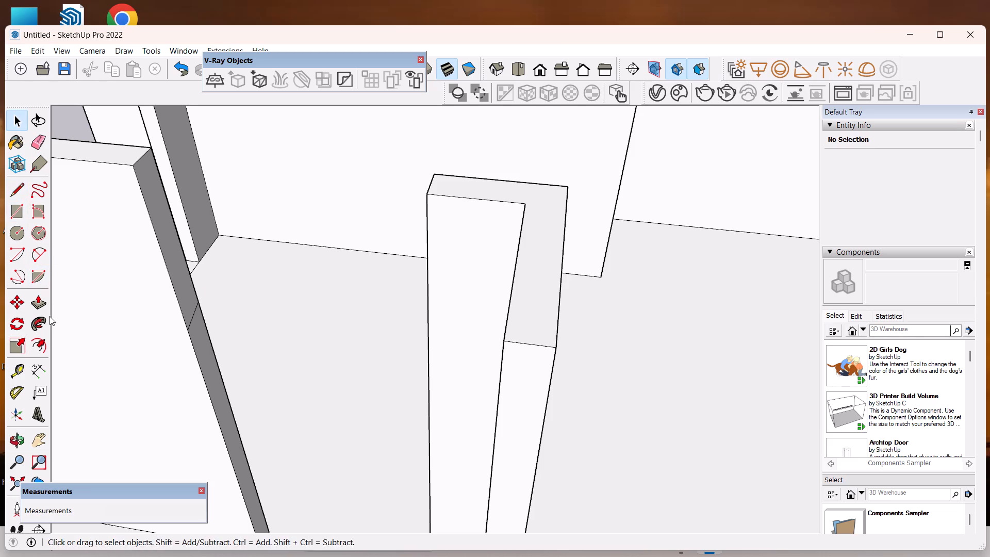
Extend the upper 3' of the partition's end face across the gap to the L-shaped pillar as a header.
{"action": "left_click", "coordinate": [40, 299]}
{"action": "left_click_drag", "start_coordinate": [184, 288], "coordinate": [423, 315]}
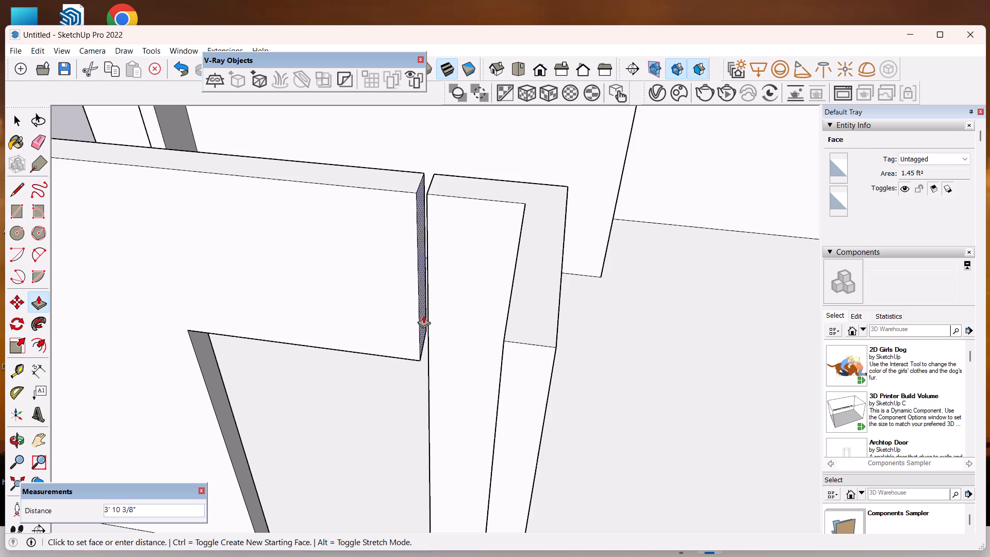
{"action": "left_click_drag", "start_coordinate": [423, 315], "coordinate": [432, 319]}
{"action": "key", "text": "space"}
Examine the floor plan for closed rooms that still need doorways, particularly the two small adjoining rooms along the back.
{"action": "scroll", "coordinate": [585, 261], "scroll_direction": "down", "scroll_amount": 6}
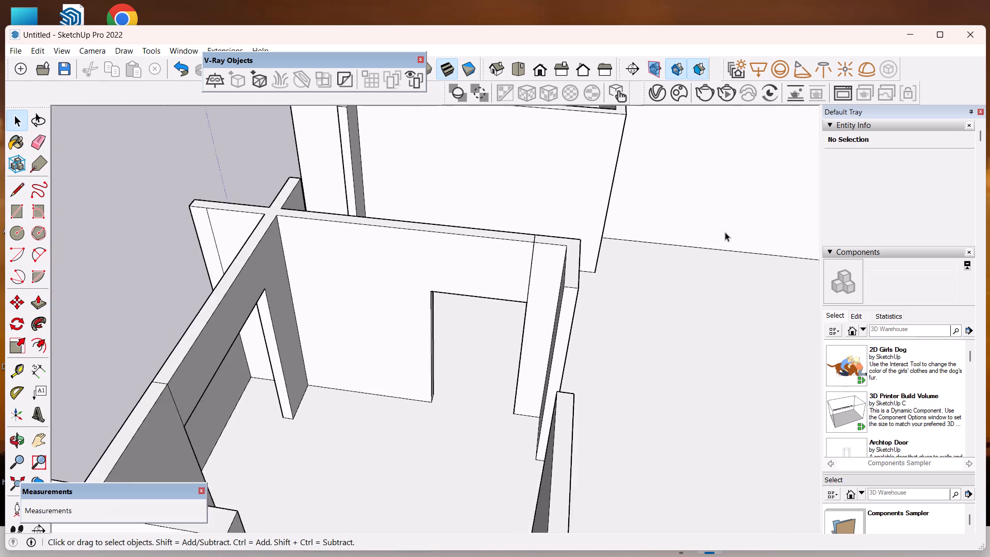
{"action": "scroll", "coordinate": [725, 232], "scroll_direction": "down", "scroll_amount": 13}
{"action": "scroll", "coordinate": [604, 264], "scroll_direction": "up", "scroll_amount": 1}
{"action": "scroll", "coordinate": [605, 268], "scroll_direction": "down", "scroll_amount": 1}
{"action": "middle_click_drag", "start_coordinate": [619, 317], "coordinate": [703, 363]}
{"action": "scroll", "coordinate": [681, 304], "scroll_direction": "up", "scroll_amount": 1}
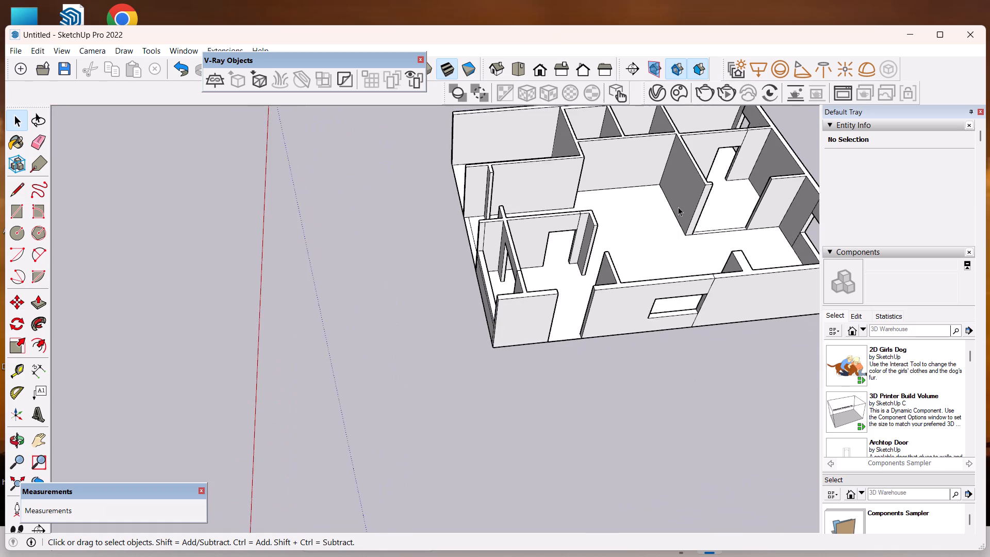
{"action": "scroll", "coordinate": [677, 206], "scroll_direction": "down", "scroll_amount": 8}
{"action": "scroll", "coordinate": [662, 151], "scroll_direction": "up", "scroll_amount": 15}
{"action": "scroll", "coordinate": [674, 159], "scroll_direction": "down", "scroll_amount": 1}
{"action": "scroll", "coordinate": [674, 159], "scroll_direction": "up", "scroll_amount": 1}
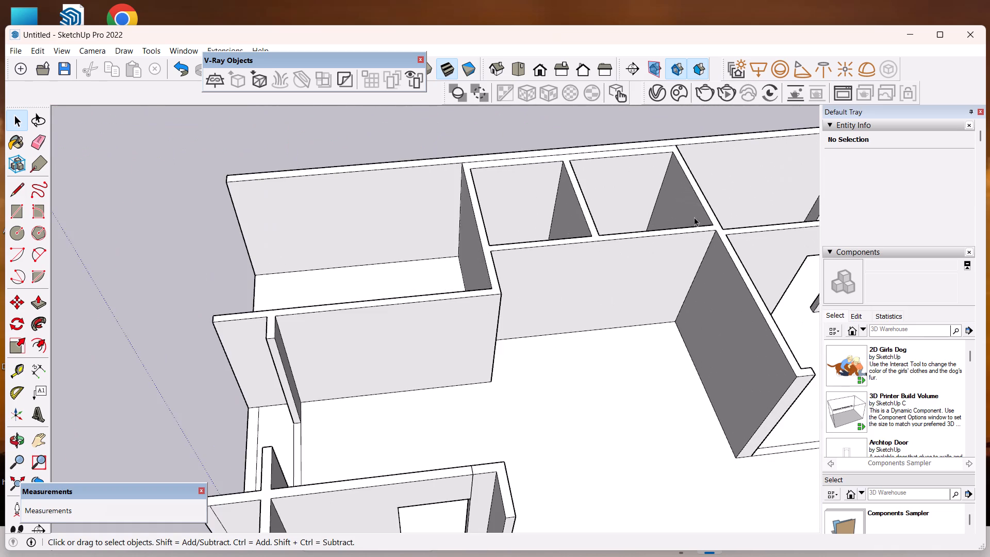
Draw a 2'6" by 7' door rectangle rising from the floor on the wall in front of the two small rooms.
{"action": "middle_click_drag", "start_coordinate": [696, 234], "coordinate": [629, 352]}
{"action": "scroll", "coordinate": [720, 345], "scroll_direction": "up", "scroll_amount": 5}
{"action": "middle_click_drag", "start_coordinate": [734, 357], "coordinate": [724, 236]}
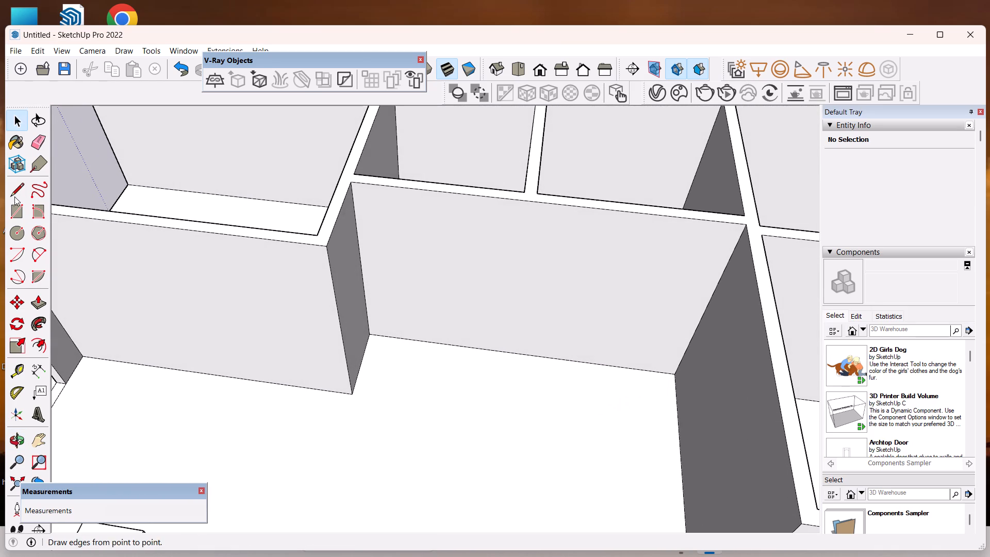
{"action": "left_click", "coordinate": [23, 214]}
{"action": "scroll", "coordinate": [478, 325], "scroll_direction": "up", "scroll_amount": 4}
{"action": "middle_click_drag", "start_coordinate": [483, 328], "coordinate": [497, 240]}
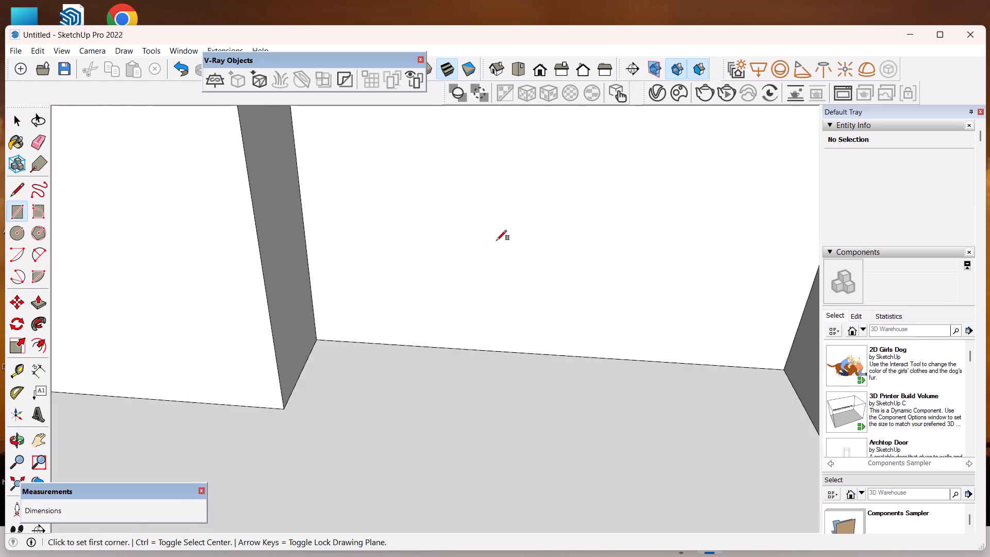
{"action": "scroll", "coordinate": [510, 325], "scroll_direction": "down", "scroll_amount": 5}
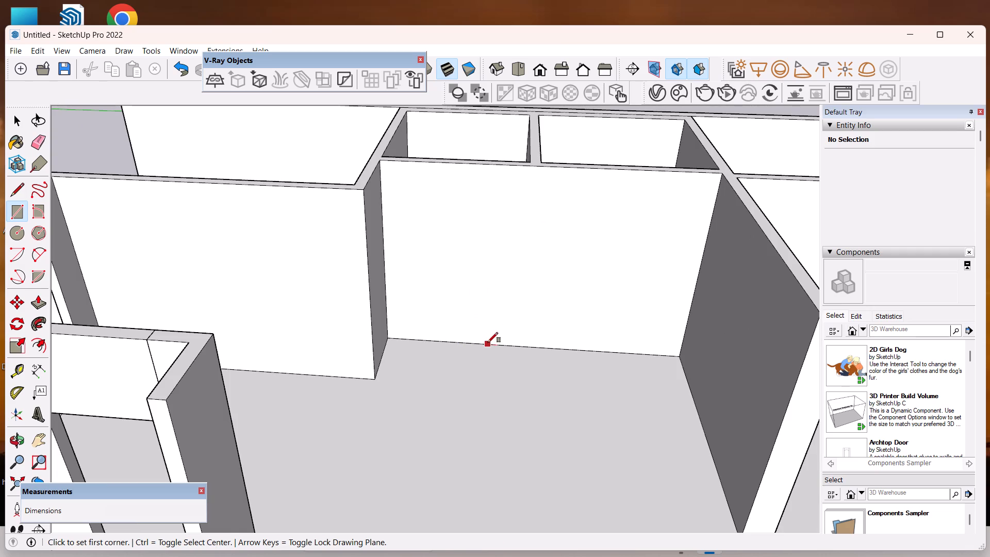
{"action": "left_click_drag", "start_coordinate": [488, 342], "coordinate": [488, 336]}
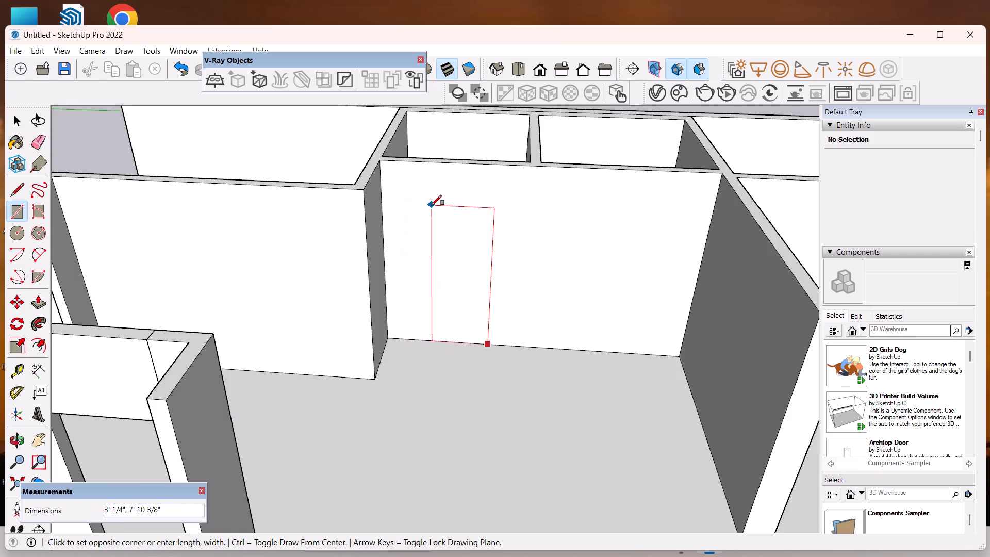
{"action": "key", "text": "2"}
{"action": "key", "text": "apostrophe"}
{"action": "key", "text": "6"}
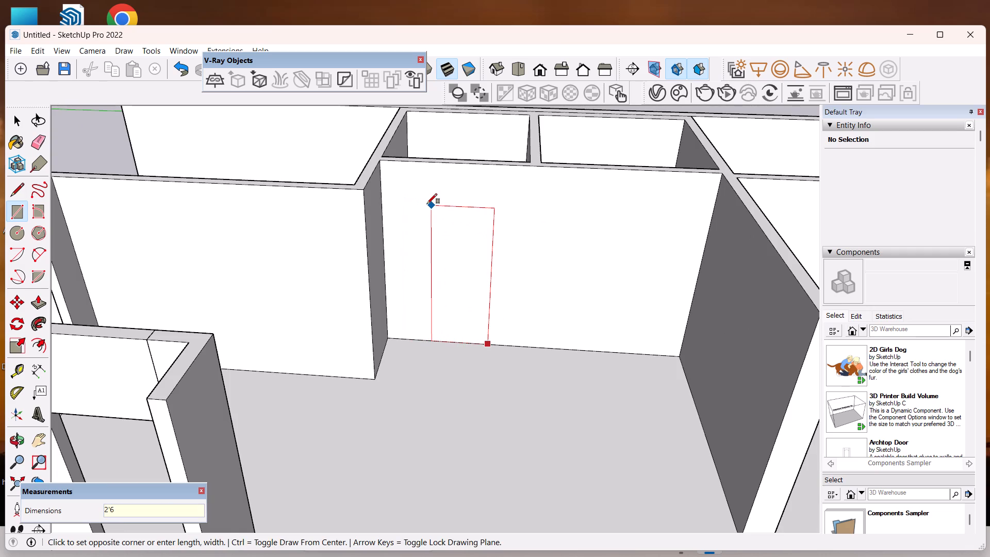
{"action": "key", "text": "shift+quotedbl"}
{"action": "key", "text": "comma"}
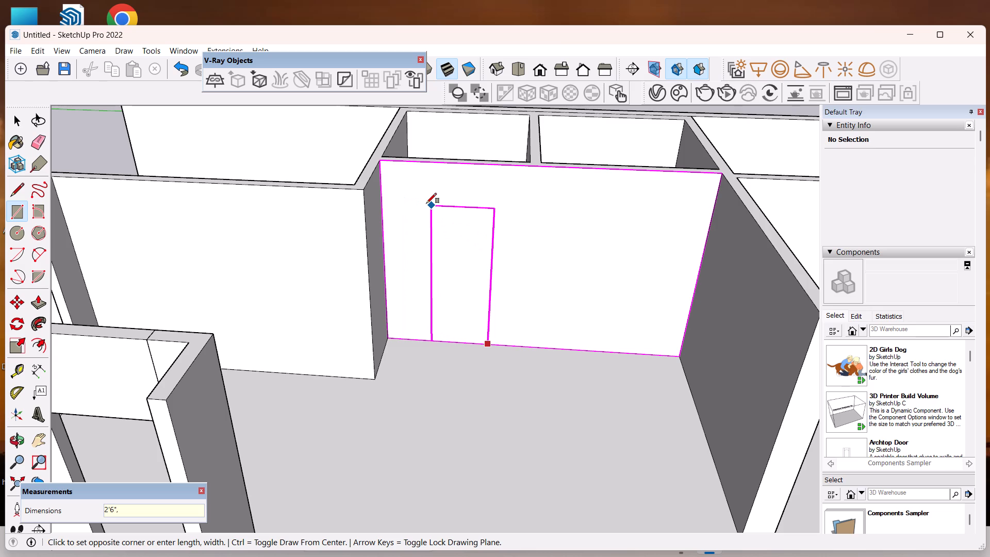
{"action": "type", "text": "7'"}
{"action": "key", "text": "Return"}
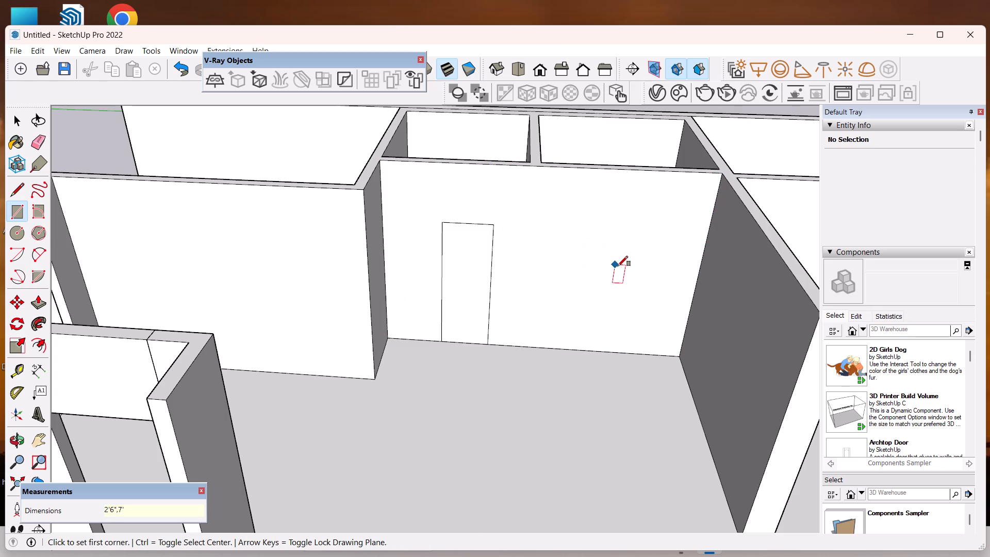
Copy the door rectangle along the same wall to serve the second small room, near the dark side wall.
{"action": "key", "text": "space"}
{"action": "double_click", "coordinate": [473, 280]}
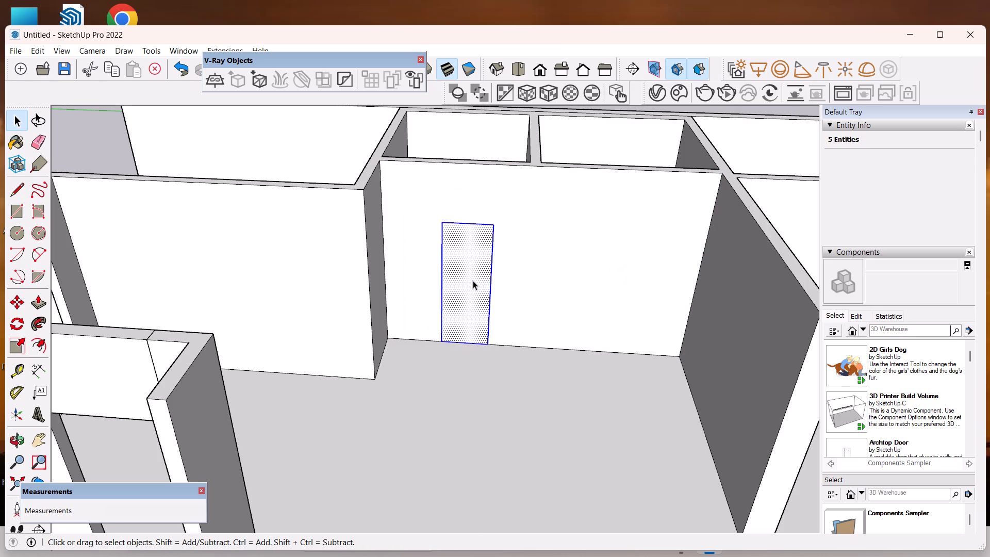
{"action": "key", "text": "m"}
{"action": "key", "text": "Return"}
{"action": "left_click_drag", "start_coordinate": [473, 281], "coordinate": [614, 283]}
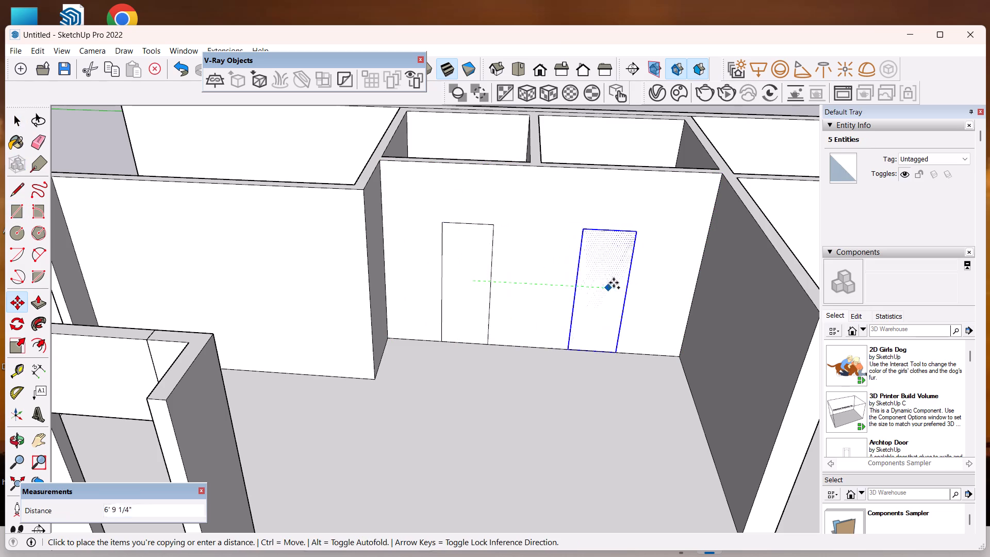
{"action": "left_click_drag", "start_coordinate": [614, 283], "coordinate": [634, 289]}
{"action": "key", "text": "space"}
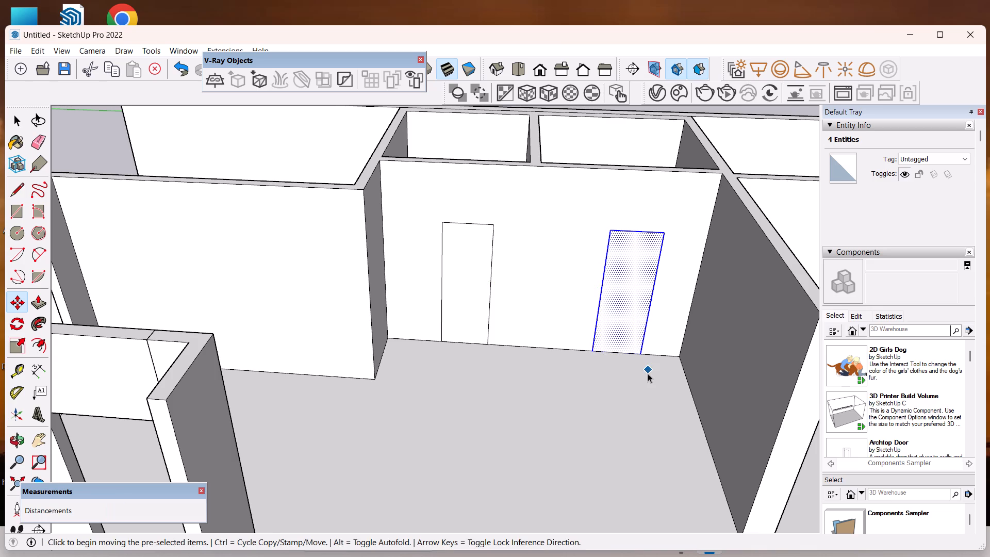
{"action": "left_click", "coordinate": [637, 397]}
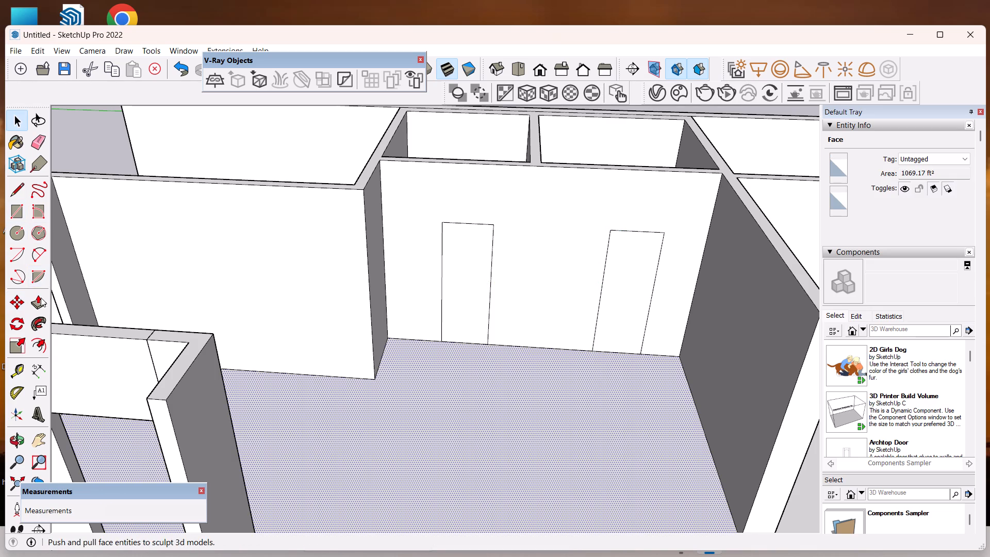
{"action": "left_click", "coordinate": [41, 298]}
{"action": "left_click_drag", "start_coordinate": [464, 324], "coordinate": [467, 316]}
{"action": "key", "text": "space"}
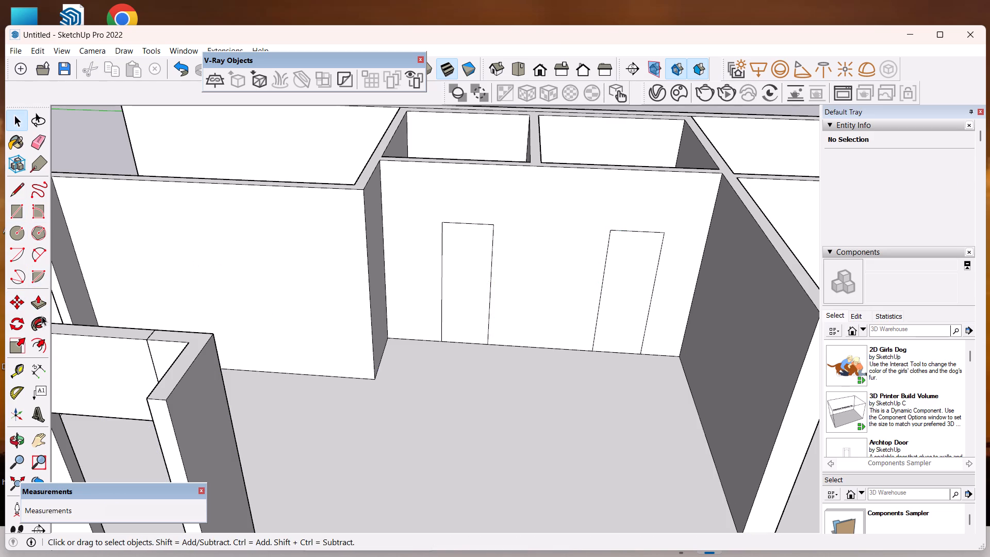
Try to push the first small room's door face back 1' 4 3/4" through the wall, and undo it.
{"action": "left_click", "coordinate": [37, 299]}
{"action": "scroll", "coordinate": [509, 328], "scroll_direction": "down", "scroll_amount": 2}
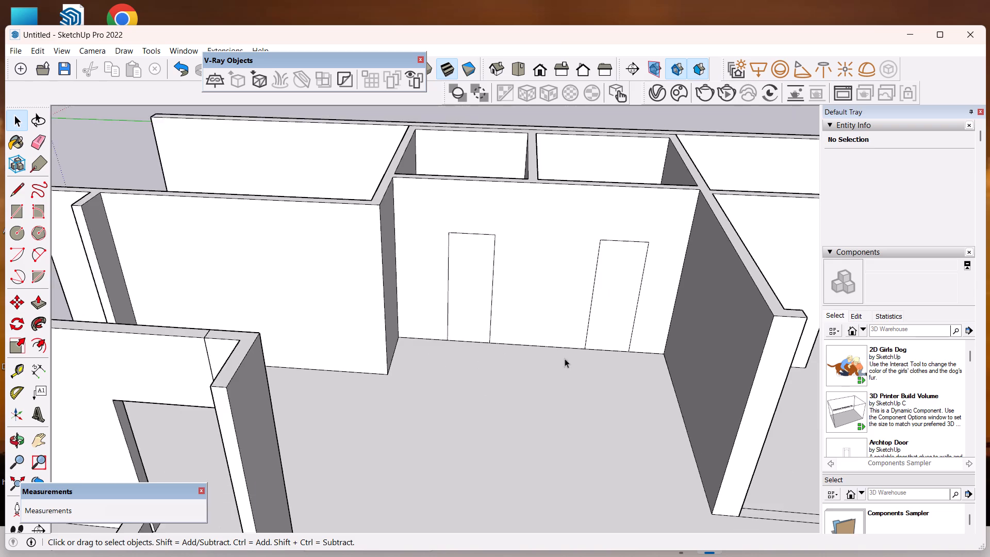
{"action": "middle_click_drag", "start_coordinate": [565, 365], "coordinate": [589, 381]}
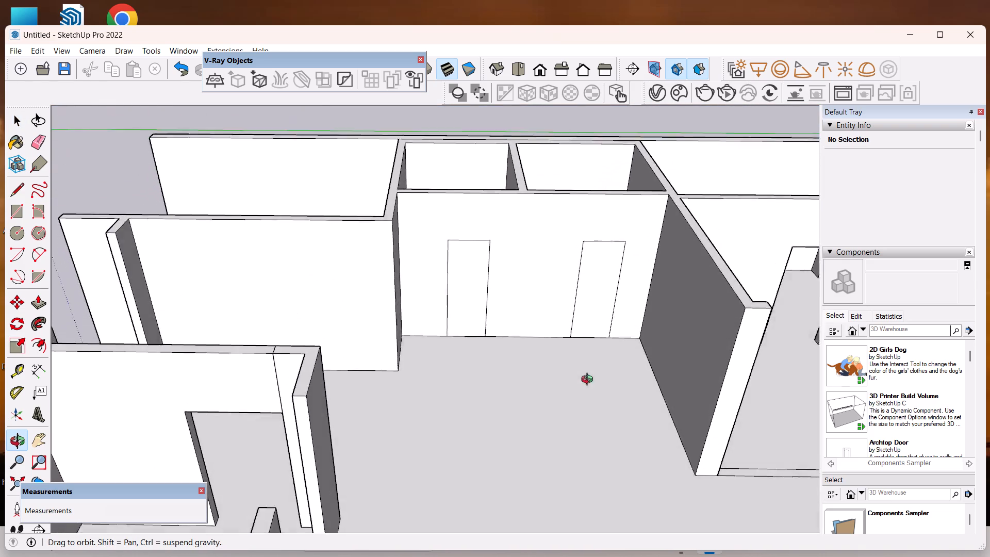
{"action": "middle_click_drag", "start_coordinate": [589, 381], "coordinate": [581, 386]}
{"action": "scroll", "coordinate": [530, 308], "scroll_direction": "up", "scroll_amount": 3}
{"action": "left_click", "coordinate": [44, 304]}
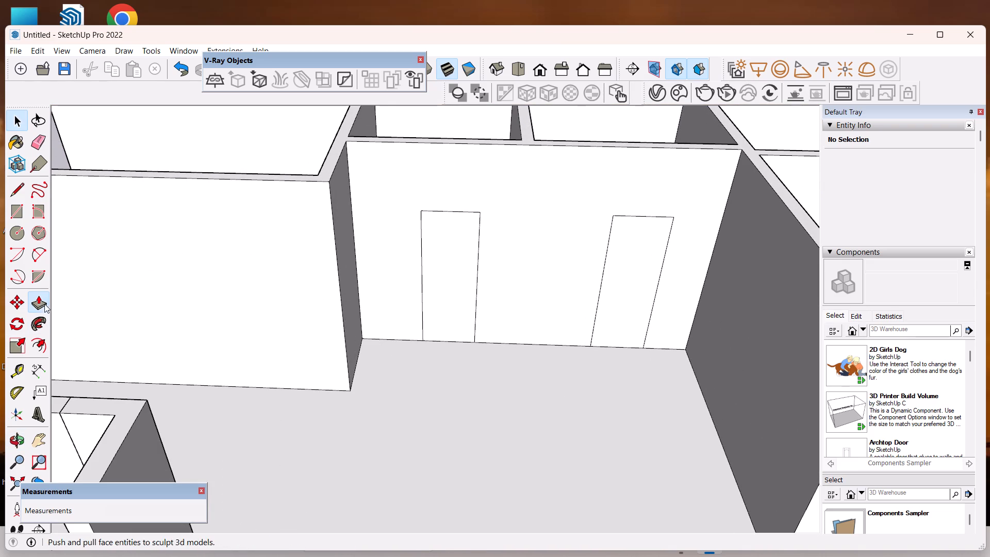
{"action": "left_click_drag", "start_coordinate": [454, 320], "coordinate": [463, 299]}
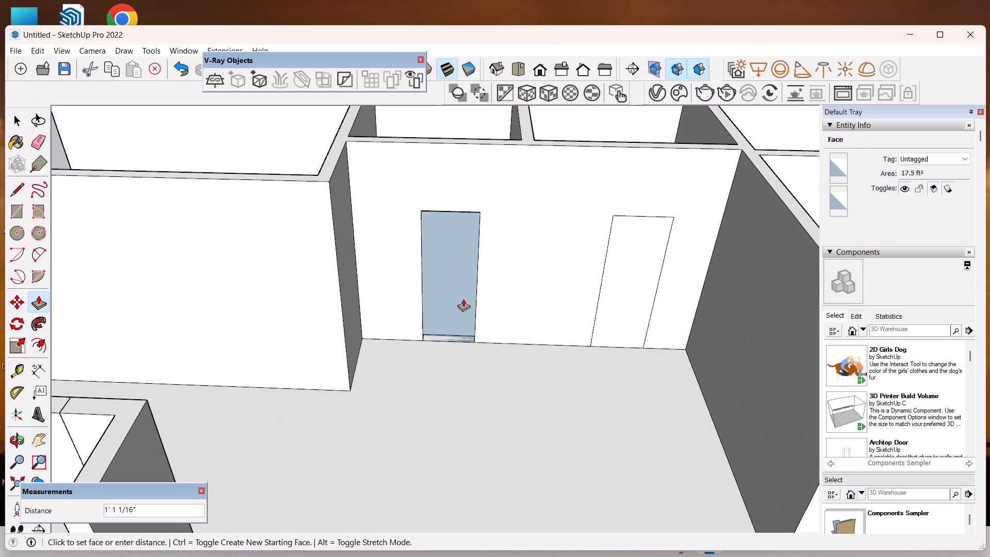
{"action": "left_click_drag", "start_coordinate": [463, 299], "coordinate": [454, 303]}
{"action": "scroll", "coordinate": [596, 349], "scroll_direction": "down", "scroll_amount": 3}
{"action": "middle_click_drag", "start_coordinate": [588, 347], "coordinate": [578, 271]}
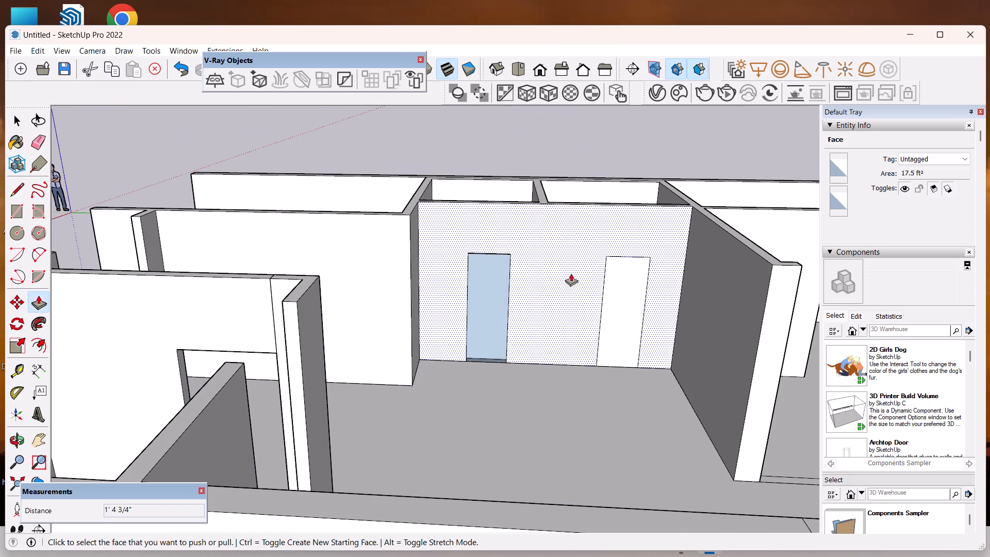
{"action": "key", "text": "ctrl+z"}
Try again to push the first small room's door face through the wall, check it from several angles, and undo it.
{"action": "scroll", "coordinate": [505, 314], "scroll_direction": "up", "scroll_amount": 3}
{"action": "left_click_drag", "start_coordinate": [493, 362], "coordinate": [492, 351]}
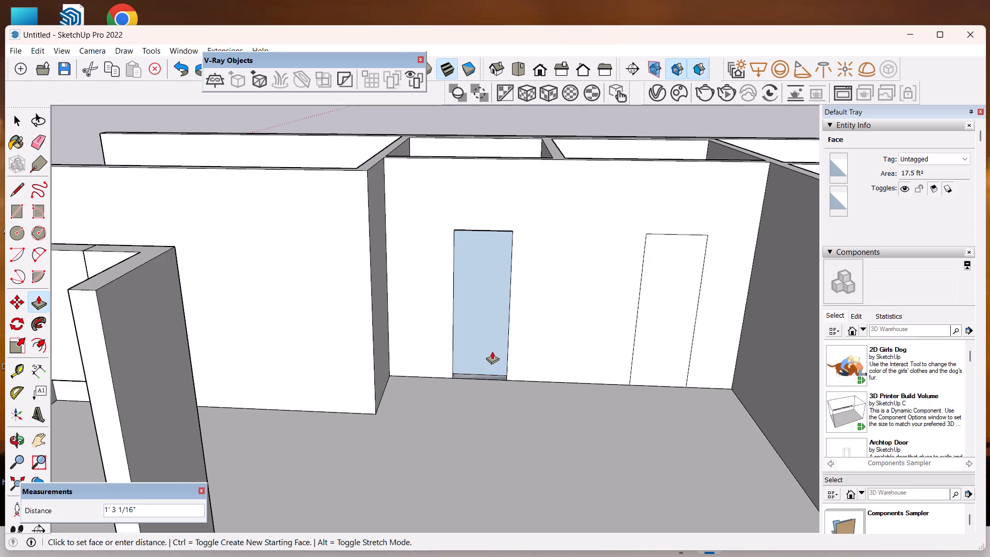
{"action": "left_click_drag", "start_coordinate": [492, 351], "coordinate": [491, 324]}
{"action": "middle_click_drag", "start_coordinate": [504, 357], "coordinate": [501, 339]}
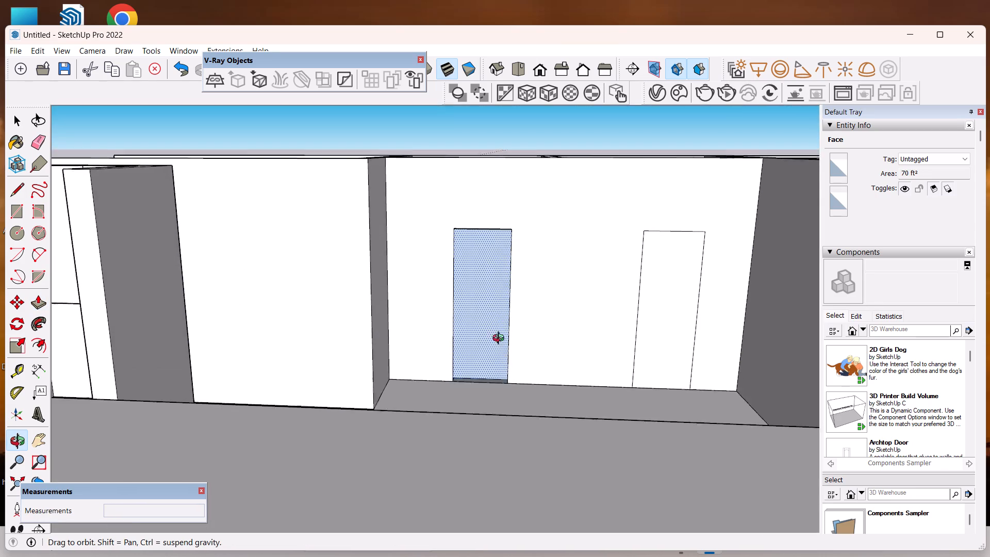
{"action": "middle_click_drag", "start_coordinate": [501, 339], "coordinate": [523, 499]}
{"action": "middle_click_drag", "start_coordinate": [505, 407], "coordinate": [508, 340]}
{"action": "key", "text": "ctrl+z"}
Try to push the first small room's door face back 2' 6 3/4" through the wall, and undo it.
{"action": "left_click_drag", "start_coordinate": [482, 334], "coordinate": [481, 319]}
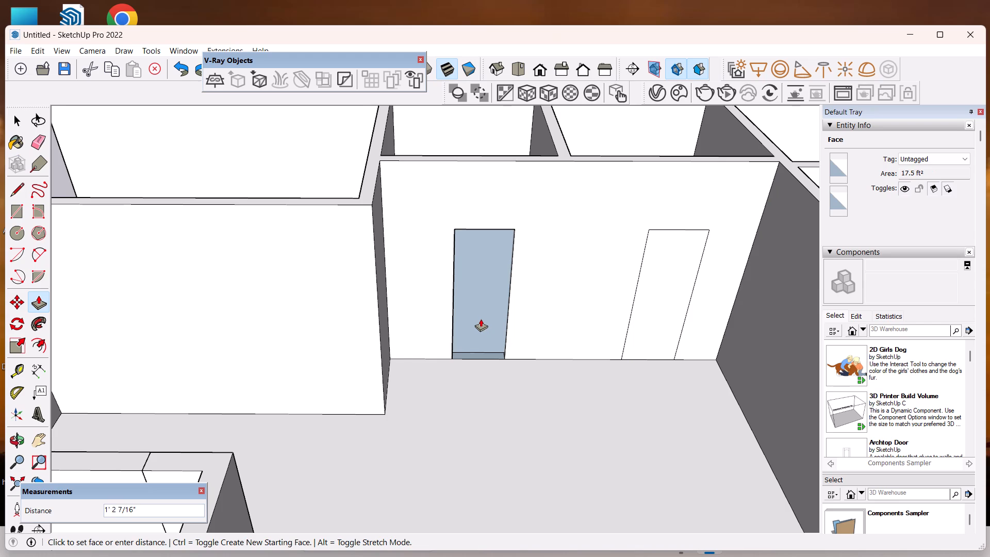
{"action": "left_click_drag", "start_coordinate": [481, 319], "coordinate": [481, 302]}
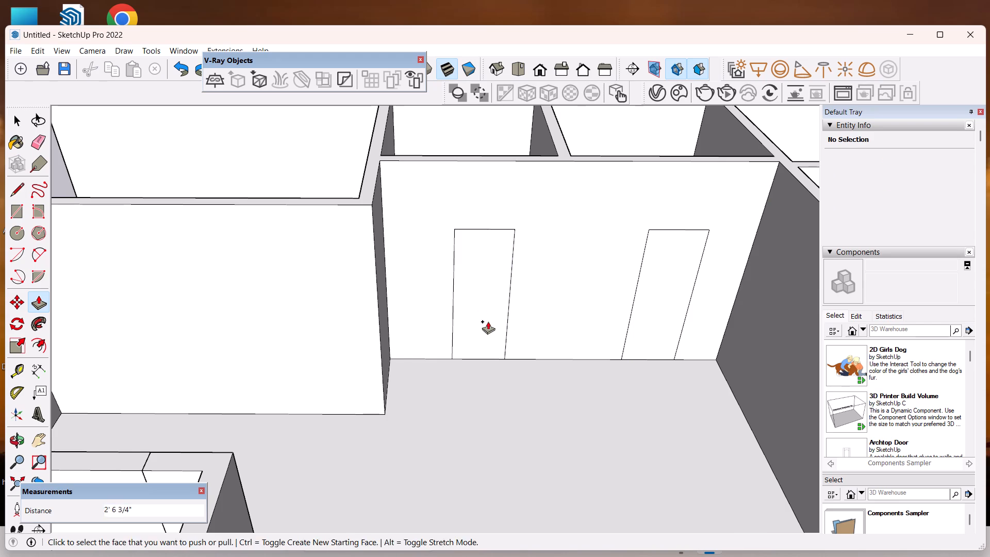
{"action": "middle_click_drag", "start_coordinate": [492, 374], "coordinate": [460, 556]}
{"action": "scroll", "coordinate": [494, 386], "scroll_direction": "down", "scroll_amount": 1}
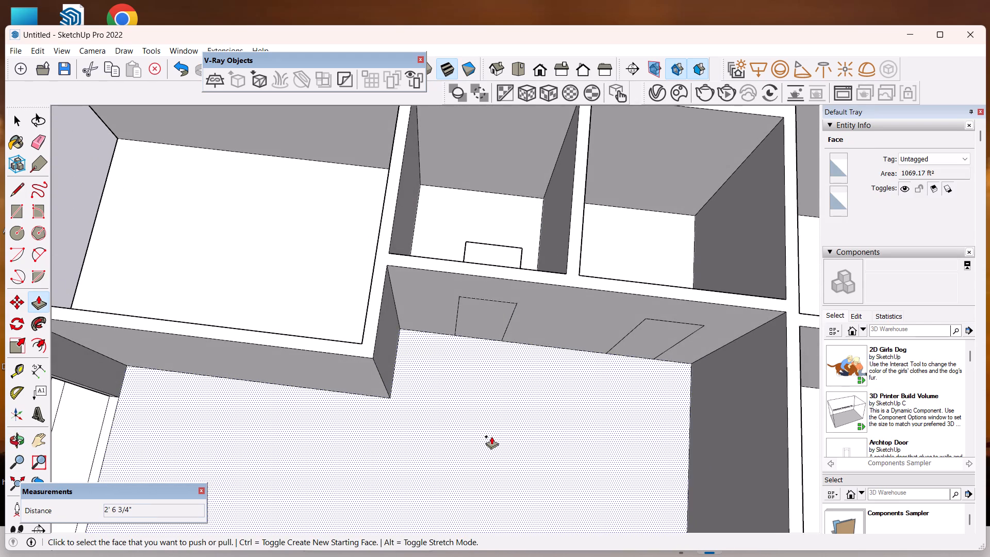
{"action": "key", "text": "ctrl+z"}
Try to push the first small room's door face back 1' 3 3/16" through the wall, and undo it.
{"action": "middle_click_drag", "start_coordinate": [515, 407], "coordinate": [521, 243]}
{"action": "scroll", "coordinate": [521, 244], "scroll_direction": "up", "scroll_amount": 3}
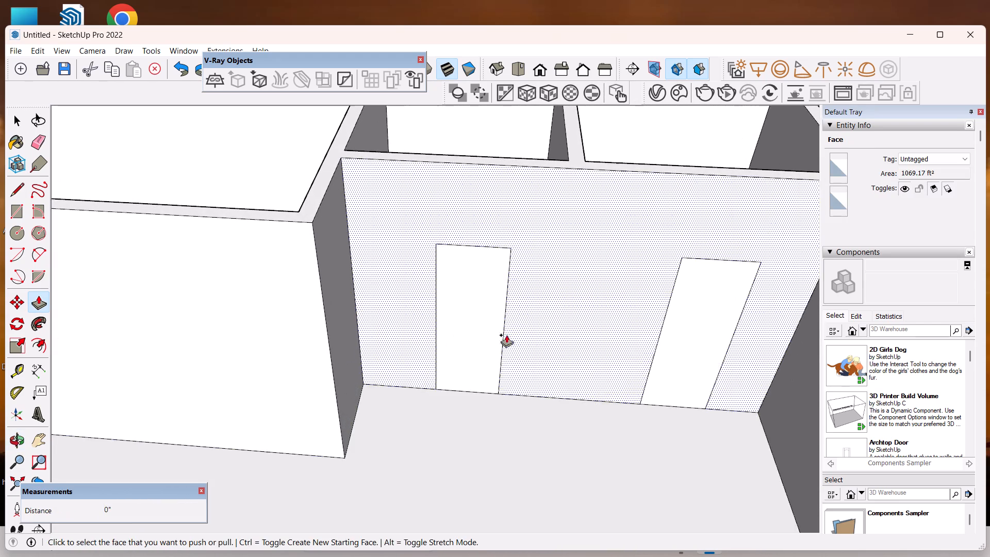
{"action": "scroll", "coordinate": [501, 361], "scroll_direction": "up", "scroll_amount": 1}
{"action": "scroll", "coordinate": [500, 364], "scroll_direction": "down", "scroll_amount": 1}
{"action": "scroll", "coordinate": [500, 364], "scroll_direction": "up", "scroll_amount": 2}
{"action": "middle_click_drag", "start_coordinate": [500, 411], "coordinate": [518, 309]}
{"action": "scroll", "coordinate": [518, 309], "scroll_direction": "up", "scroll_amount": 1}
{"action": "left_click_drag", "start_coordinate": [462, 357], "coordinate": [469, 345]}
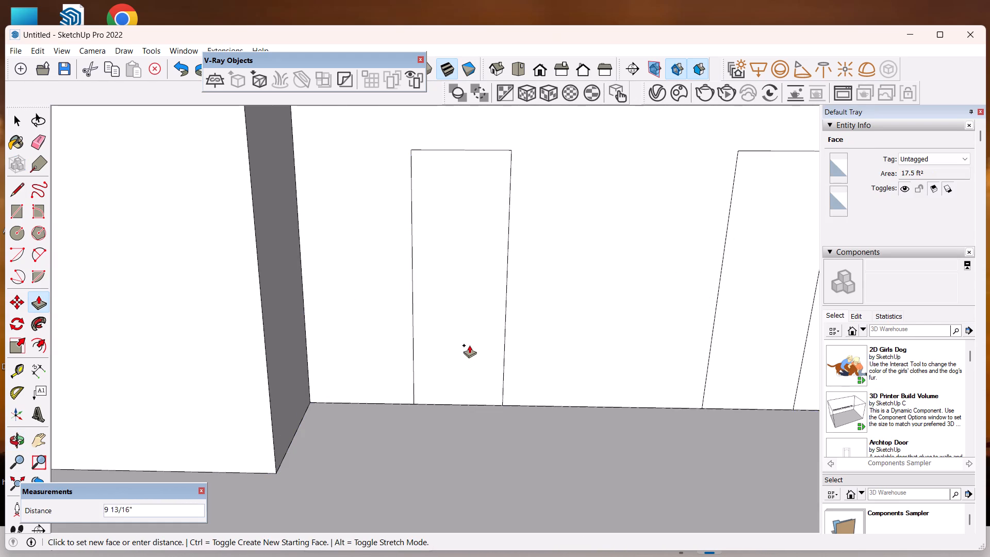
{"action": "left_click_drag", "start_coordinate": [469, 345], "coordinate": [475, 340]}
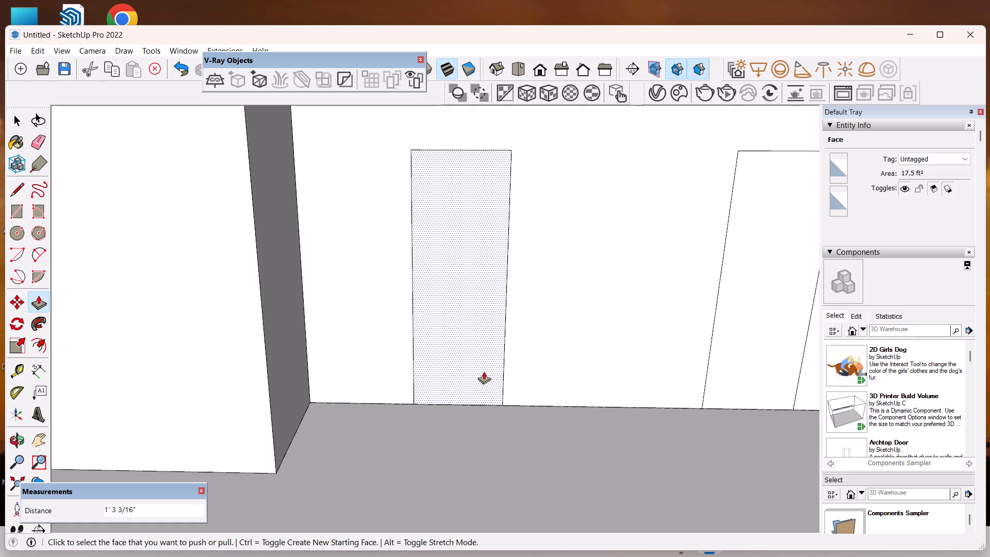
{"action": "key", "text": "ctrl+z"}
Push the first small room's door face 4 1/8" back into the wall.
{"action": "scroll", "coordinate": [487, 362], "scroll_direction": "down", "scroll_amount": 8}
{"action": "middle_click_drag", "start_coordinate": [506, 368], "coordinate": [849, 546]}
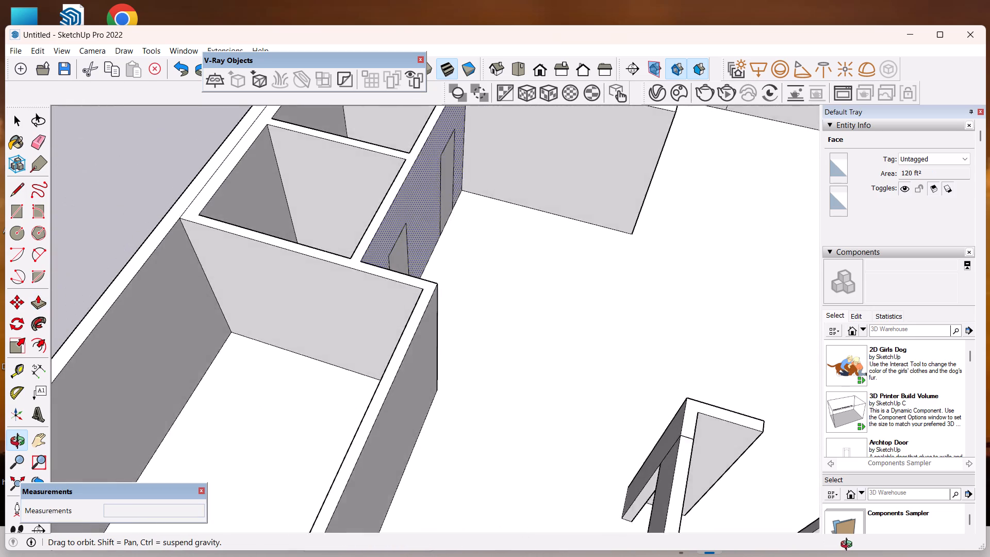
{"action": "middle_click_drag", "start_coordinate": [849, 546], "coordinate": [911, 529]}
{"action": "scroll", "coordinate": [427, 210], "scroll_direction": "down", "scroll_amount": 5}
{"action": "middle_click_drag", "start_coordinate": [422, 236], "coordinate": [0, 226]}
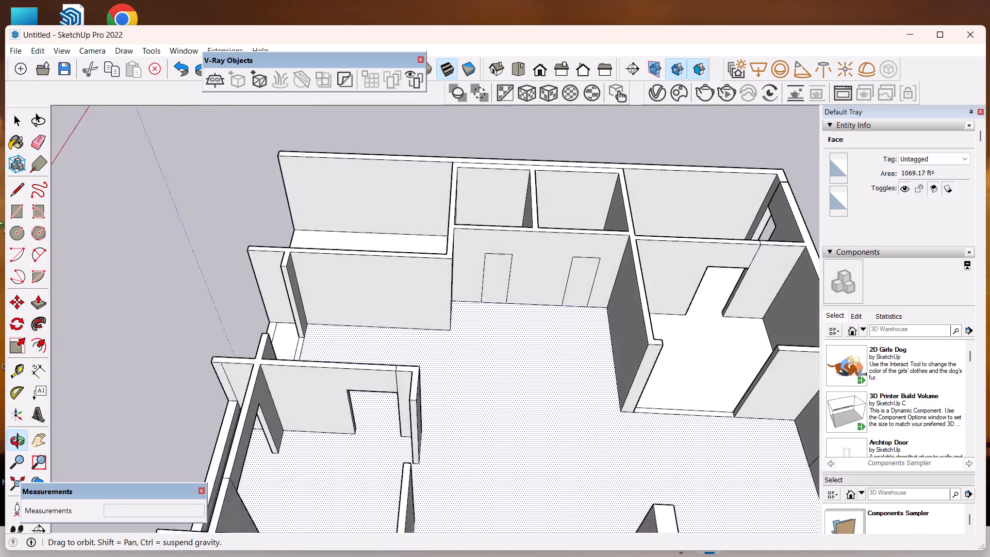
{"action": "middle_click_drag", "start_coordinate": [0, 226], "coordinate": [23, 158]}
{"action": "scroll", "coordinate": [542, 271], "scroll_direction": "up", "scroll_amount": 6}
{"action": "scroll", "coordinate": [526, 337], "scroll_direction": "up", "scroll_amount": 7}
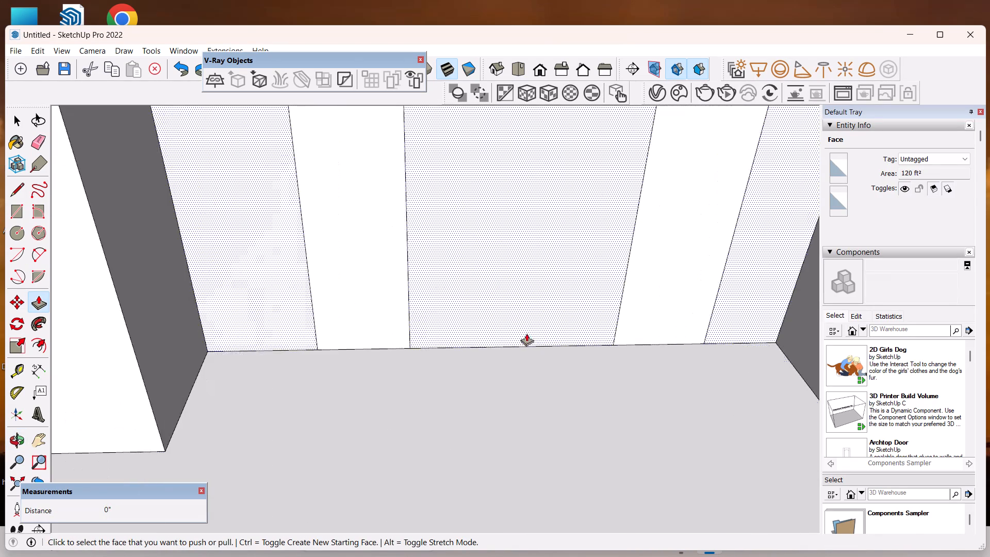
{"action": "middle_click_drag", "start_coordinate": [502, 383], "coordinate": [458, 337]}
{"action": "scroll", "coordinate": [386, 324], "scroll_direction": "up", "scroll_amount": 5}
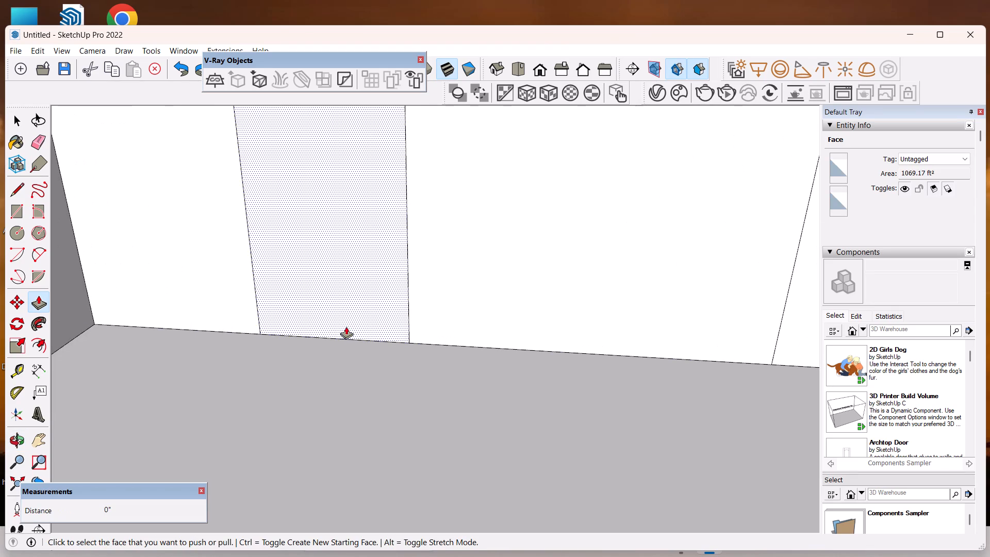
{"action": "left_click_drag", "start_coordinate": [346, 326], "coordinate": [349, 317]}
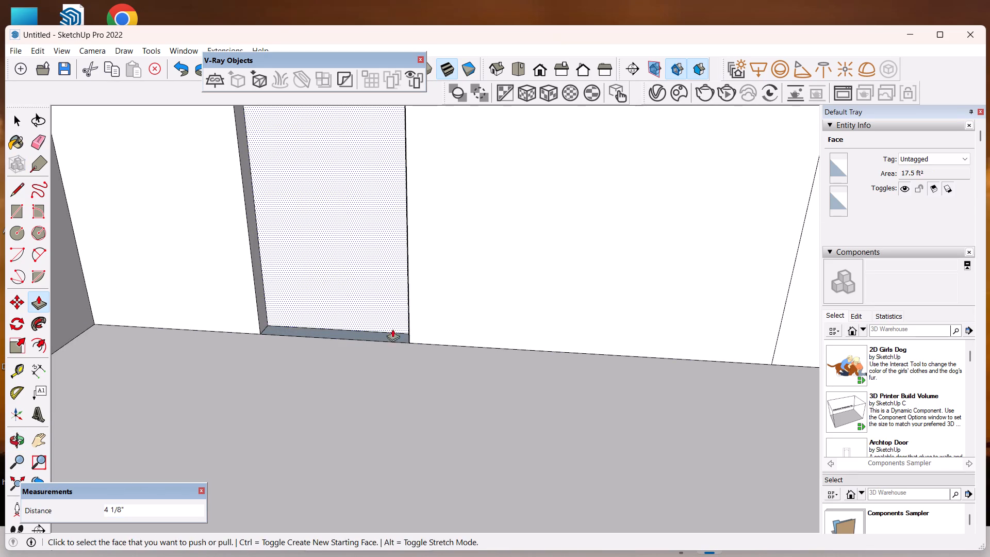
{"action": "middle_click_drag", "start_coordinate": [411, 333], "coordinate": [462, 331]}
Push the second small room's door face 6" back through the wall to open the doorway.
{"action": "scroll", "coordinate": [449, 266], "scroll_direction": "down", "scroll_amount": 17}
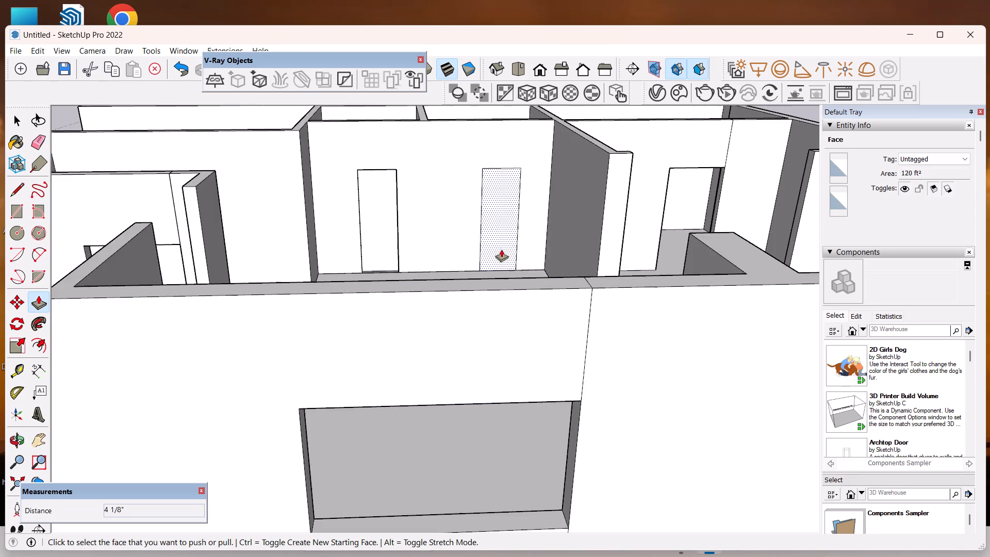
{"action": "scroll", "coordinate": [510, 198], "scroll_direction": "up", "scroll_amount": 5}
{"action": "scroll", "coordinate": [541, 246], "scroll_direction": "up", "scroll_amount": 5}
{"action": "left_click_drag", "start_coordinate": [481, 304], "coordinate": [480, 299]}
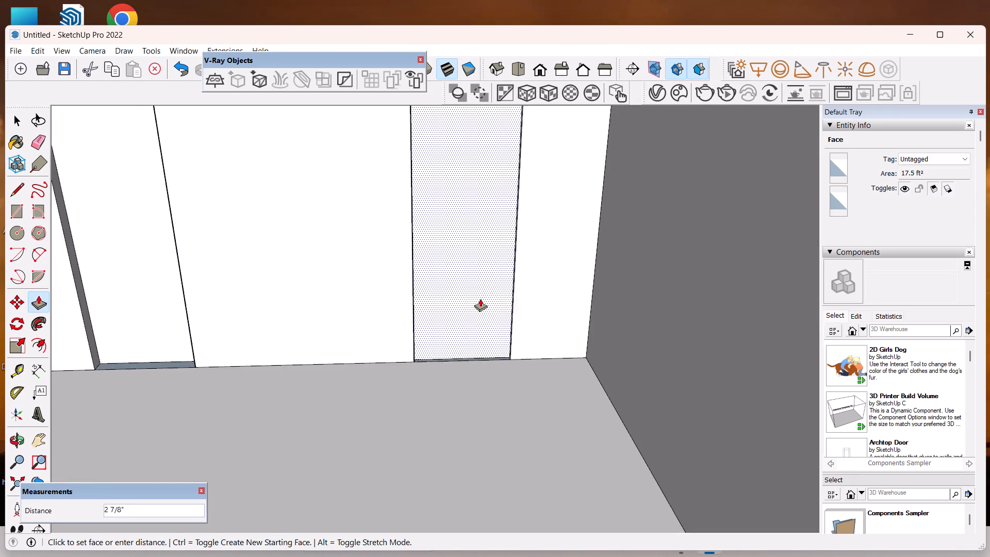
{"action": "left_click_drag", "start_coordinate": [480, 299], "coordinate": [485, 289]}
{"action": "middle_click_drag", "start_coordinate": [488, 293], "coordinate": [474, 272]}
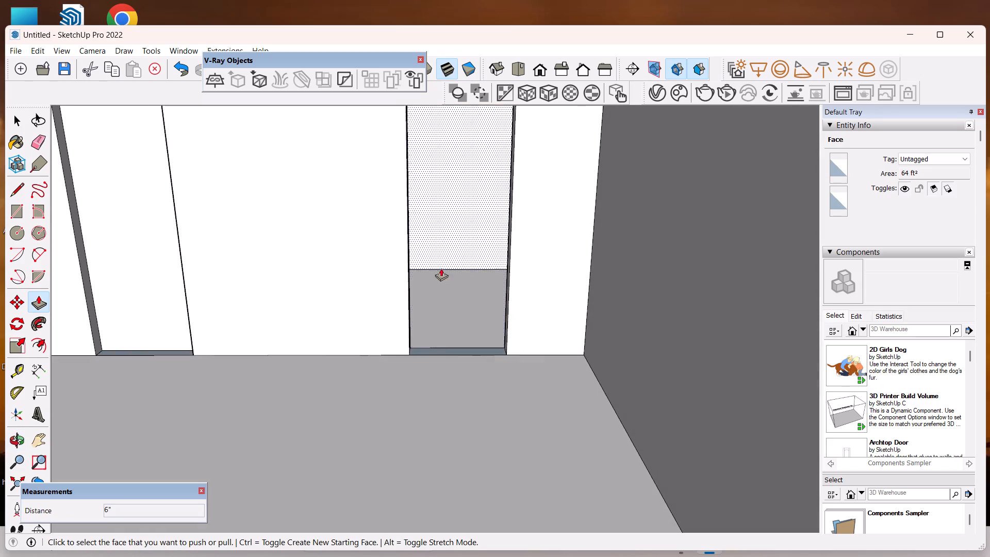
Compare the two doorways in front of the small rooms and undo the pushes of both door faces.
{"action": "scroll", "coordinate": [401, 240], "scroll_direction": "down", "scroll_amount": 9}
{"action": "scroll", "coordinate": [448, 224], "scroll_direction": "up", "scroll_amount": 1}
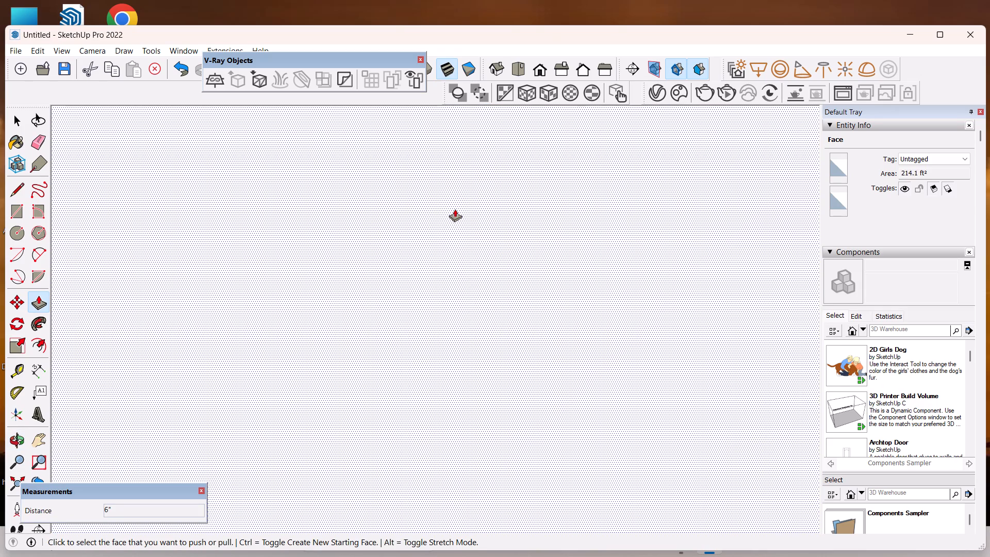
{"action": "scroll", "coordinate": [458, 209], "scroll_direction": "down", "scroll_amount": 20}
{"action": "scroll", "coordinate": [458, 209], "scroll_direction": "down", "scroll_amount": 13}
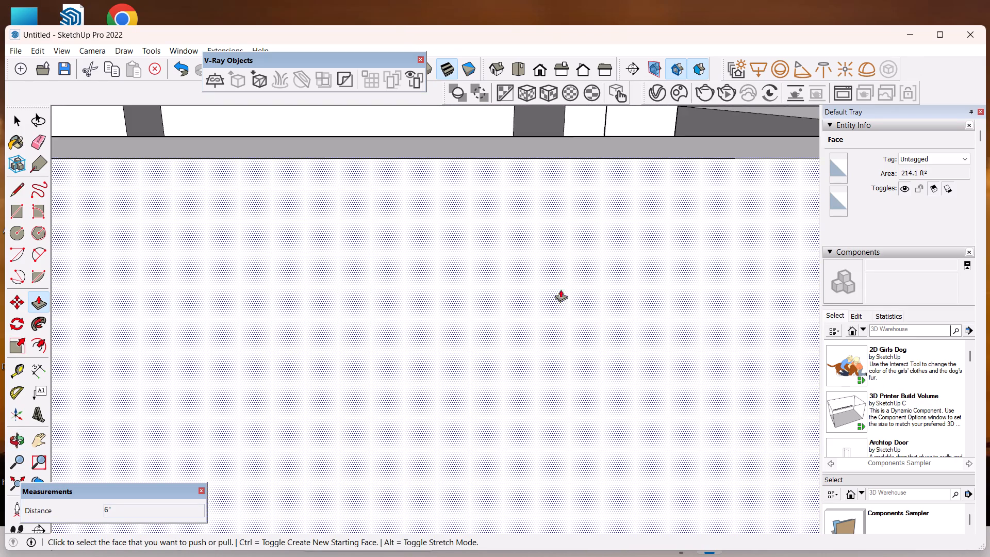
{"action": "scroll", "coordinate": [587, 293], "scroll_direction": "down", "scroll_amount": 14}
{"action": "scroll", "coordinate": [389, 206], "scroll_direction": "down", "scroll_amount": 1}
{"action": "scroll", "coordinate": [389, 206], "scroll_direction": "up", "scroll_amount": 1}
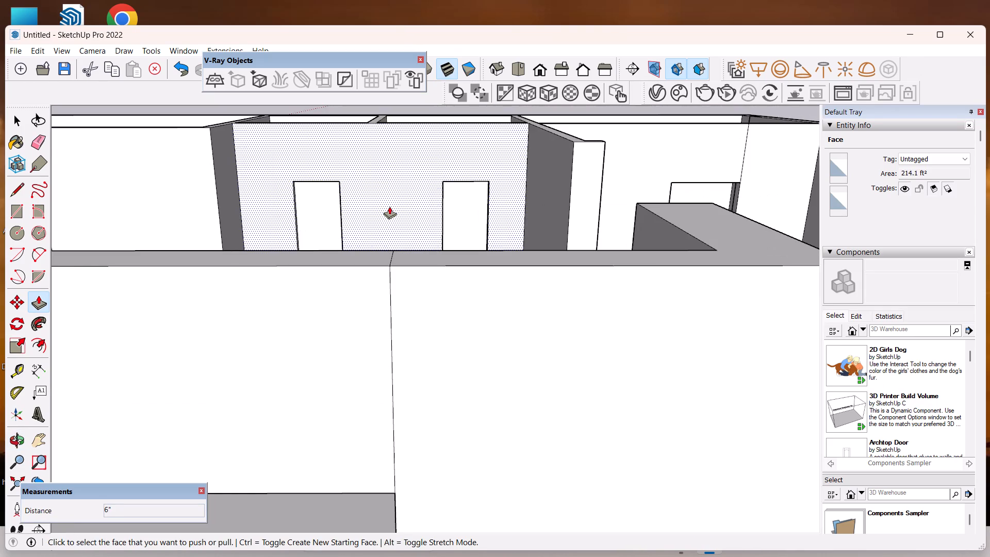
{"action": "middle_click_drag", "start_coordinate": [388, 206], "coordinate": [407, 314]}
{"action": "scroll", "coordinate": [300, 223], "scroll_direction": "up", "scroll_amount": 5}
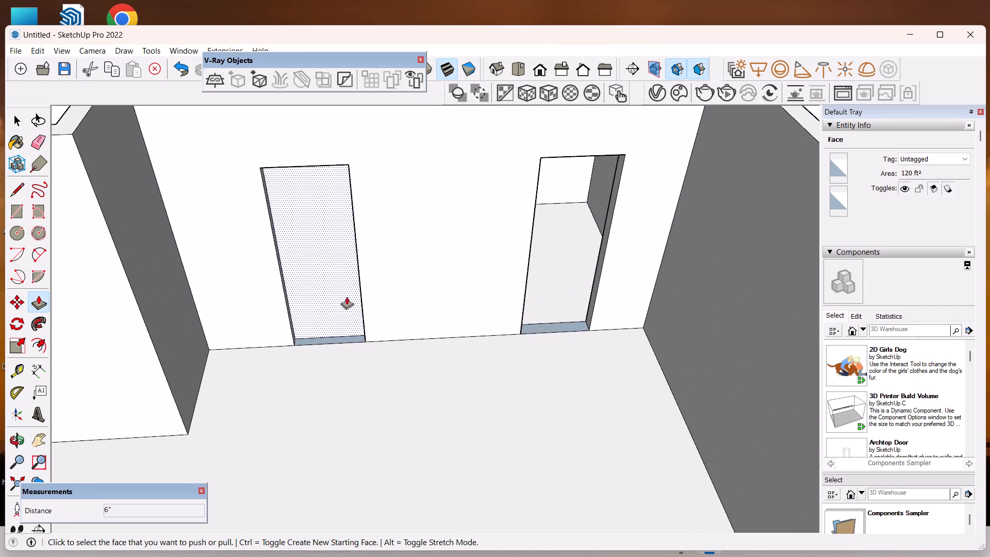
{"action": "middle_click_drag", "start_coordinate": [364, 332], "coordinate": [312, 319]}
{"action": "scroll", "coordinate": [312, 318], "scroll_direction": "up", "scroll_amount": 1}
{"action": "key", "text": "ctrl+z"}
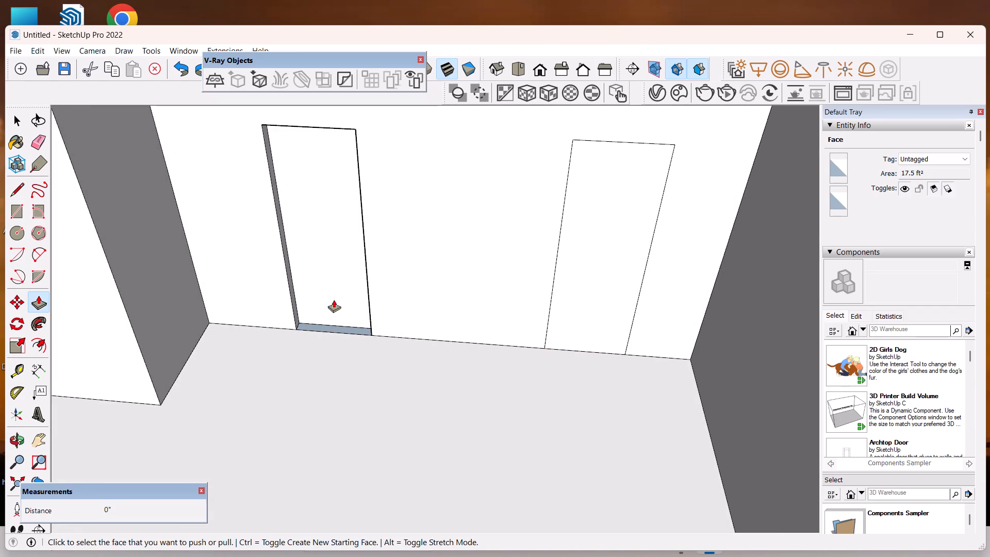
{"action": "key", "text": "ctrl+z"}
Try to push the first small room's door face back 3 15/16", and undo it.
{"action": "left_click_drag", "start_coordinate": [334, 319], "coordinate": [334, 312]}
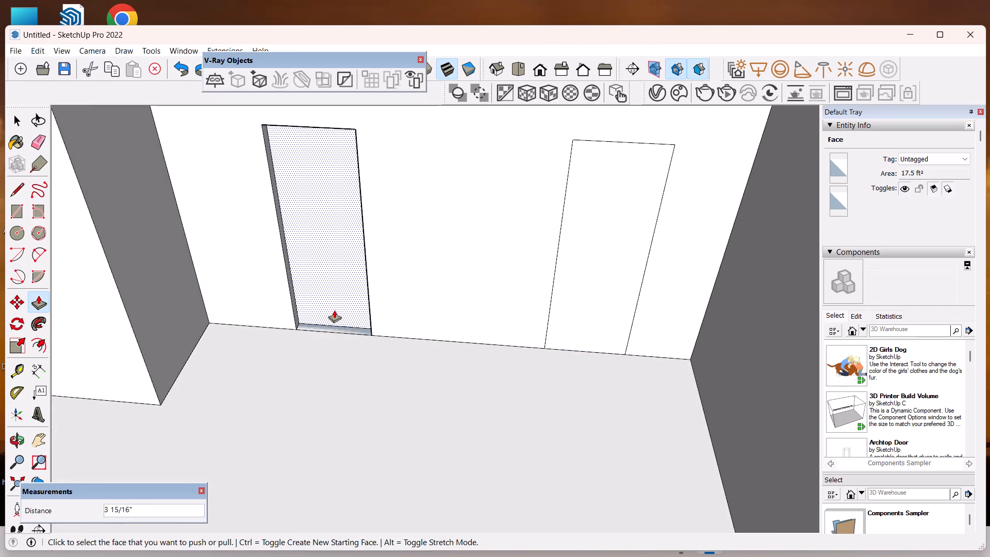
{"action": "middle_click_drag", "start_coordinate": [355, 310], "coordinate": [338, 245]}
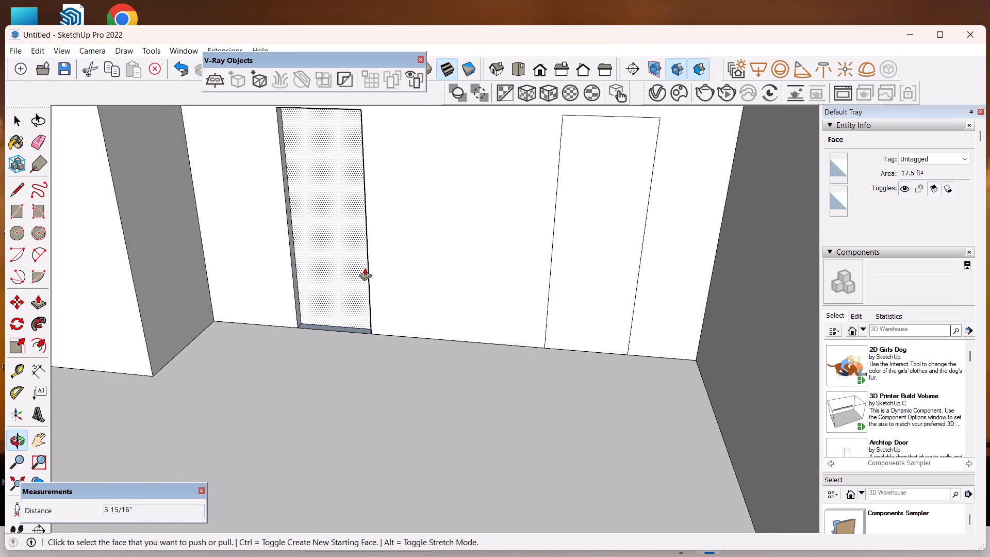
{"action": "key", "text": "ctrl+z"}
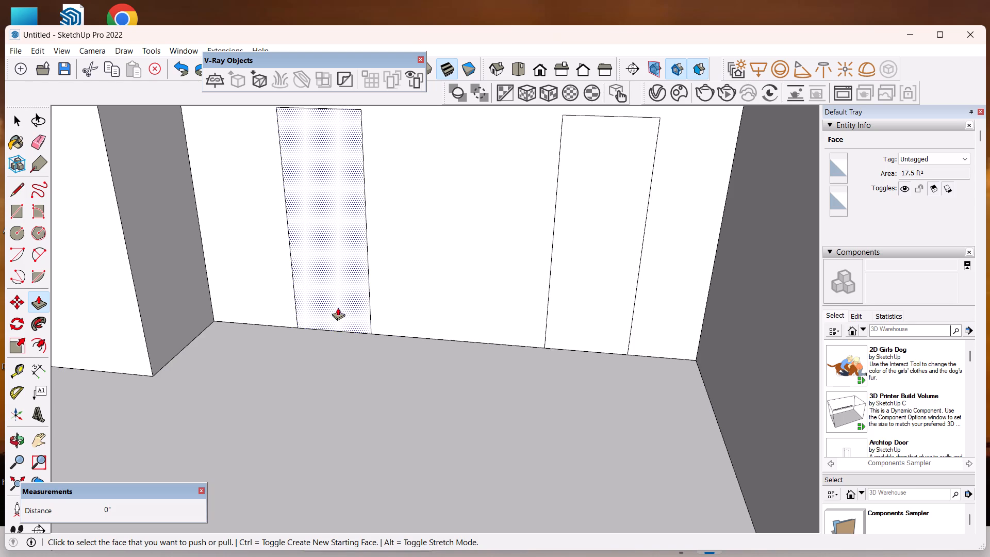
Push both small rooms' door faces back through the wall to open the doorways, the second by 6".
{"action": "left_click_drag", "start_coordinate": [335, 302], "coordinate": [336, 289]}
{"action": "left_click_drag", "start_coordinate": [581, 300], "coordinate": [582, 292]}
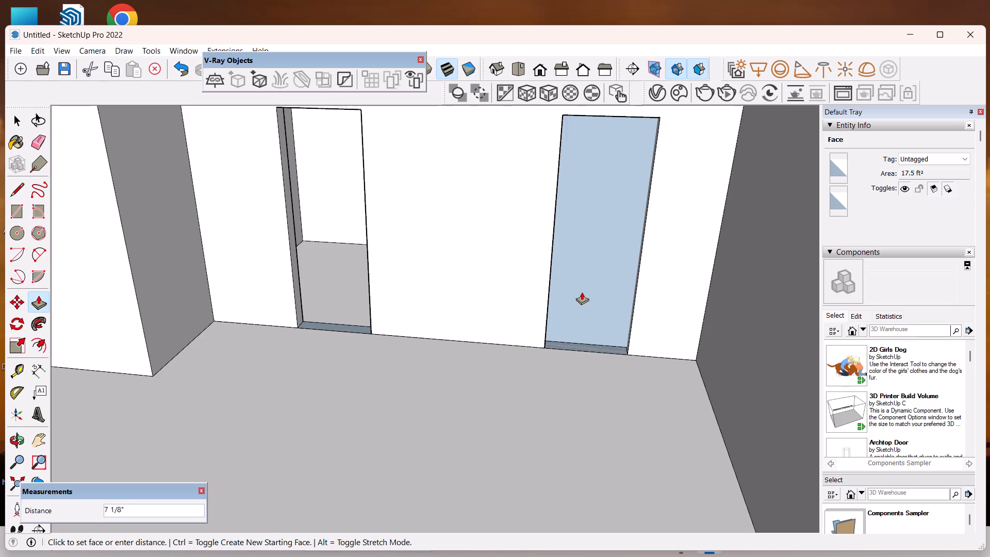
{"action": "left_click_drag", "start_coordinate": [582, 292], "coordinate": [588, 288]}
{"action": "scroll", "coordinate": [474, 231], "scroll_direction": "down", "scroll_amount": 6}
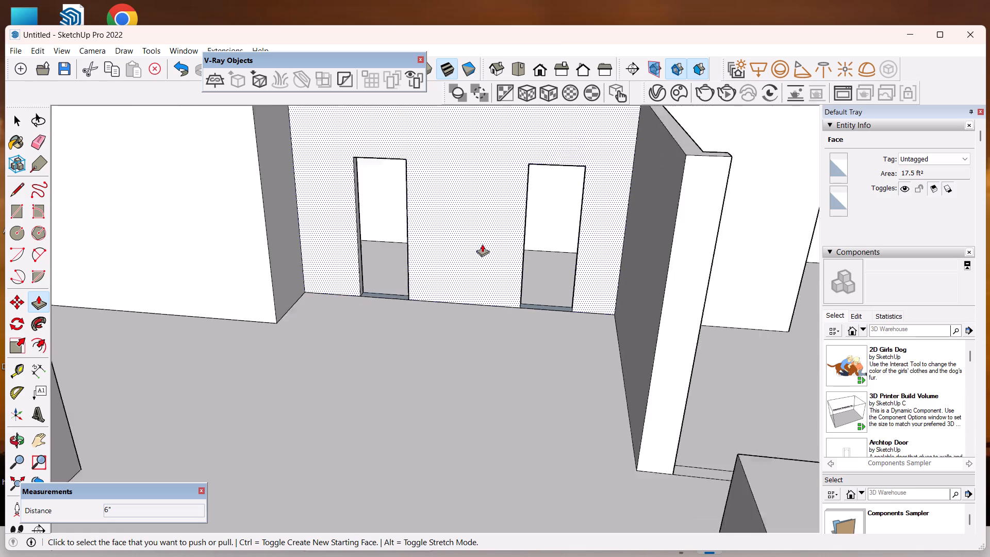
{"action": "key", "text": "space"}
Erase the seam lines across the wall top and down the inner face above the doorway beside the short return wall.
{"action": "scroll", "coordinate": [480, 236], "scroll_direction": "down", "scroll_amount": 3}
{"action": "scroll", "coordinate": [473, 178], "scroll_direction": "down", "scroll_amount": 4}
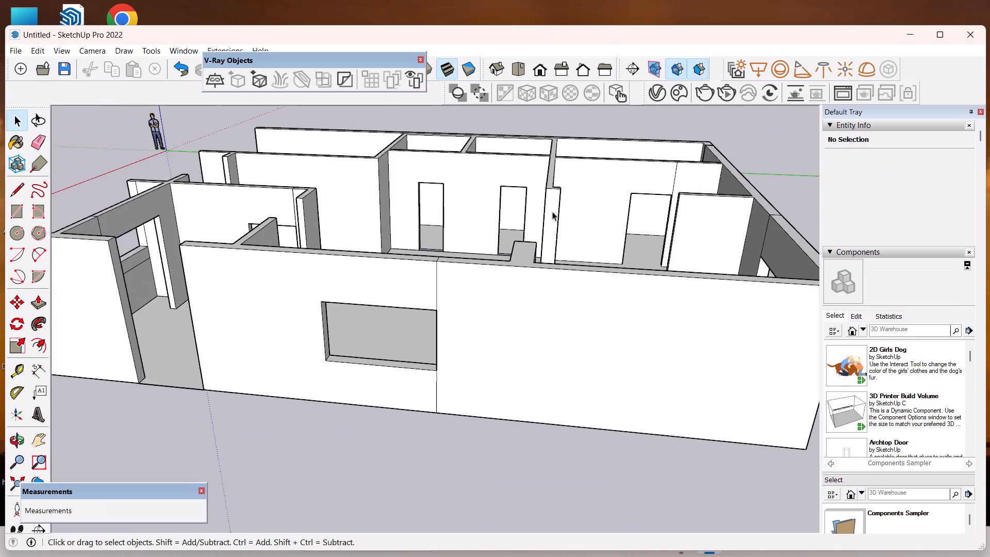
{"action": "middle_click_drag", "start_coordinate": [552, 211], "coordinate": [698, 327]}
{"action": "scroll", "coordinate": [482, 191], "scroll_direction": "down", "scroll_amount": 9}
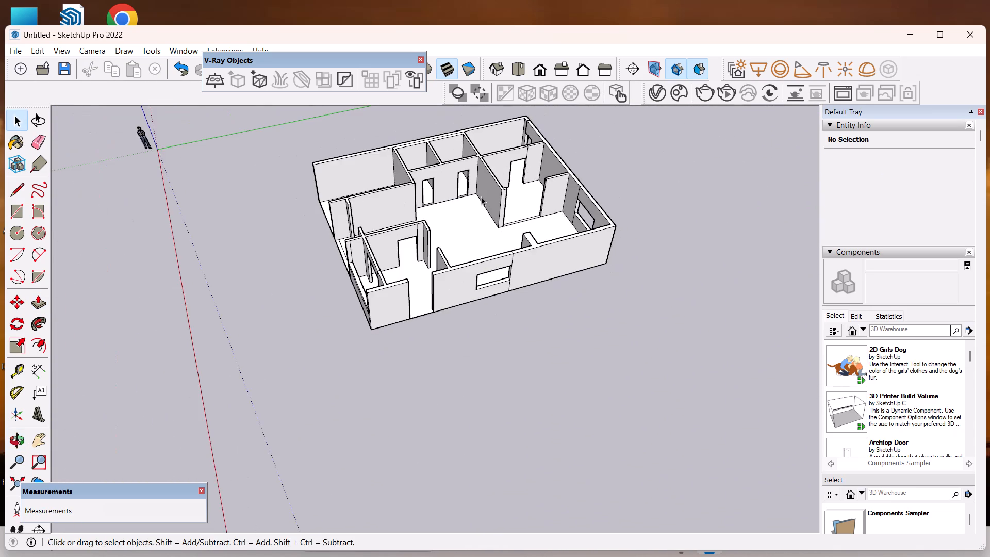
{"action": "middle_click_drag", "start_coordinate": [432, 184], "coordinate": [676, 244]}
{"action": "scroll", "coordinate": [552, 236], "scroll_direction": "up", "scroll_amount": 3}
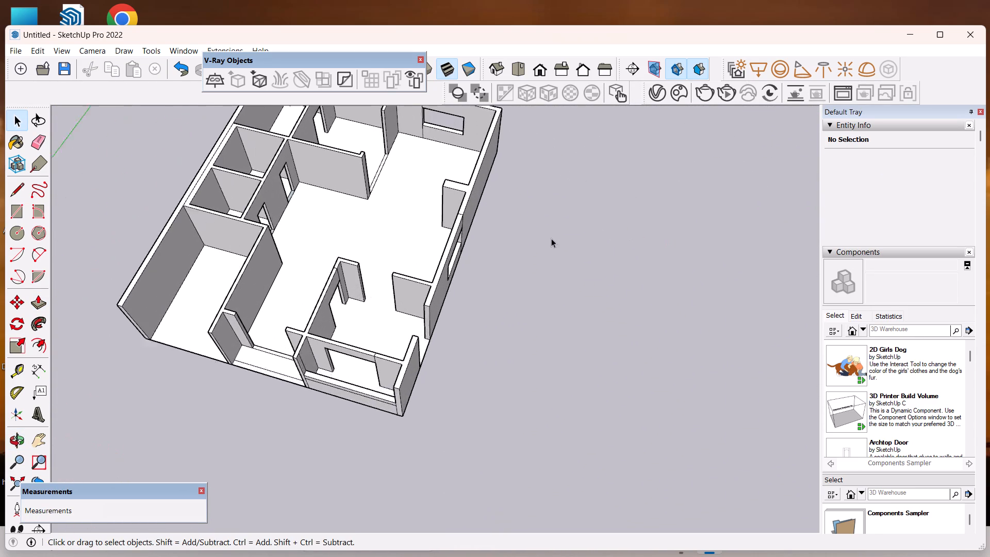
{"action": "scroll", "coordinate": [551, 238], "scroll_direction": "up", "scroll_amount": 1}
{"action": "middle_click_drag", "start_coordinate": [441, 274], "coordinate": [416, 290]}
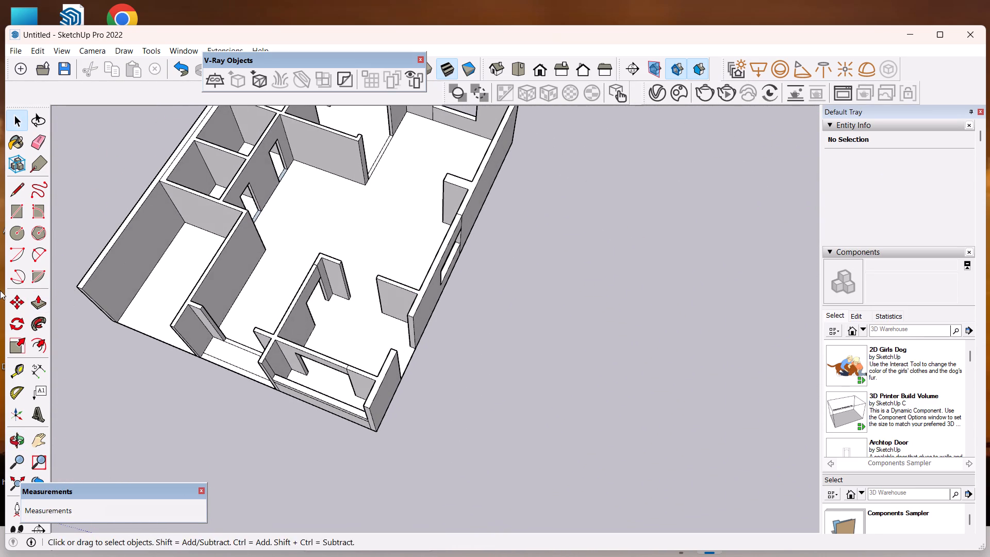
{"action": "left_click", "coordinate": [31, 147]}
{"action": "scroll", "coordinate": [221, 246], "scroll_direction": "up", "scroll_amount": 7}
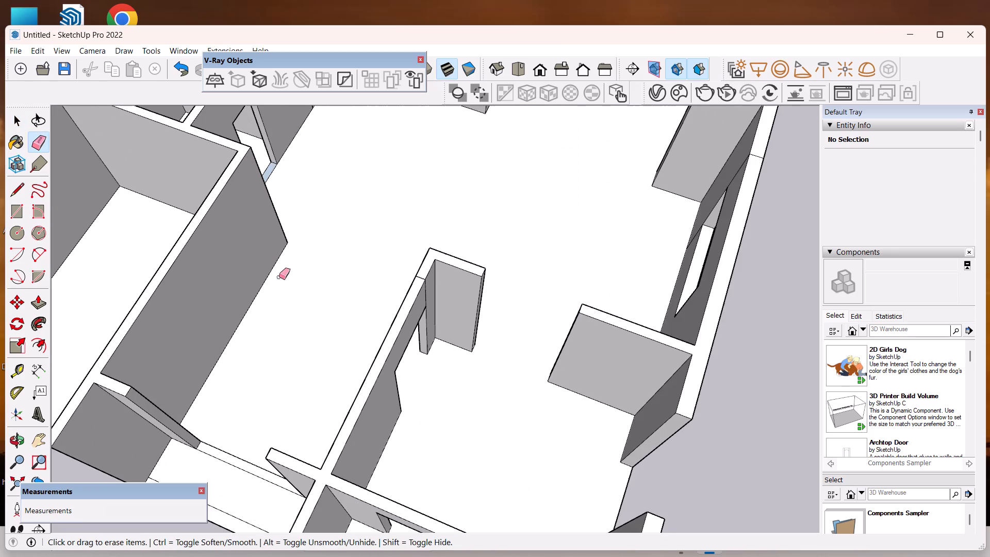
{"action": "scroll", "coordinate": [279, 277], "scroll_direction": "up", "scroll_amount": 1}
{"action": "scroll", "coordinate": [435, 295], "scroll_direction": "up", "scroll_amount": 9}
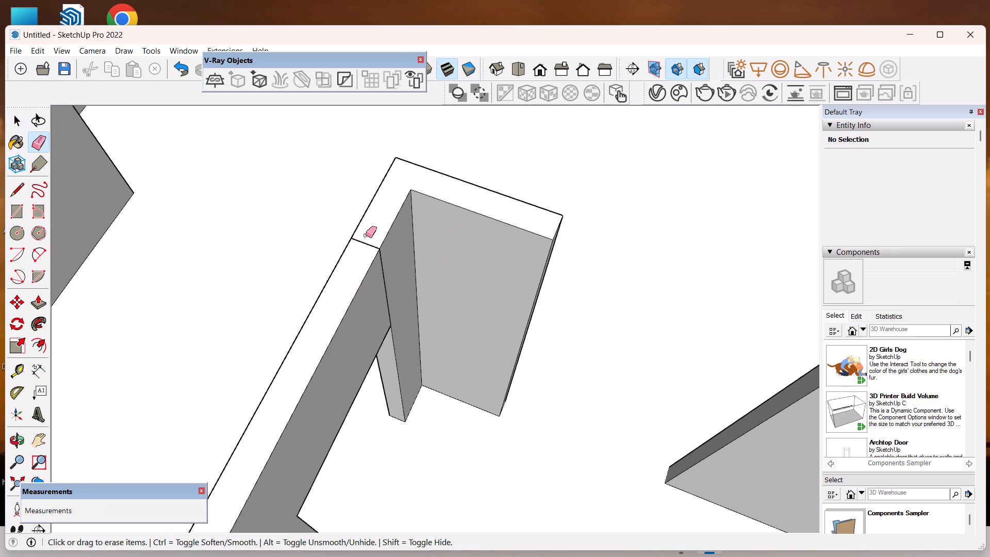
{"action": "left_click_drag", "start_coordinate": [366, 235], "coordinate": [367, 251]}
{"action": "left_click_drag", "start_coordinate": [393, 265], "coordinate": [383, 278]}
{"action": "scroll", "coordinate": [393, 237], "scroll_direction": "down", "scroll_amount": 9}
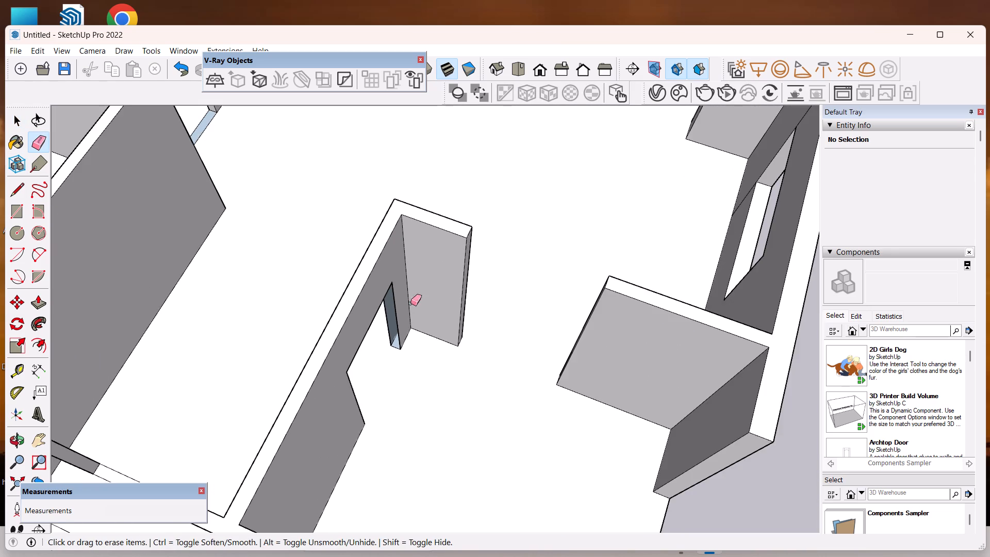
Erase the vertical seam line above the same doorway's corner on the opposite wall face.
{"action": "middle_click_drag", "start_coordinate": [426, 325], "coordinate": [543, 277]}
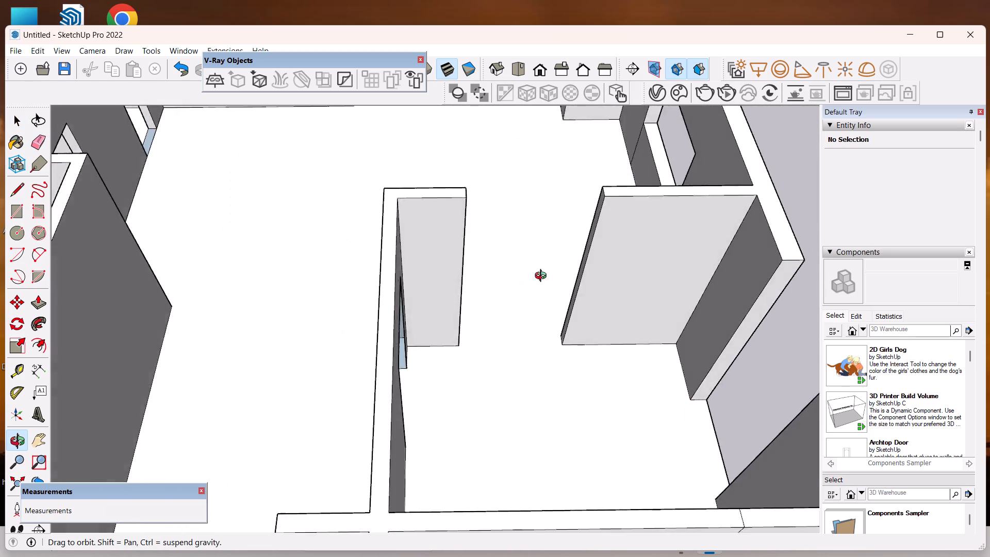
{"action": "middle_click_drag", "start_coordinate": [543, 277], "coordinate": [713, 149]}
{"action": "scroll", "coordinate": [478, 256], "scroll_direction": "up", "scroll_amount": 3}
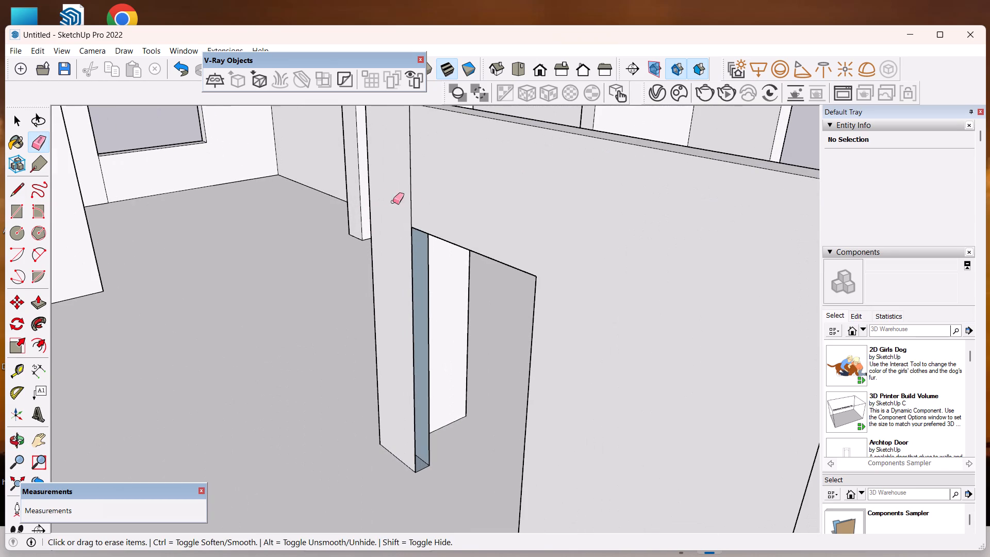
{"action": "left_click_drag", "start_coordinate": [414, 201], "coordinate": [403, 201]}
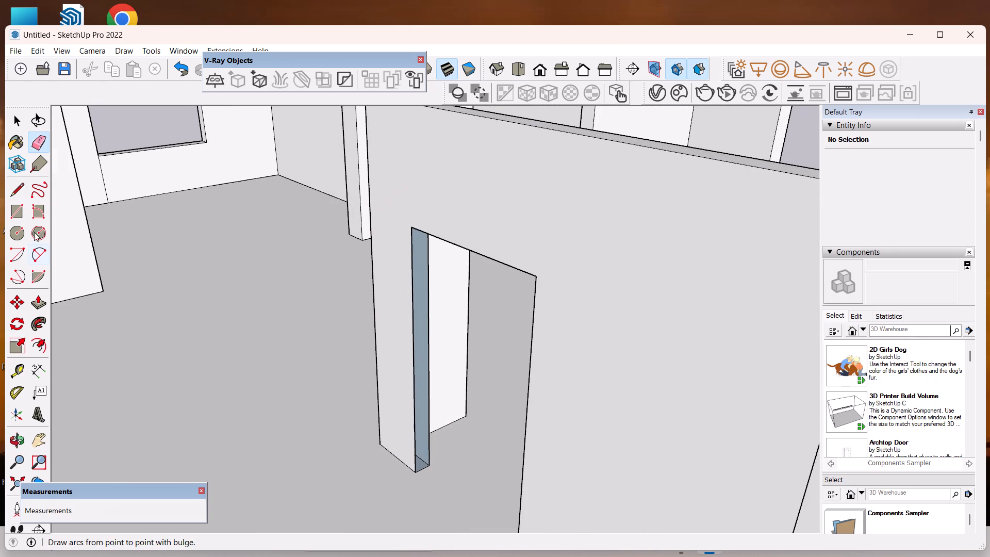
Draw a 6" line across the foot of the door jamb beside the short return wall, and another across its head.
{"action": "left_click", "coordinate": [19, 192]}
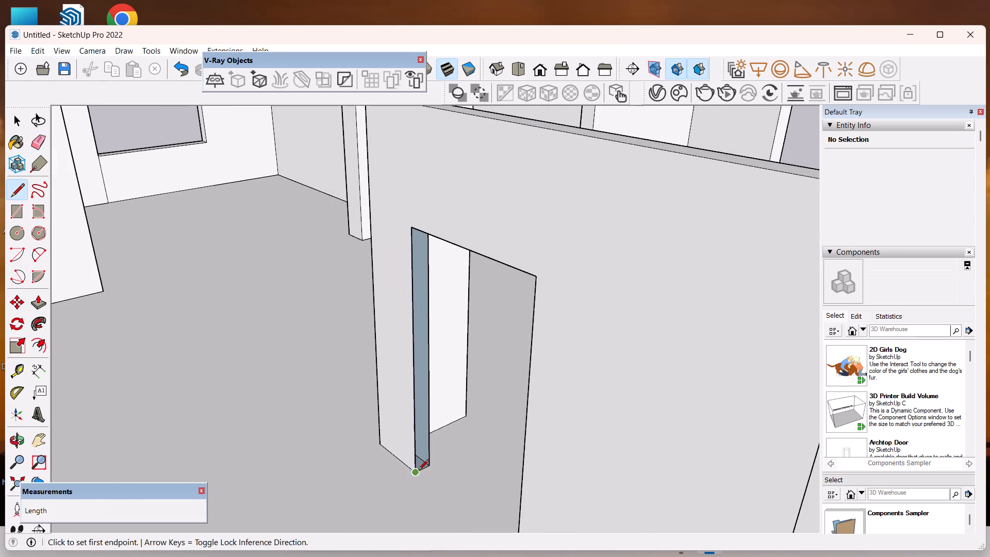
{"action": "left_click", "coordinate": [418, 471]}
{"action": "left_click", "coordinate": [428, 467]}
{"action": "scroll", "coordinate": [414, 348], "scroll_direction": "down", "scroll_amount": 5}
{"action": "middle_click_drag", "start_coordinate": [437, 367], "coordinate": [445, 257]}
{"action": "scroll", "coordinate": [442, 208], "scroll_direction": "up", "scroll_amount": 2}
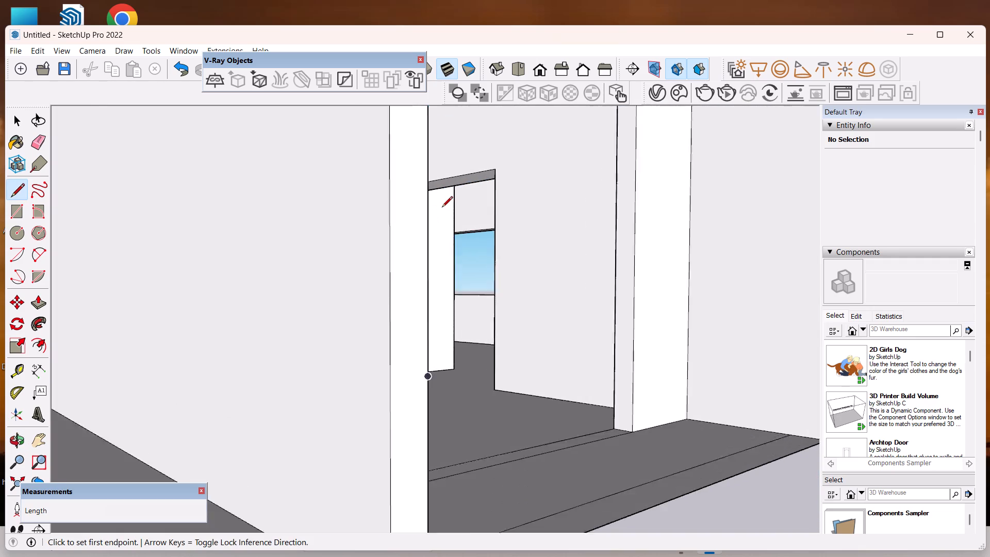
{"action": "scroll", "coordinate": [442, 208], "scroll_direction": "up", "scroll_amount": 6}
{"action": "left_click_drag", "start_coordinate": [387, 153], "coordinate": [389, 158]}
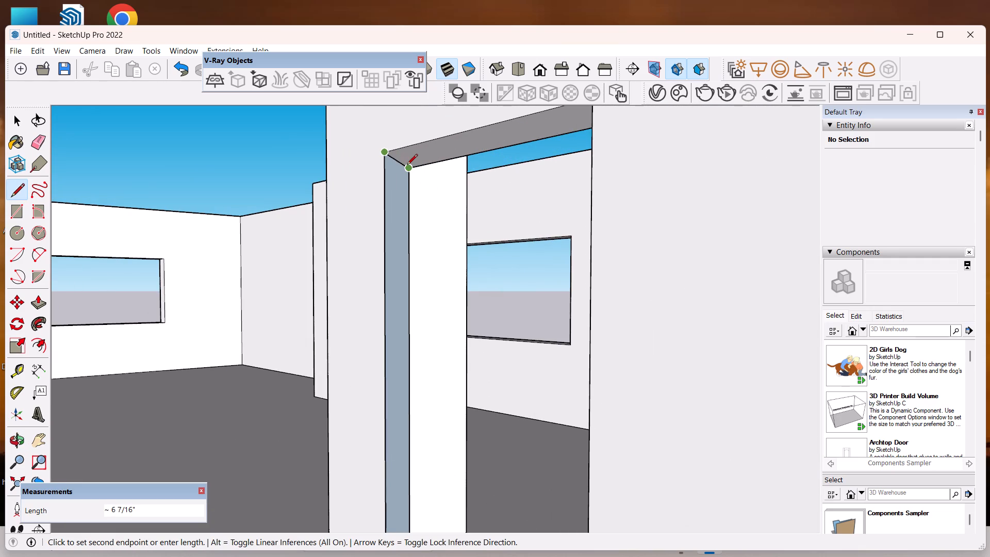
{"action": "left_click_drag", "start_coordinate": [410, 167], "coordinate": [417, 187]}
{"action": "key", "text": "space"}
Examine the lined door jamb up close, and check the whole floor plan from above.
{"action": "scroll", "coordinate": [412, 202], "scroll_direction": "down", "scroll_amount": 6}
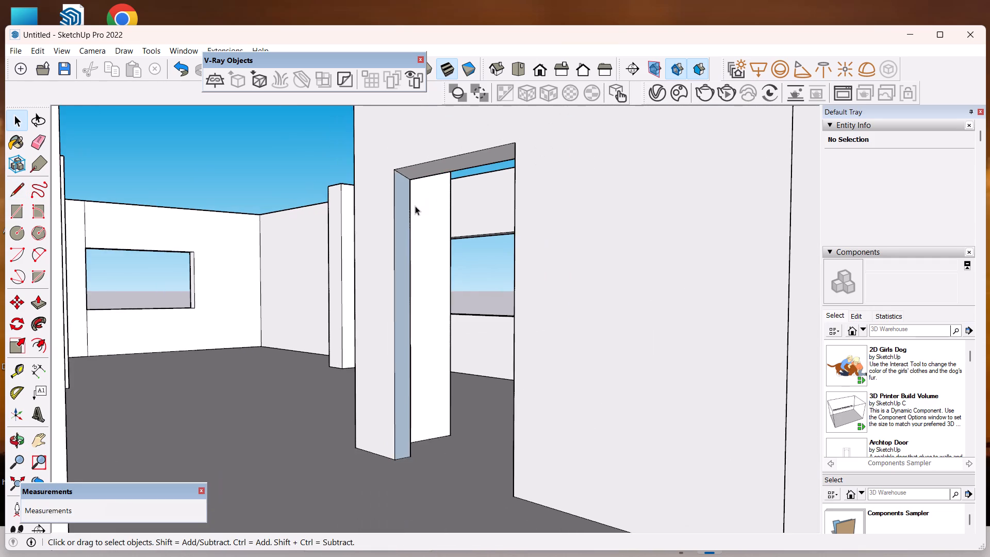
{"action": "middle_click_drag", "start_coordinate": [430, 262], "coordinate": [369, 342]}
{"action": "scroll", "coordinate": [376, 356], "scroll_direction": "up", "scroll_amount": 8}
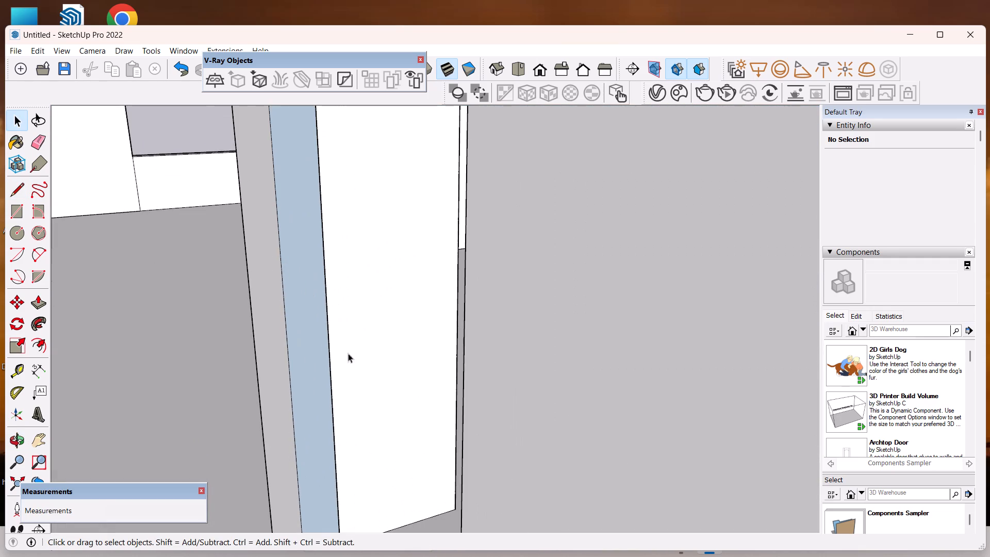
{"action": "left_click", "coordinate": [315, 356]}
{"action": "scroll", "coordinate": [410, 300], "scroll_direction": "down", "scroll_amount": 7}
{"action": "left_click", "coordinate": [294, 319]}
{"action": "scroll", "coordinate": [394, 275], "scroll_direction": "down", "scroll_amount": 5}
{"action": "scroll", "coordinate": [467, 278], "scroll_direction": "down", "scroll_amount": 12}
{"action": "middle_click_drag", "start_coordinate": [477, 244], "coordinate": [459, 313]}
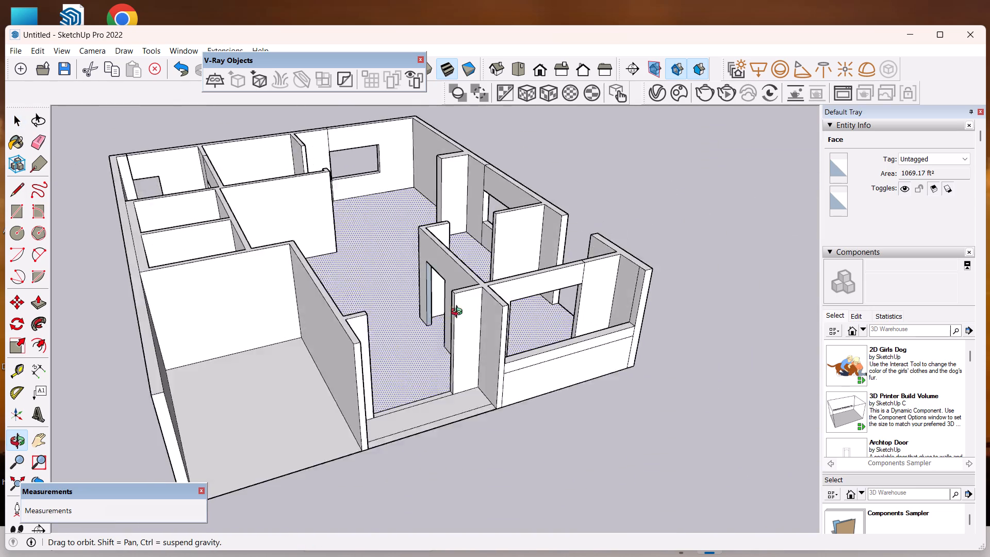
{"action": "middle_click_drag", "start_coordinate": [459, 313], "coordinate": [175, 320]}
{"action": "scroll", "coordinate": [502, 208], "scroll_direction": "down", "scroll_amount": 7}
{"action": "middle_click_drag", "start_coordinate": [483, 234], "coordinate": [482, 248]}
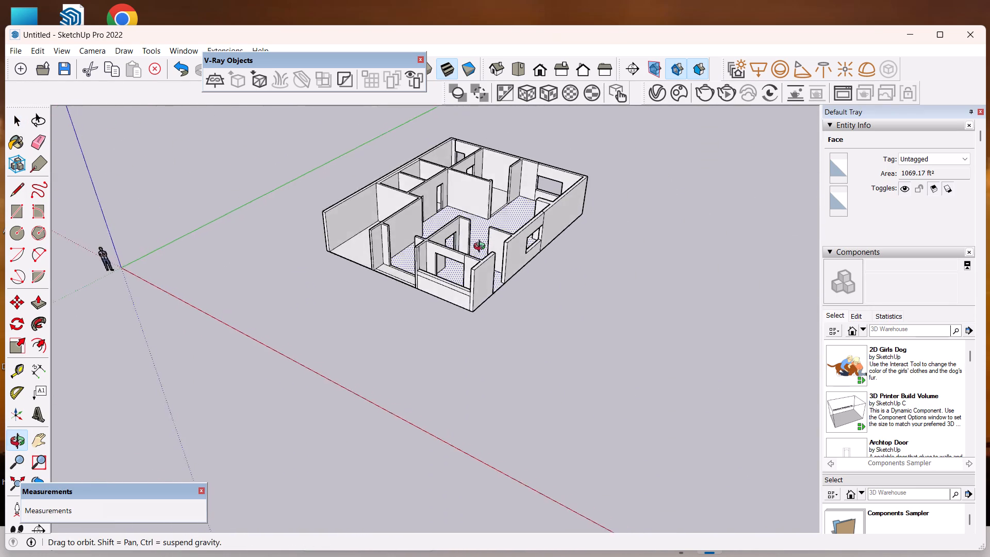
{"action": "middle_click_drag", "start_coordinate": [482, 248], "coordinate": [515, 275]}
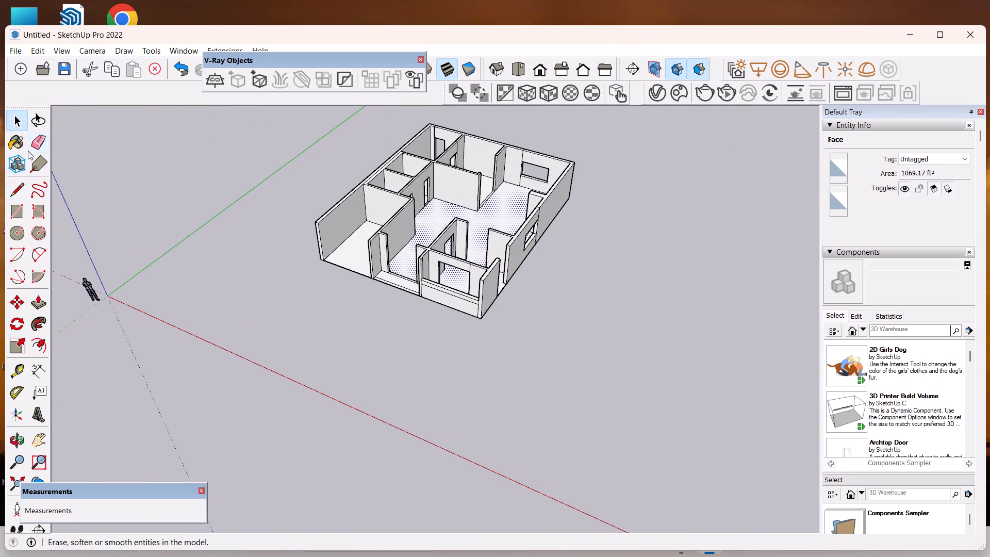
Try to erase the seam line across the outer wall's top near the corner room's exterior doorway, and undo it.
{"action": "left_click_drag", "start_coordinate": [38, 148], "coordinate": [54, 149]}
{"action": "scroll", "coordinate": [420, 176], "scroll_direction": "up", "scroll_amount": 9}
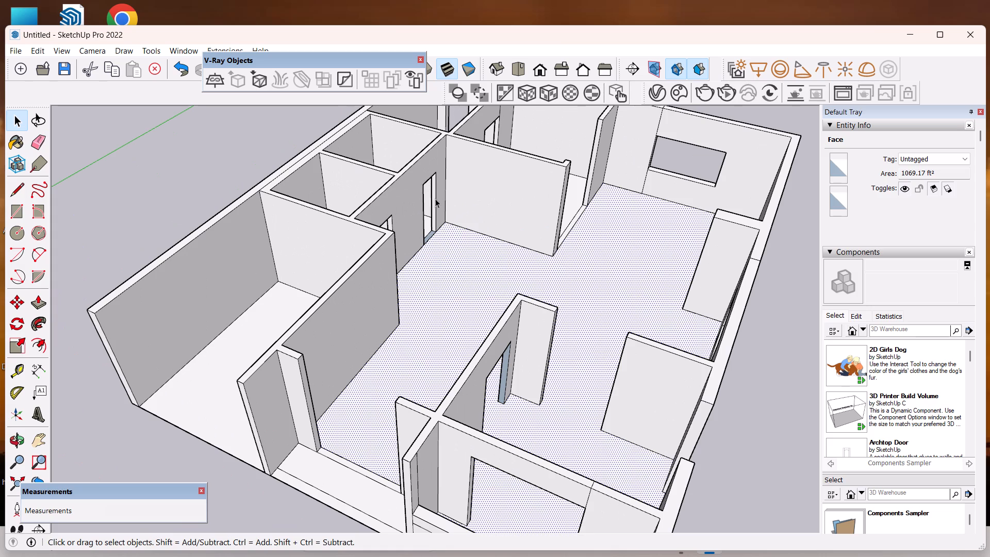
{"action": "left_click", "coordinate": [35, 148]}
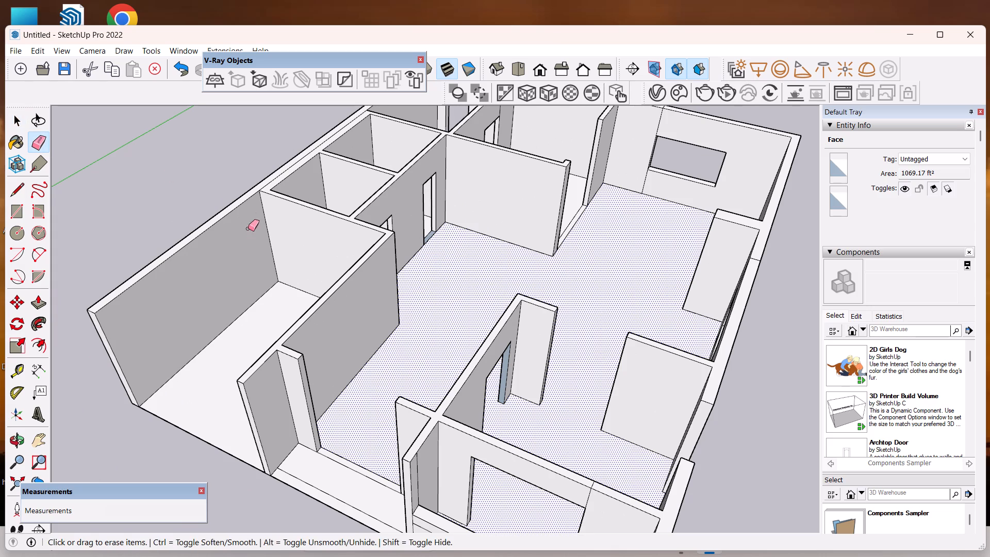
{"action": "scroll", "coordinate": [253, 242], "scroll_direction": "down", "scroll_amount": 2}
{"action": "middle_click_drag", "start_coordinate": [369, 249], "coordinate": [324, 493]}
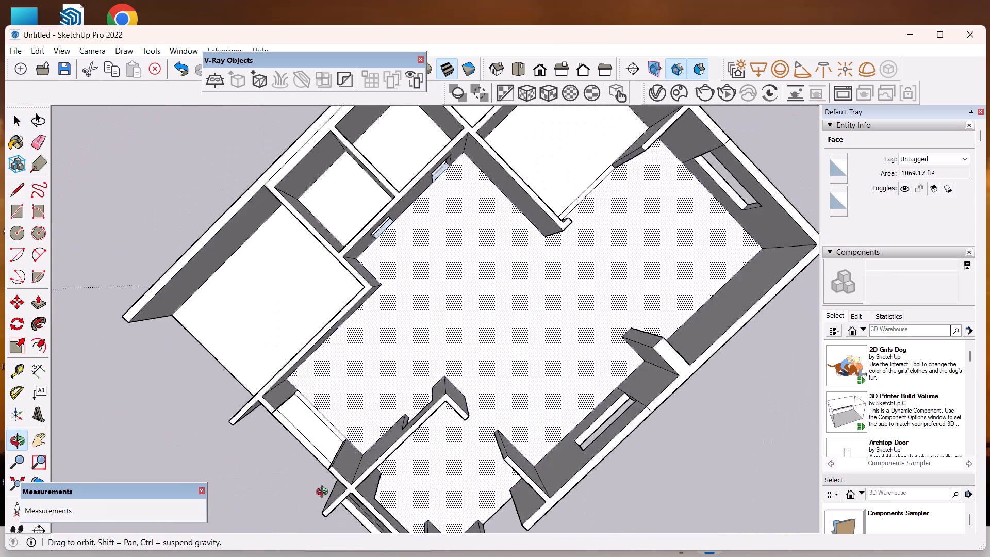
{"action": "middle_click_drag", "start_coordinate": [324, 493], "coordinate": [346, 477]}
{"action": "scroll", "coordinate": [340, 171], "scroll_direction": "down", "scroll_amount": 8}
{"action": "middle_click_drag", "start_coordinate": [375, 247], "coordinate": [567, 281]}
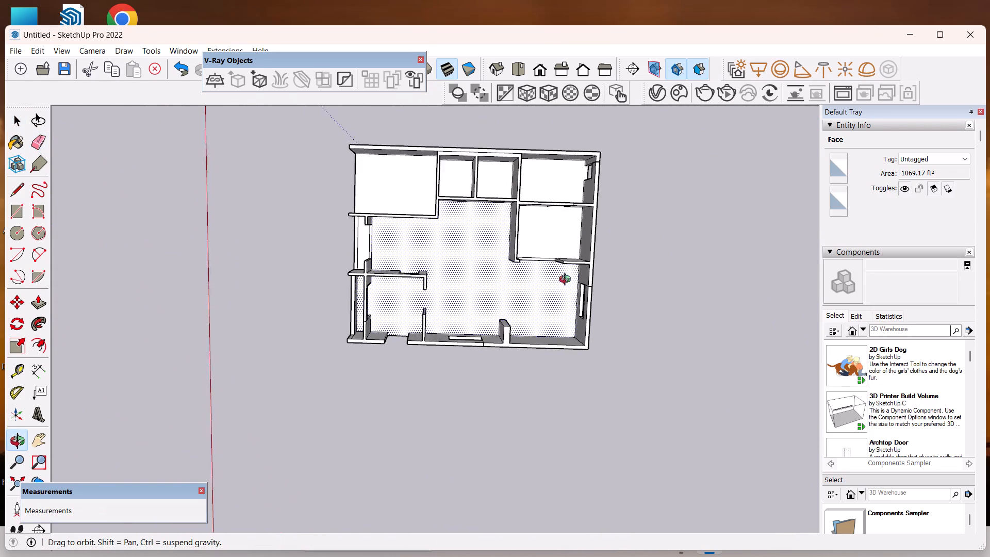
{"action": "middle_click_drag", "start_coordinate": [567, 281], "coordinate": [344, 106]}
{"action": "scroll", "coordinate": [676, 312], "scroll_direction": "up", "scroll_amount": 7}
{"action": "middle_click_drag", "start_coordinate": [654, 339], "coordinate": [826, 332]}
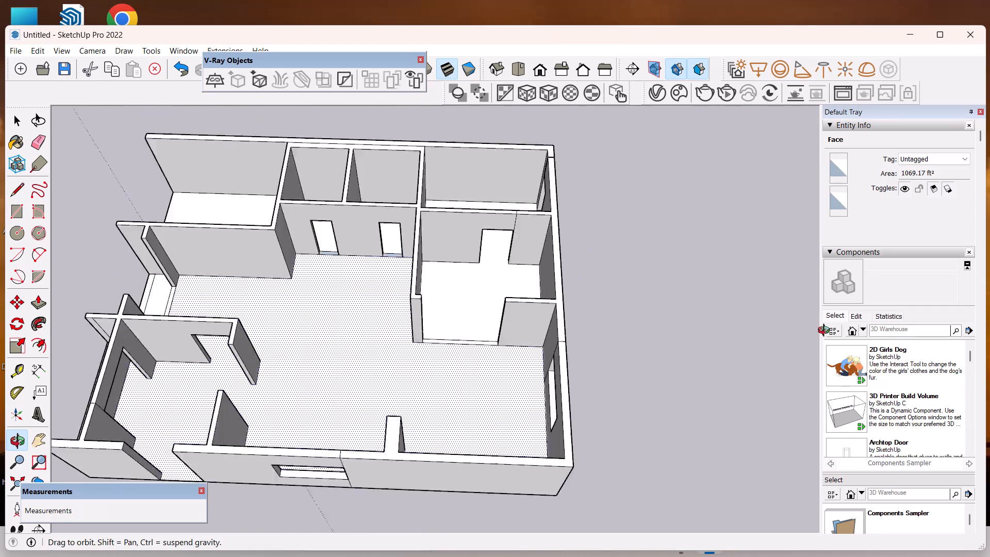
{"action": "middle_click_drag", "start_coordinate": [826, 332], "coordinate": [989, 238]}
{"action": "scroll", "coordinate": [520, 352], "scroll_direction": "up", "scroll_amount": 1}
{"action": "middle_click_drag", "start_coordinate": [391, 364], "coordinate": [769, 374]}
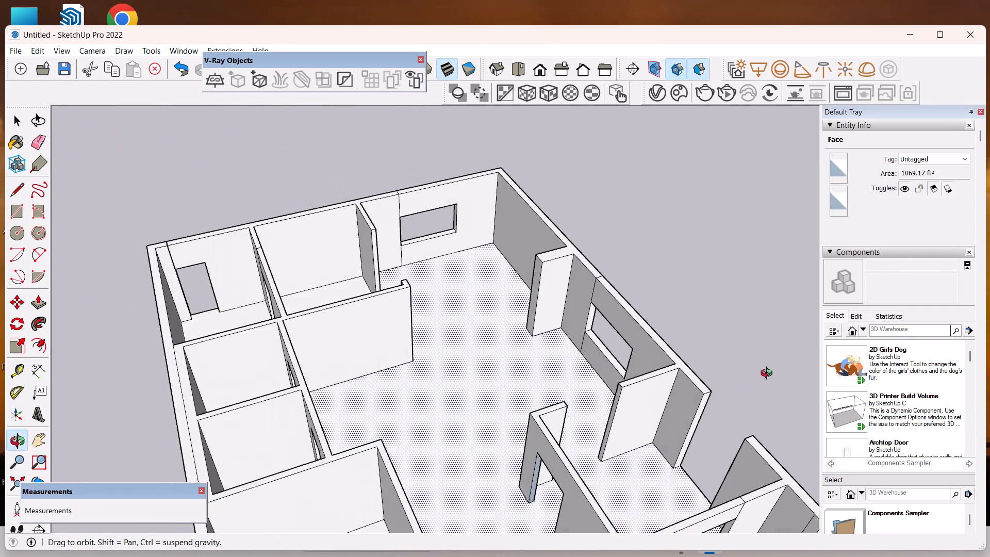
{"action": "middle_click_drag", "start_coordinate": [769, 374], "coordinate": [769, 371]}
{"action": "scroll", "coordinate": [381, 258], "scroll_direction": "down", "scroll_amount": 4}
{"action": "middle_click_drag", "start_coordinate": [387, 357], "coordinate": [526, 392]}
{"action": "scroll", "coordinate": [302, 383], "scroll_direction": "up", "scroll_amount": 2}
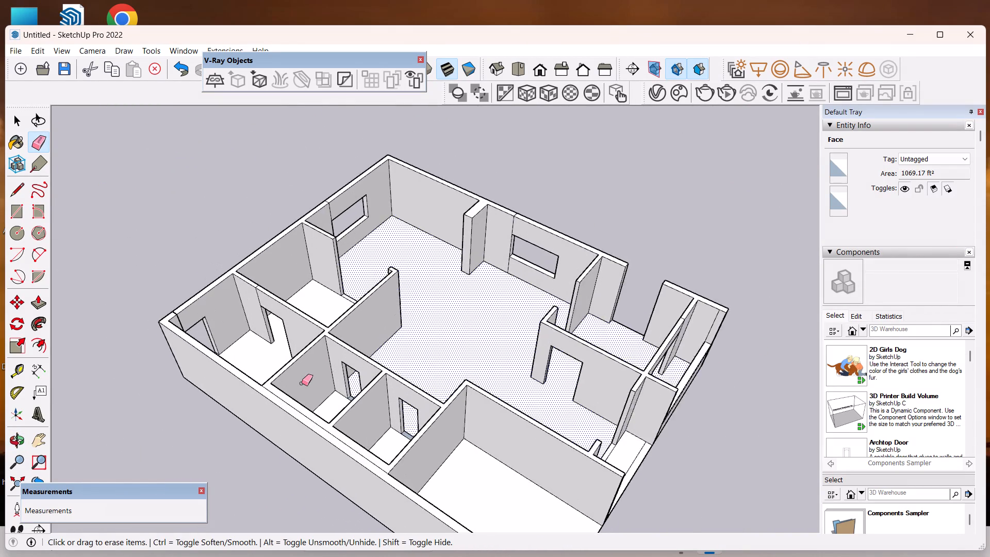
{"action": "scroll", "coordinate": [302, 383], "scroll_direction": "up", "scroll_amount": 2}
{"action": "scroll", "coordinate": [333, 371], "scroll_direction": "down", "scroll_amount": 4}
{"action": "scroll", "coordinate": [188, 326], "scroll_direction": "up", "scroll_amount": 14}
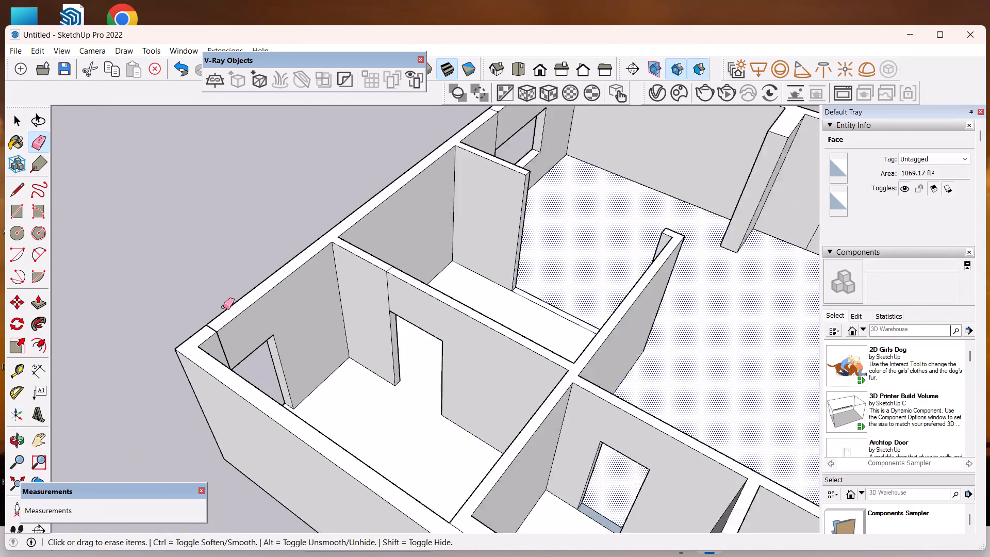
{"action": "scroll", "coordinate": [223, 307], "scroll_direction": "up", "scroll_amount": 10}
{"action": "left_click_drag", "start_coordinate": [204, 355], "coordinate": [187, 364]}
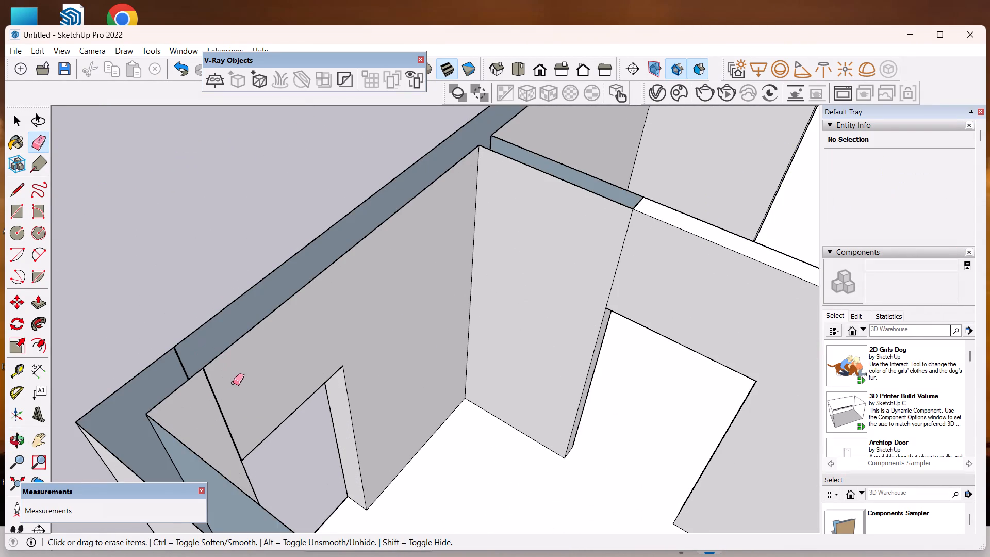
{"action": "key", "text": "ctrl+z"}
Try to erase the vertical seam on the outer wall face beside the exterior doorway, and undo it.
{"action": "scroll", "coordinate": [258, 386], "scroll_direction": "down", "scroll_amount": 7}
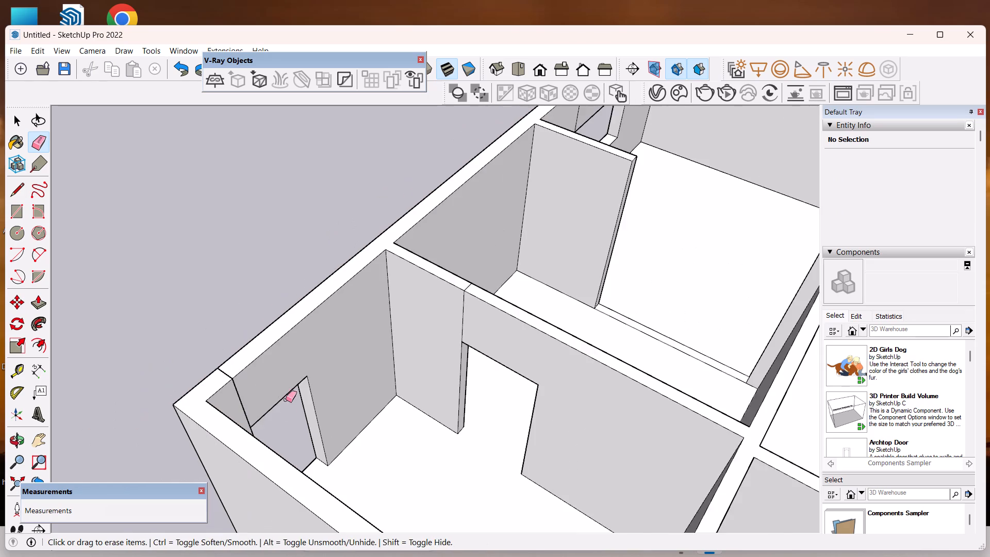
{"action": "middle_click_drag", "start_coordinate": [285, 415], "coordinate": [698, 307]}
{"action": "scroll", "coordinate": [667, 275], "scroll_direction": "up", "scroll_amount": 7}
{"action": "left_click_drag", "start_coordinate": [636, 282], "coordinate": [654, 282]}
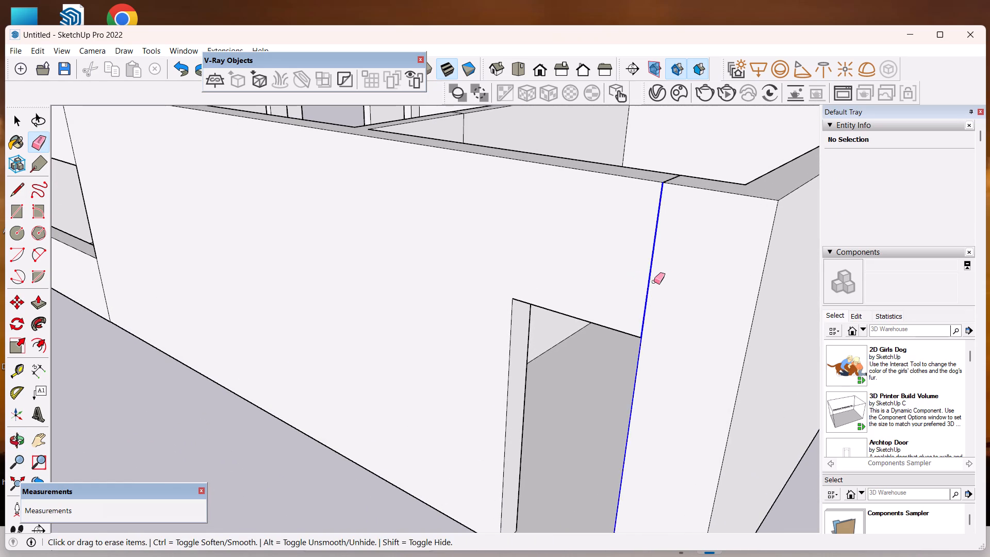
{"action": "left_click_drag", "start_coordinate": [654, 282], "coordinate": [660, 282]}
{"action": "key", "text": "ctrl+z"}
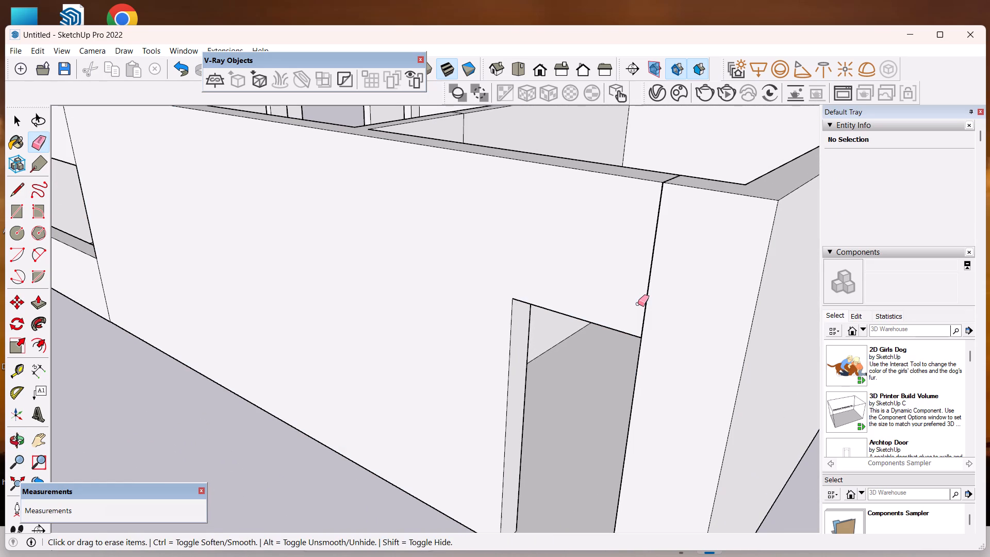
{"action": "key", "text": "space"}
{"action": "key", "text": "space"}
Erase the vertical seam line above and below the window's edge on the same outer wall face.
{"action": "scroll", "coordinate": [673, 317], "scroll_direction": "down", "scroll_amount": 7}
{"action": "middle_click_drag", "start_coordinate": [679, 319], "coordinate": [709, 357]}
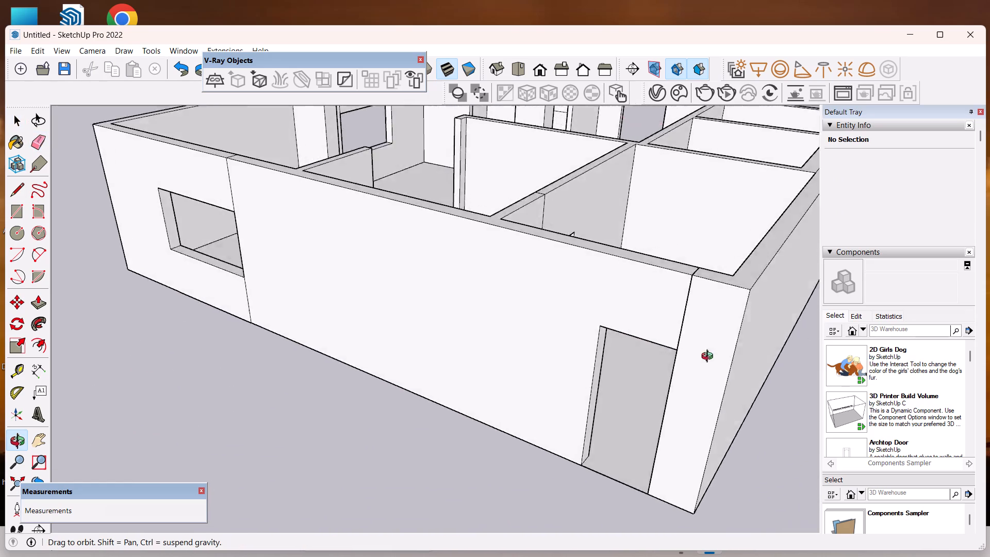
{"action": "middle_click_drag", "start_coordinate": [709, 357], "coordinate": [744, 417]}
{"action": "scroll", "coordinate": [728, 366], "scroll_direction": "down", "scroll_amount": 6}
{"action": "middle_click_drag", "start_coordinate": [728, 393], "coordinate": [745, 292]}
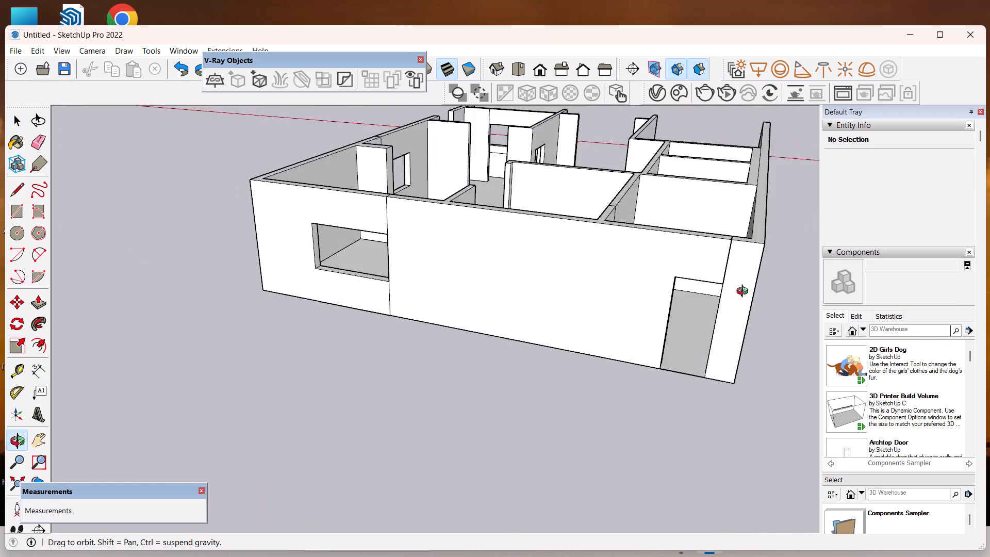
{"action": "middle_click_drag", "start_coordinate": [745, 292], "coordinate": [747, 274]}
{"action": "scroll", "coordinate": [418, 252], "scroll_direction": "up", "scroll_amount": 4}
{"action": "left_click", "coordinate": [36, 149]}
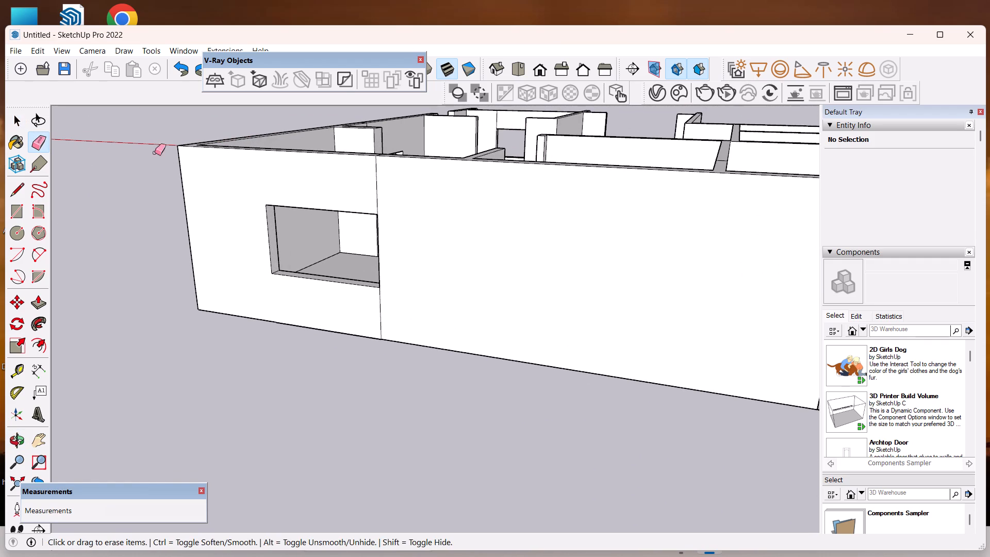
{"action": "left_click_drag", "start_coordinate": [366, 196], "coordinate": [389, 210]}
{"action": "left_click_drag", "start_coordinate": [373, 305], "coordinate": [405, 298]}
{"action": "scroll", "coordinate": [404, 188], "scroll_direction": "down", "scroll_amount": 2}
{"action": "left_click_drag", "start_coordinate": [387, 293], "coordinate": [378, 293]}
{"action": "key", "text": "space"}
{"action": "scroll", "coordinate": [384, 214], "scroll_direction": "down", "scroll_amount": 2}
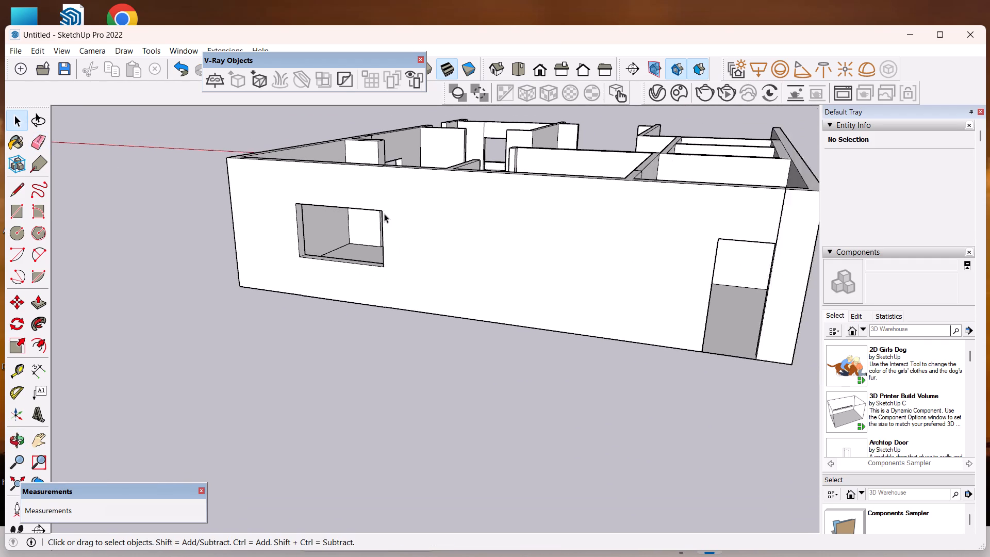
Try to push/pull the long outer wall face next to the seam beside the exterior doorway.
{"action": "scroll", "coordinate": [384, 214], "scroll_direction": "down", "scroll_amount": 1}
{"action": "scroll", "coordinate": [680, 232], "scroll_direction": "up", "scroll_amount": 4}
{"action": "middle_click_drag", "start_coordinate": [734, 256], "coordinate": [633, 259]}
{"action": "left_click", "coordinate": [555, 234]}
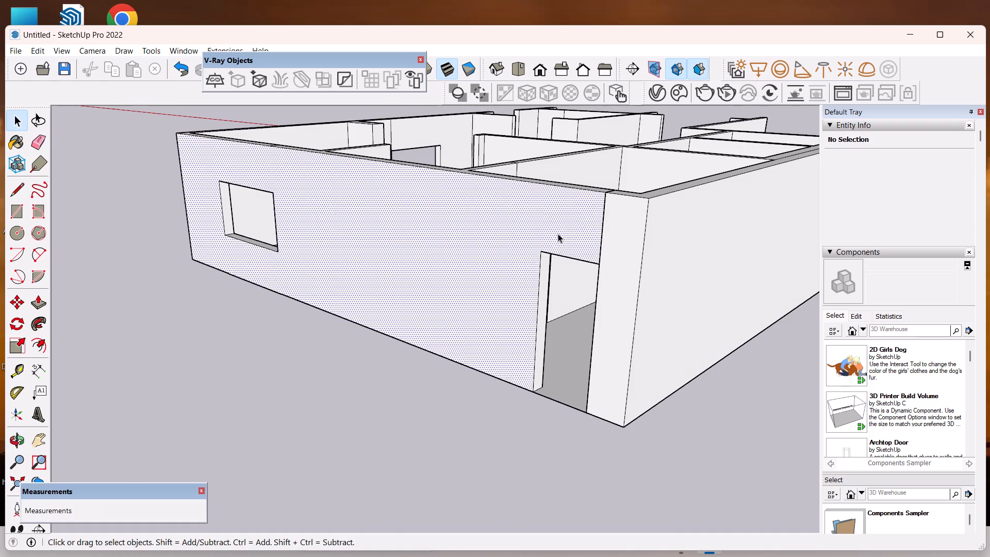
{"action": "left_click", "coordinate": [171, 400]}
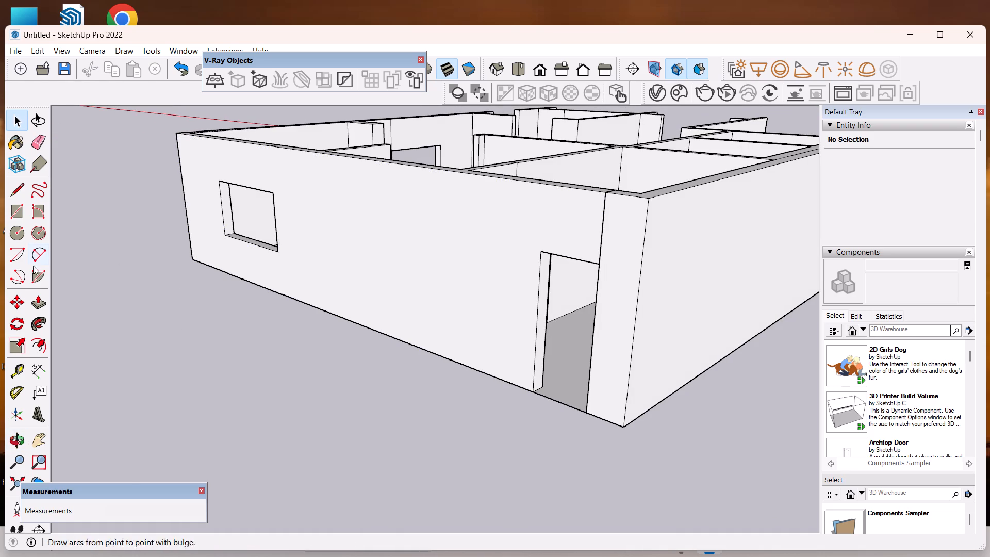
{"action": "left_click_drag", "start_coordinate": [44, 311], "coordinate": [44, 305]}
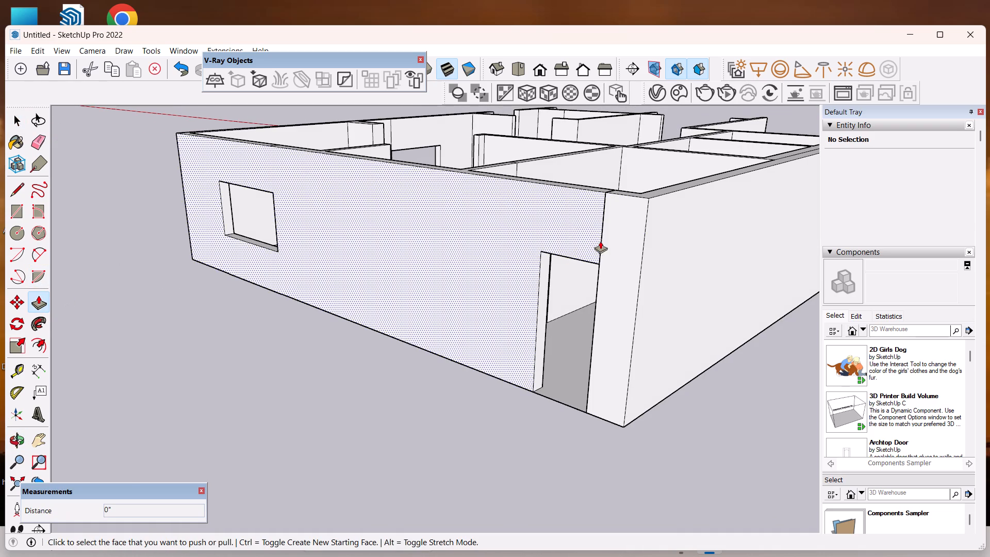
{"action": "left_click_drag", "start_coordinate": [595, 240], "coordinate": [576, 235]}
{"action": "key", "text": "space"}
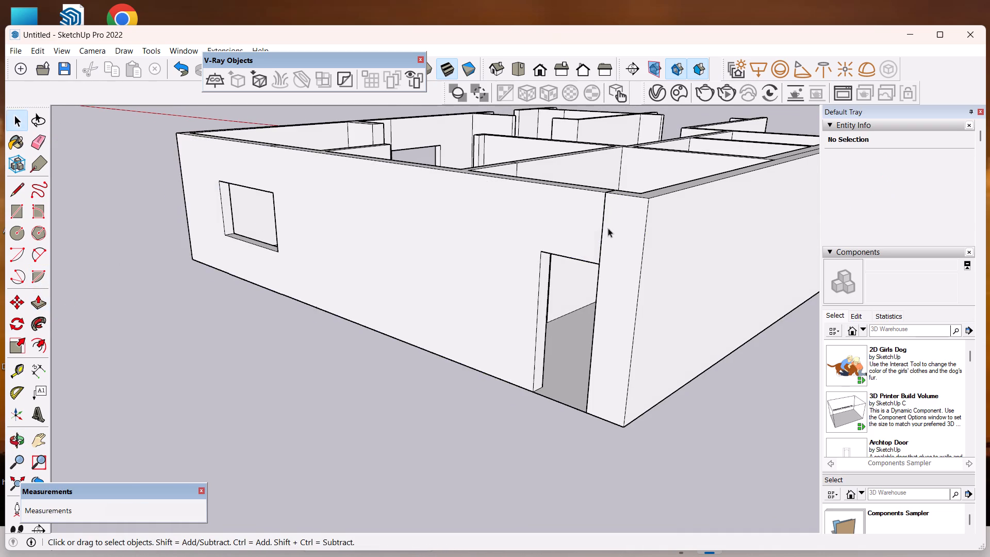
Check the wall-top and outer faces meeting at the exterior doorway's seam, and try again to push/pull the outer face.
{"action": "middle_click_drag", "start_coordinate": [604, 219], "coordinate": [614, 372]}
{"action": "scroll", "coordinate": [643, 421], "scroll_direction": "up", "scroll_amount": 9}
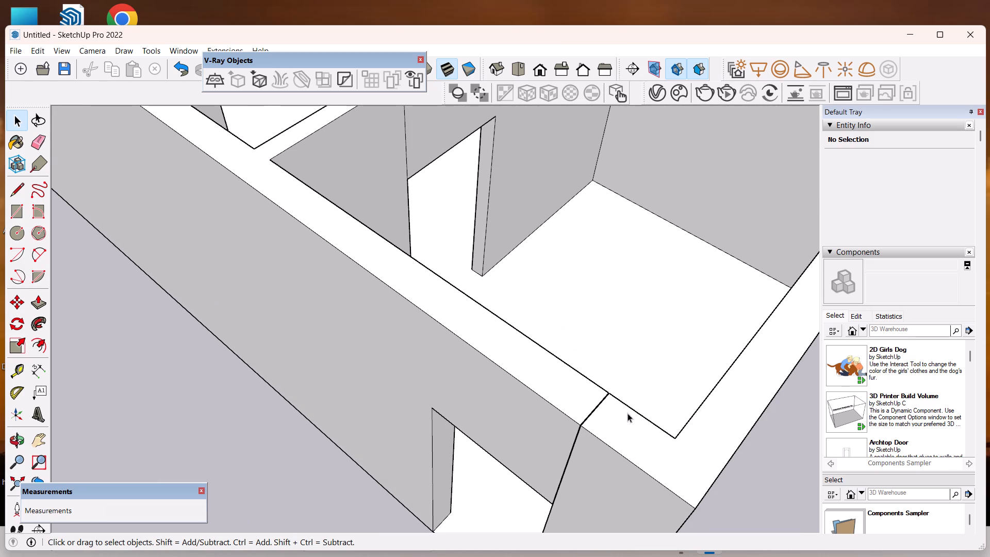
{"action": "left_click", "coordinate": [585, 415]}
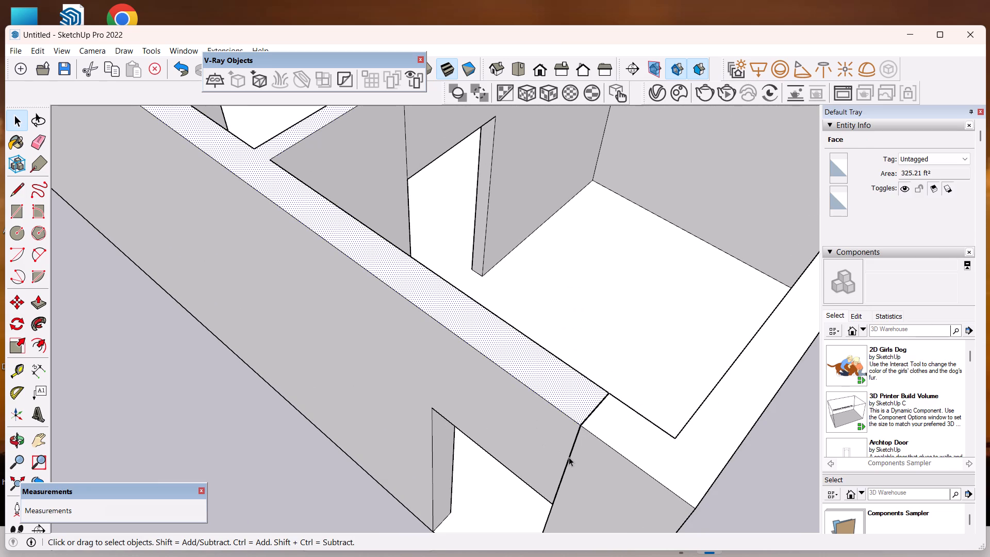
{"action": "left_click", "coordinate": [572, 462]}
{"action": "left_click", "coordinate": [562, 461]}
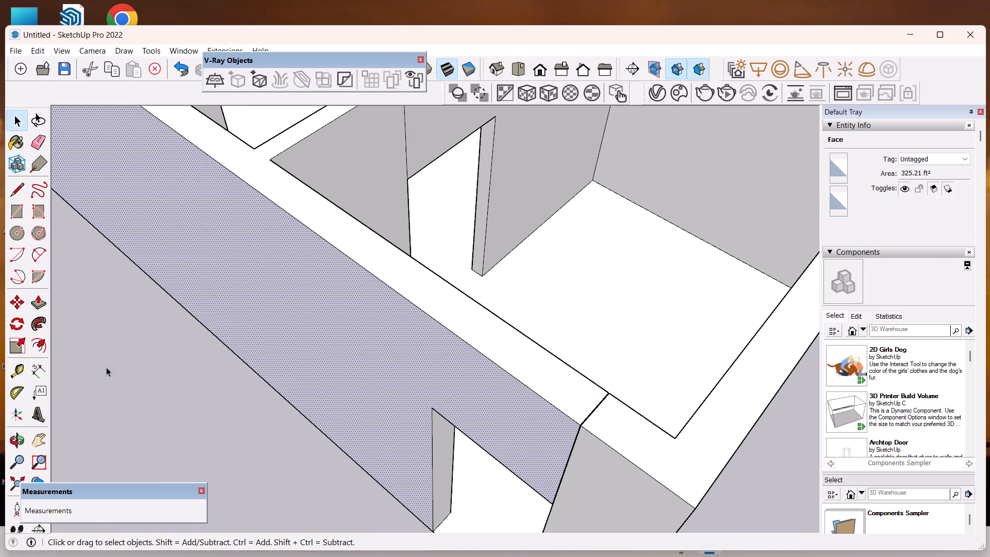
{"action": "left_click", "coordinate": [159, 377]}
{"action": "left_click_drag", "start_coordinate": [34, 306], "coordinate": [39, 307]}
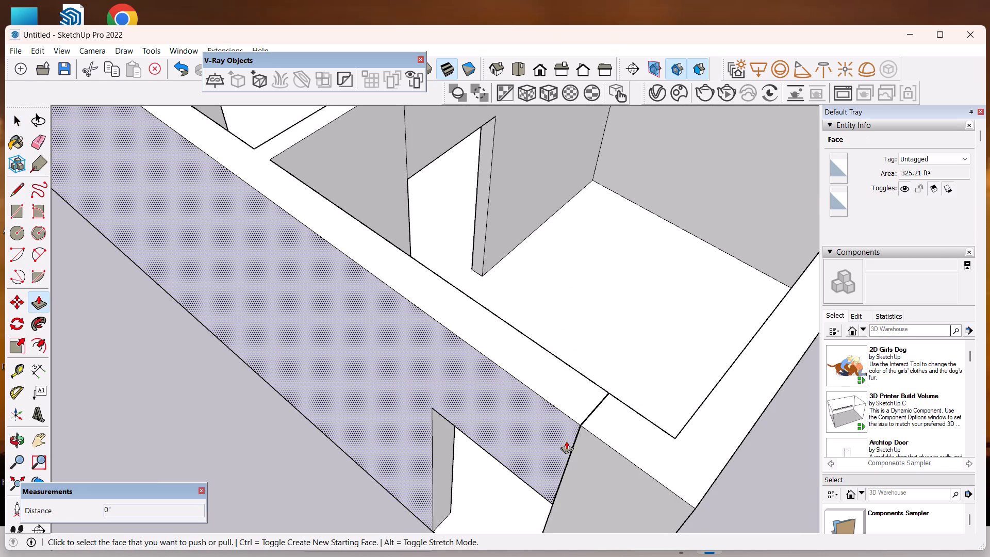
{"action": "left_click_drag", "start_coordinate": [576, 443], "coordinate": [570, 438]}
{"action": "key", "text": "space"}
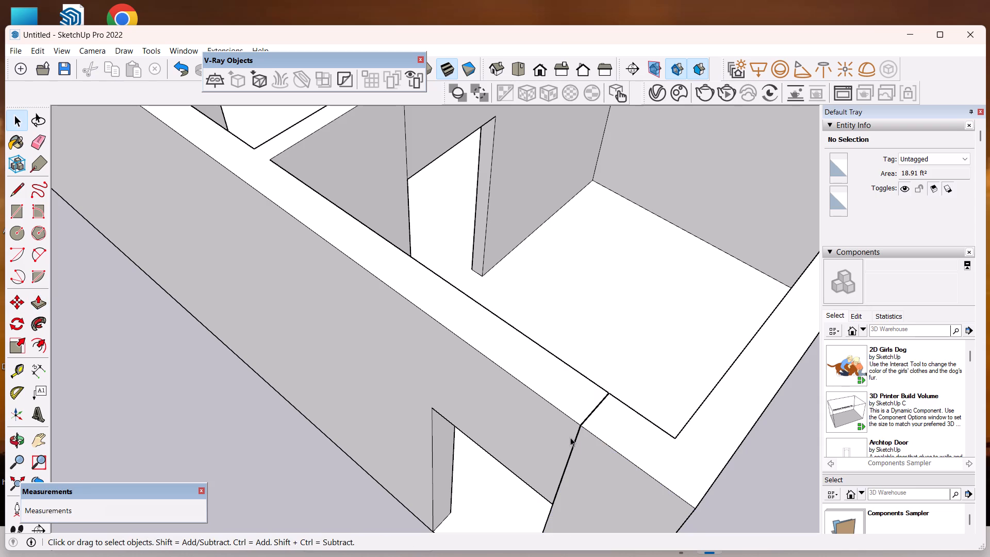
Delete the narrow outer wall face between the exterior doorway's seam and the building corner.
{"action": "left_click_drag", "start_coordinate": [570, 437], "coordinate": [556, 425]}
{"action": "left_click", "coordinate": [569, 416]}
{"action": "key", "text": "space"}
{"action": "key", "text": "space"}
{"action": "scroll", "coordinate": [526, 354], "scroll_direction": "down", "scroll_amount": 3}
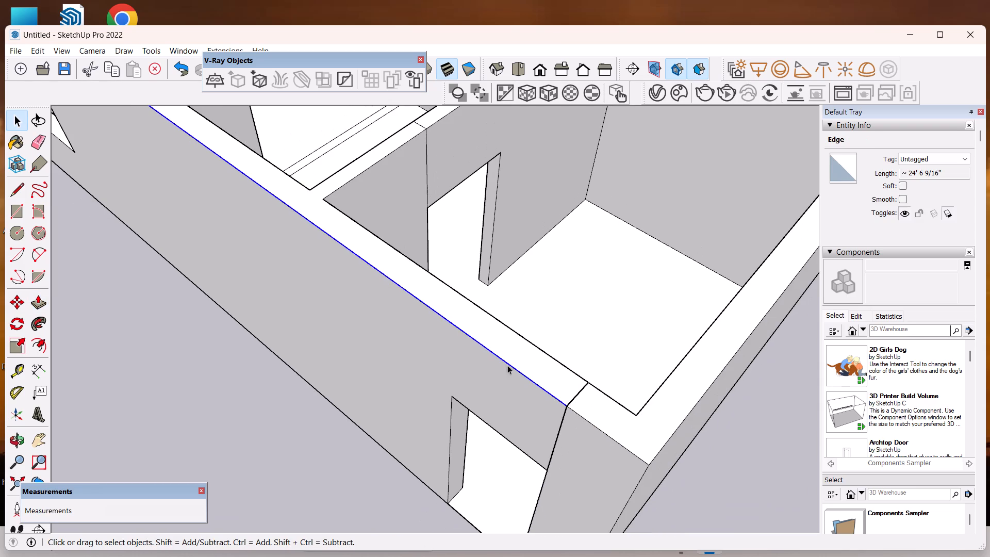
{"action": "left_click", "coordinate": [257, 402]}
{"action": "scroll", "coordinate": [476, 352], "scroll_direction": "down", "scroll_amount": 4}
{"action": "middle_click_drag", "start_coordinate": [591, 424], "coordinate": [794, 96]}
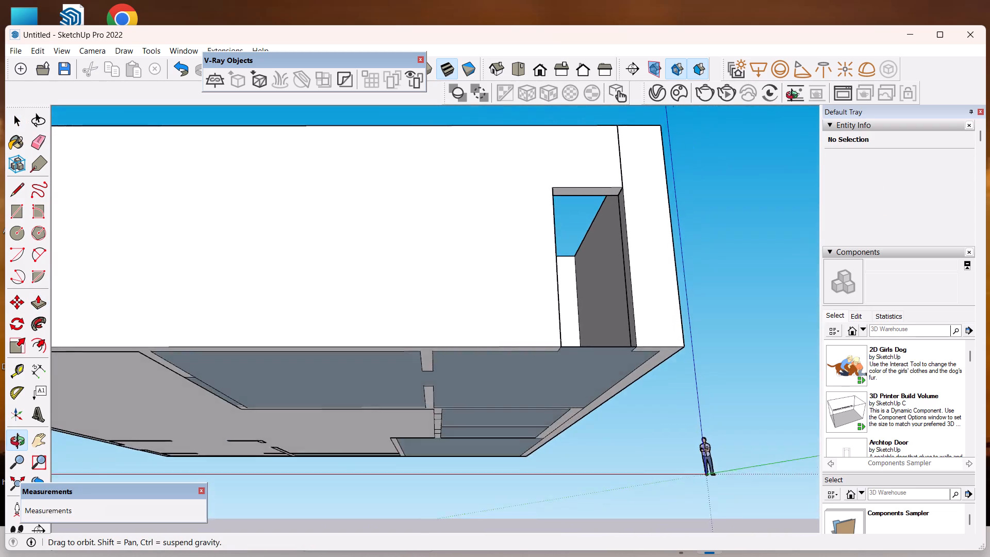
{"action": "middle_click_drag", "start_coordinate": [794, 96], "coordinate": [721, 297]}
{"action": "left_click", "coordinate": [628, 354]}
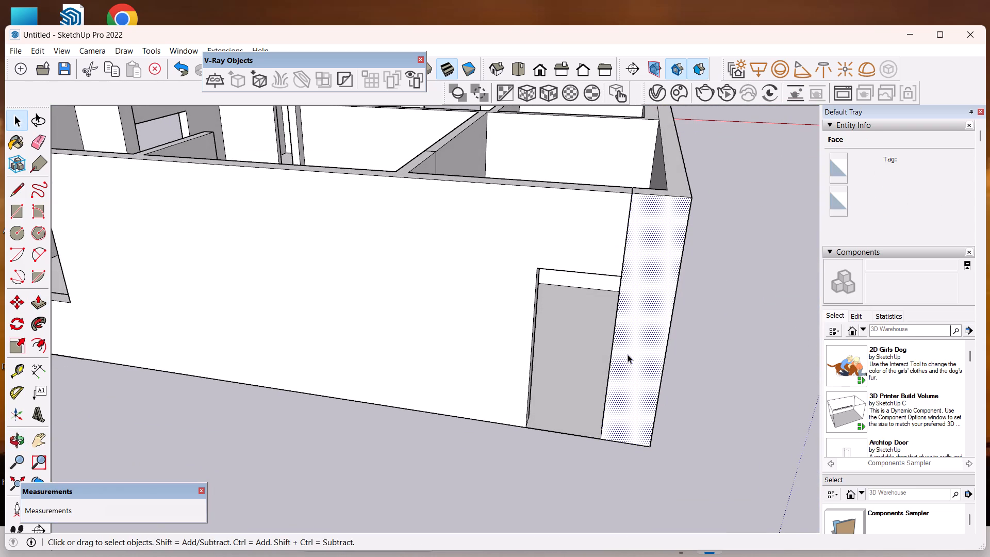
{"action": "key", "text": "BackSpace"}
{"action": "key", "text": "Delete"}
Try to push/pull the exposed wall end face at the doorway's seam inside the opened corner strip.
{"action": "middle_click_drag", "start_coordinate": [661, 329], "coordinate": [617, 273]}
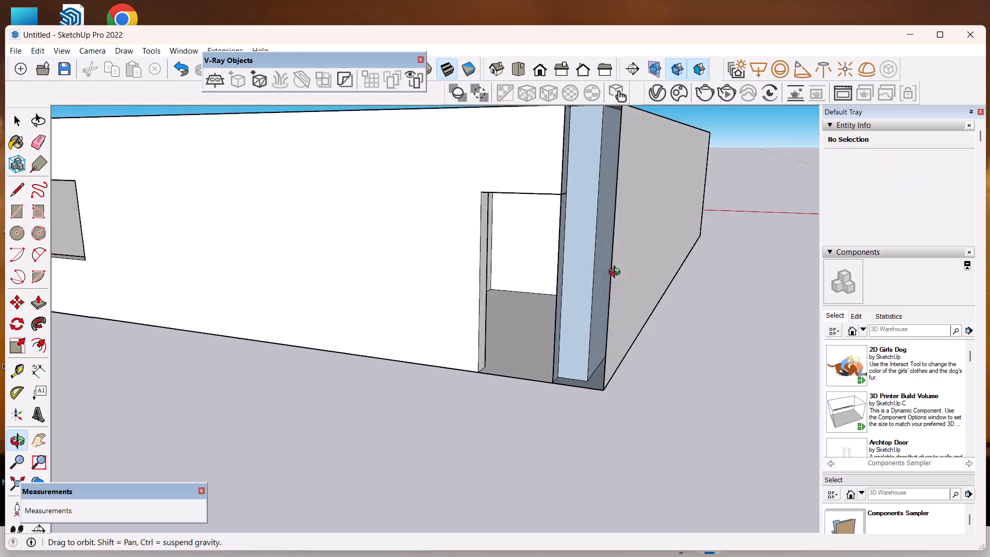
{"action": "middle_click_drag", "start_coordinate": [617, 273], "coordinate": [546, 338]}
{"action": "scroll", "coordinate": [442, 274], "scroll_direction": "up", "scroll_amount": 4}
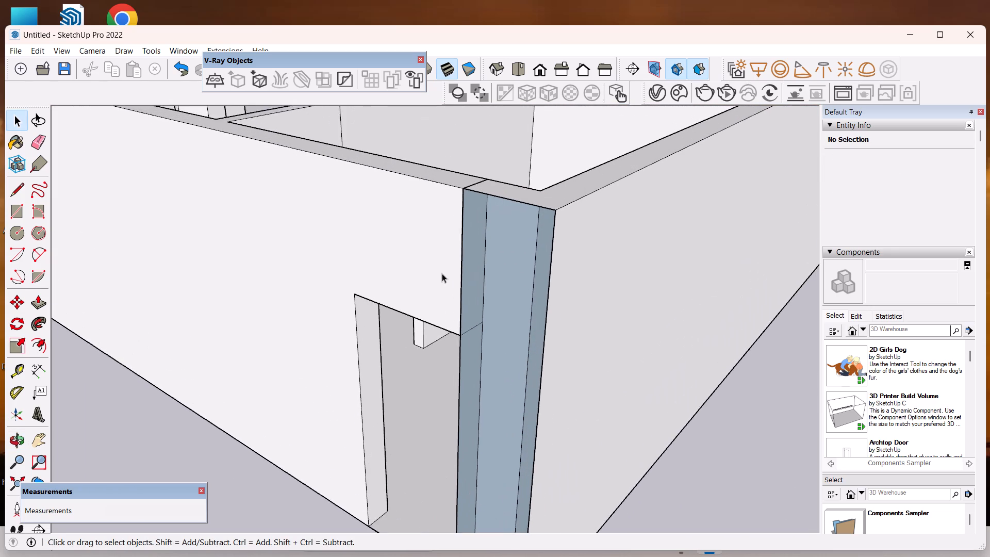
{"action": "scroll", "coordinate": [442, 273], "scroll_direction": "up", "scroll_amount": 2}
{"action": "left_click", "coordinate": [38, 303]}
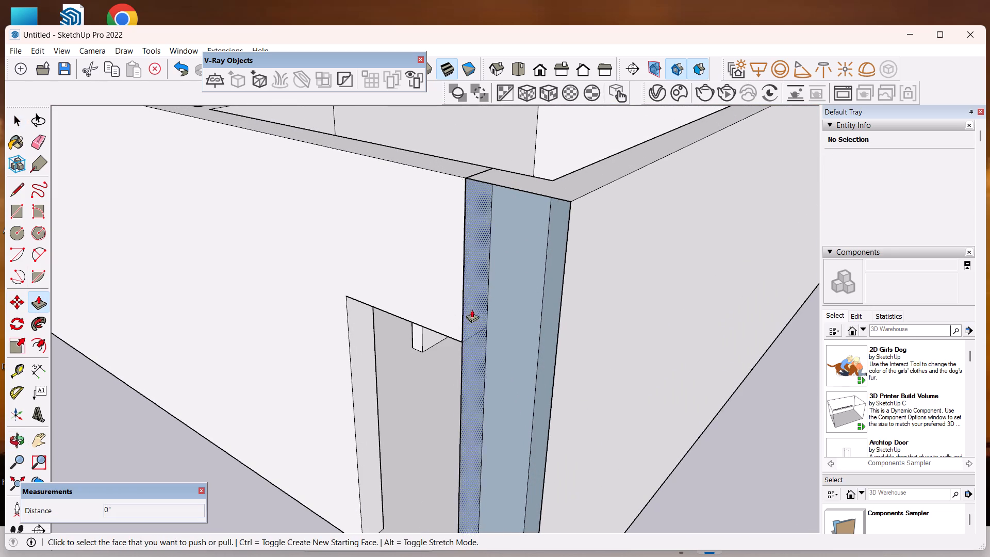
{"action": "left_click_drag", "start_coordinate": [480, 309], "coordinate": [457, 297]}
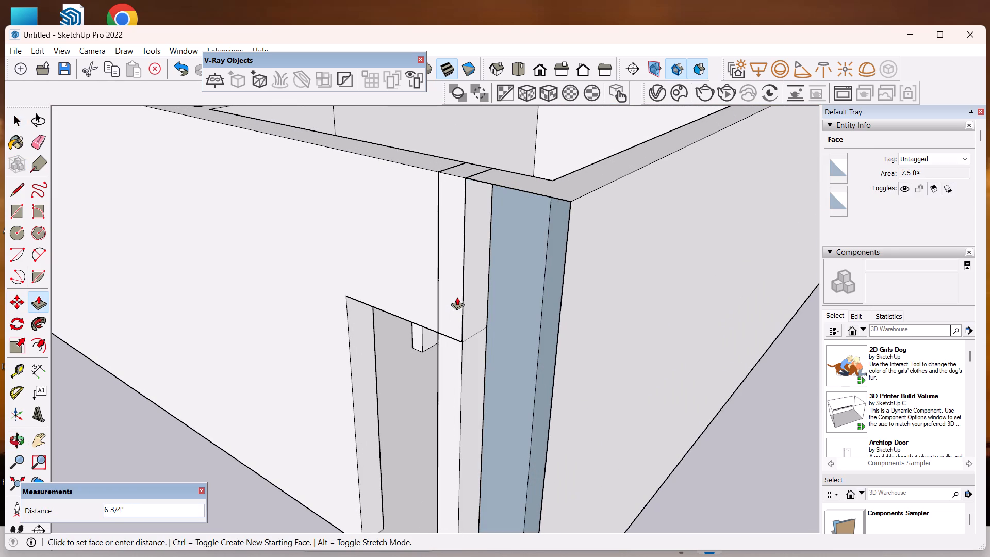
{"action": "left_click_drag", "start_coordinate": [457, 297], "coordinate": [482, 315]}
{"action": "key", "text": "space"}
Erase the vertical edges of the corner piece's end face beside the exterior doorway, below the header.
{"action": "middle_click_drag", "start_coordinate": [463, 349], "coordinate": [502, 241]}
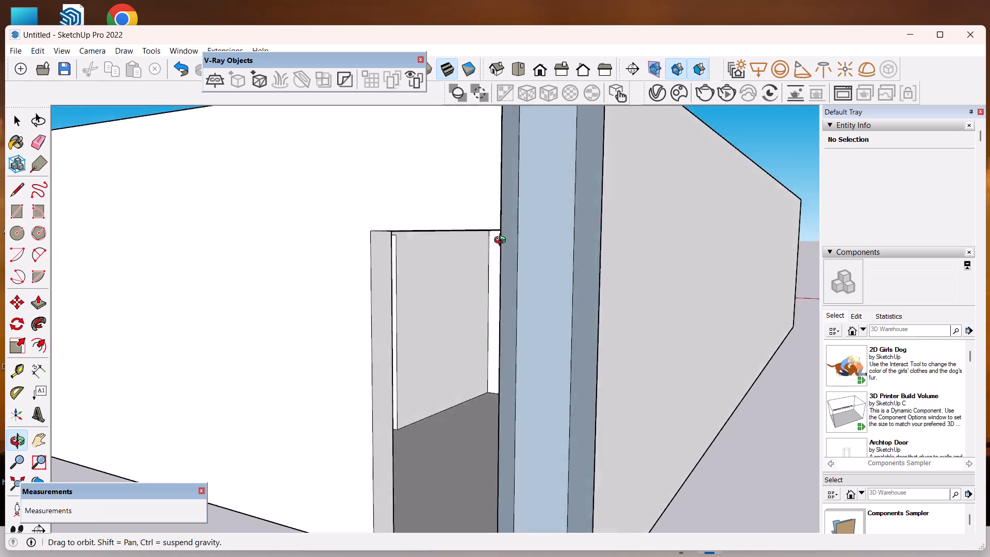
{"action": "middle_click_drag", "start_coordinate": [502, 241], "coordinate": [520, 297]}
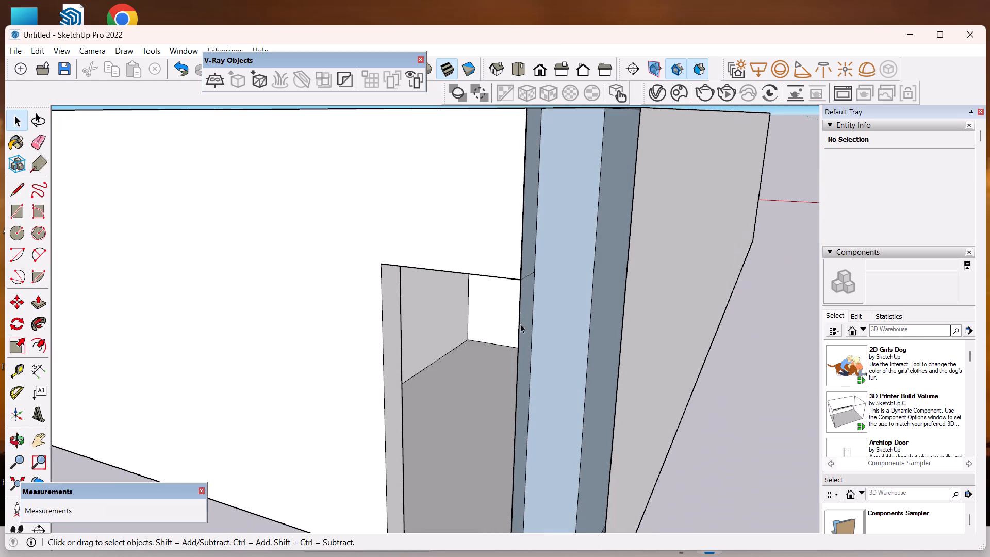
{"action": "left_click_drag", "start_coordinate": [40, 145], "coordinate": [42, 150]}
{"action": "left_click_drag", "start_coordinate": [529, 422], "coordinate": [513, 423]}
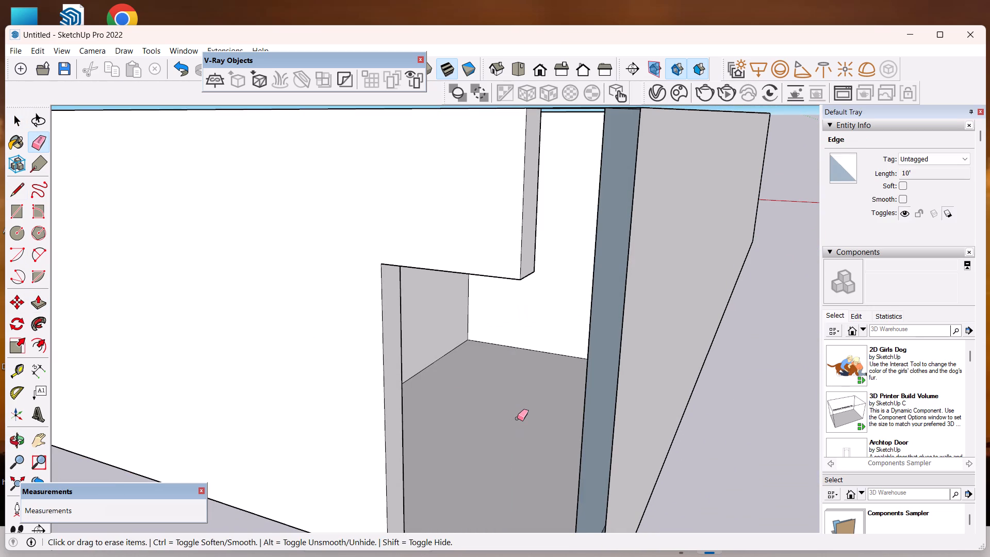
Push the header's end face back along the outer wall, past the far side of the exterior doorway.
{"action": "scroll", "coordinate": [570, 365], "scroll_direction": "down", "scroll_amount": 14}
{"action": "middle_click_drag", "start_coordinate": [633, 357], "coordinate": [590, 370]}
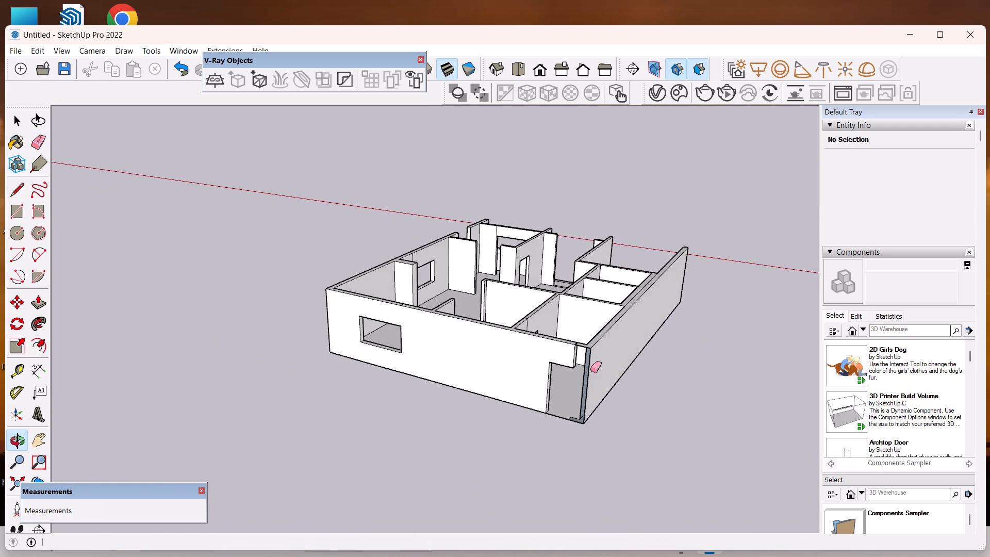
{"action": "middle_click_drag", "start_coordinate": [590, 370], "coordinate": [607, 376]}
{"action": "key", "text": "space"}
{"action": "scroll", "coordinate": [566, 341], "scroll_direction": "up", "scroll_amount": 9}
{"action": "middle_click_drag", "start_coordinate": [600, 410], "coordinate": [532, 387]}
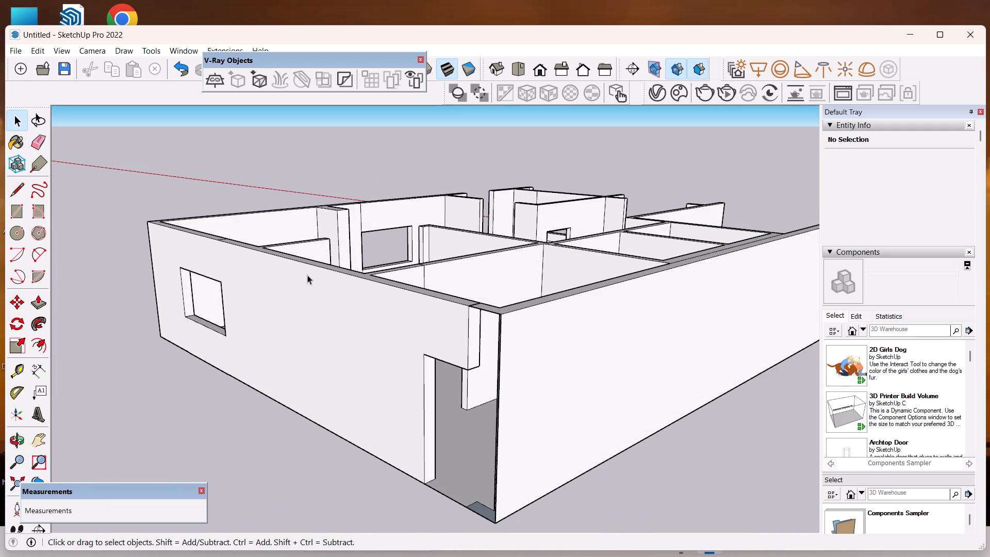
{"action": "left_click", "coordinate": [38, 303]}
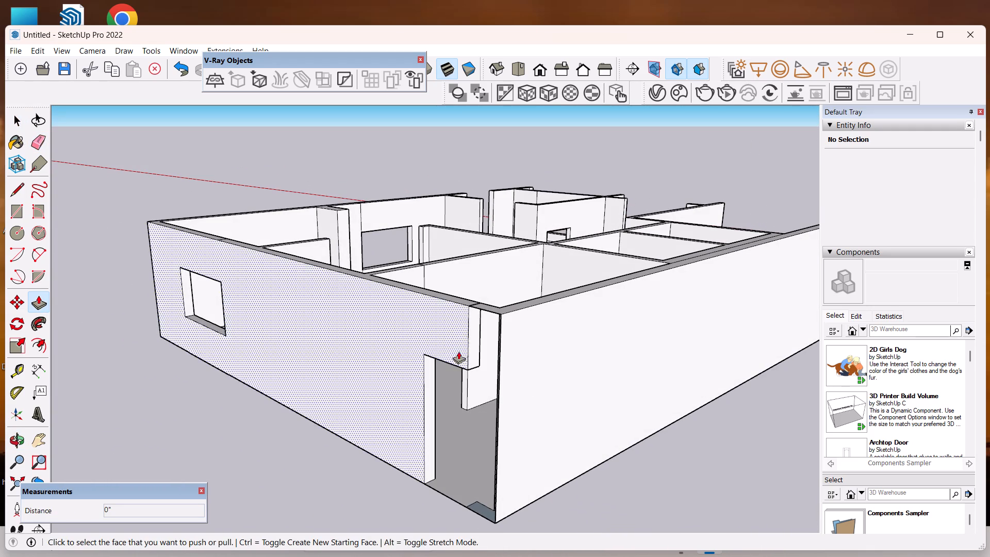
{"action": "left_click_drag", "start_coordinate": [476, 345], "coordinate": [395, 311]}
Draw a 9" line across the wall thickness at the base of the opened corner beside the exterior doorway.
{"action": "scroll", "coordinate": [478, 394], "scroll_direction": "down", "scroll_amount": 5}
{"action": "middle_click_drag", "start_coordinate": [495, 405], "coordinate": [638, 414]}
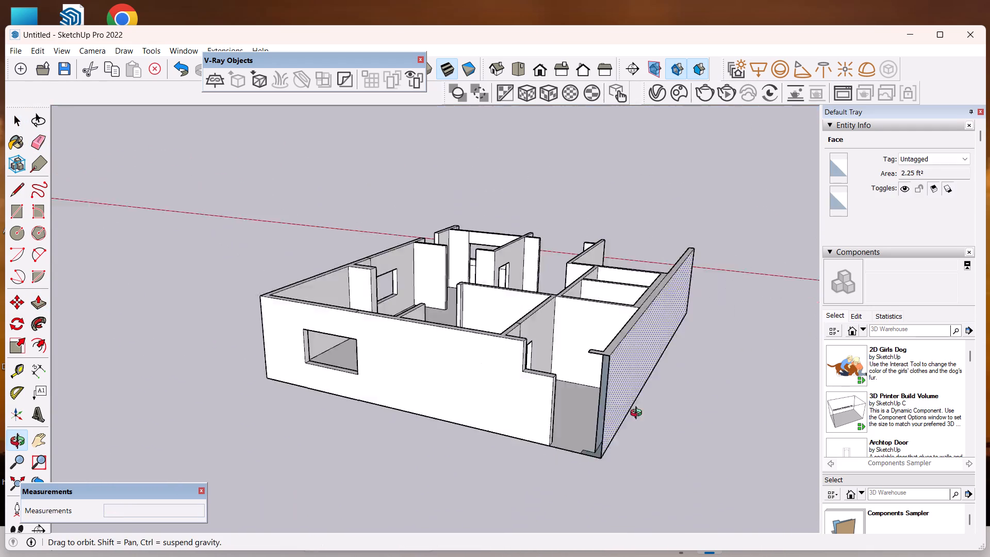
{"action": "middle_click_drag", "start_coordinate": [638, 414], "coordinate": [690, 395]}
{"action": "key", "text": "space"}
{"action": "scroll", "coordinate": [745, 398], "scroll_direction": "up", "scroll_amount": 8}
{"action": "middle_click_drag", "start_coordinate": [712, 380], "coordinate": [703, 434]}
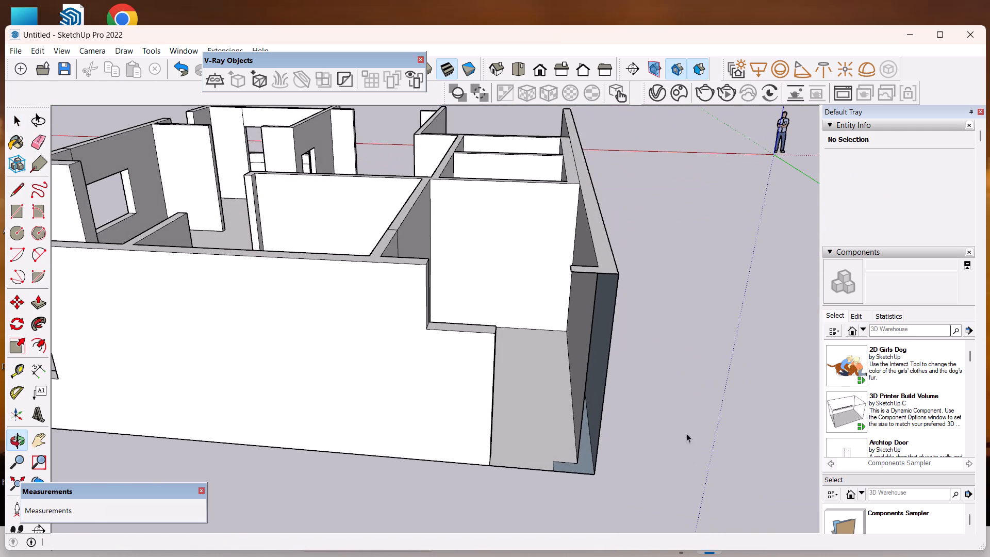
{"action": "left_click", "coordinate": [16, 191]}
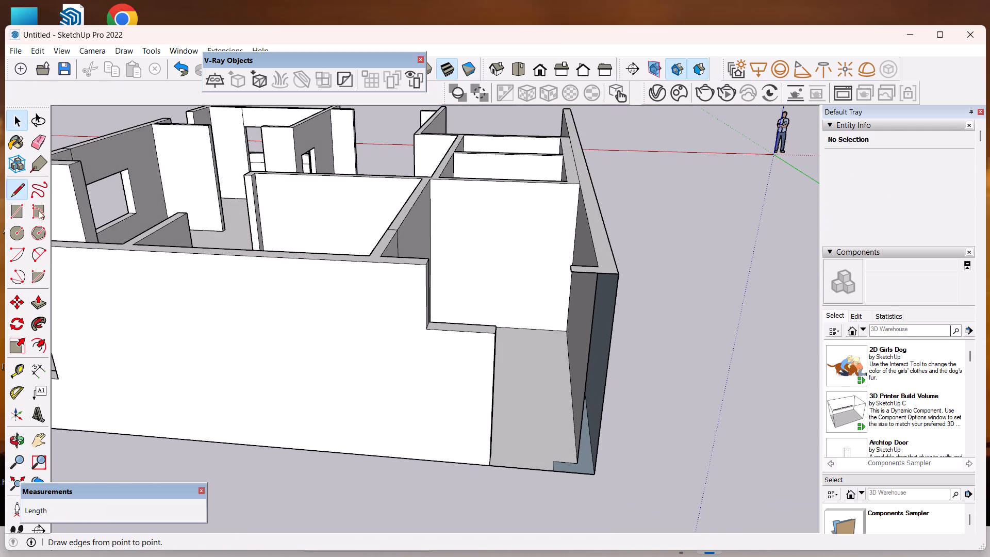
{"action": "left_click", "coordinate": [557, 461]}
{"action": "left_click", "coordinate": [554, 475]}
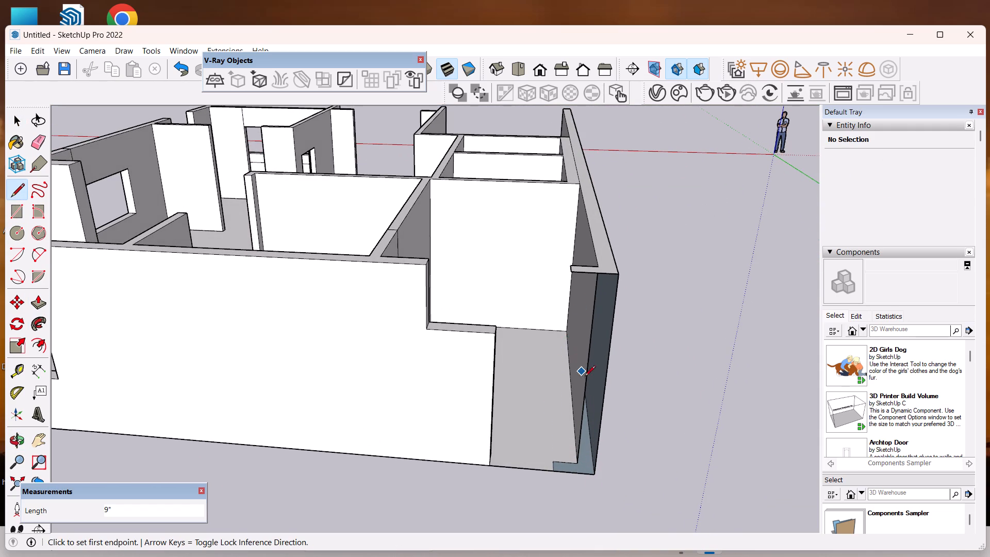
Push/pull the underside of the L-shaped wall-top face at the open corner 8' 9 1/16" downward.
{"action": "scroll", "coordinate": [585, 377], "scroll_direction": "down", "scroll_amount": 5}
{"action": "middle_click_drag", "start_coordinate": [660, 405], "coordinate": [655, 457]}
{"action": "scroll", "coordinate": [625, 434], "scroll_direction": "up", "scroll_amount": 2}
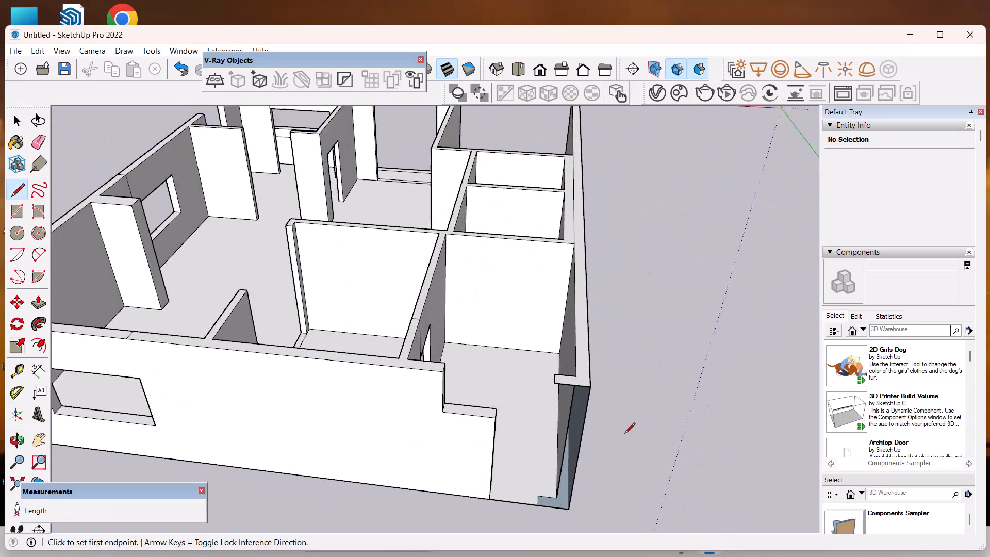
{"action": "scroll", "coordinate": [624, 434], "scroll_direction": "up", "scroll_amount": 2}
{"action": "key", "text": "space"}
{"action": "middle_click_drag", "start_coordinate": [597, 443], "coordinate": [605, 358]}
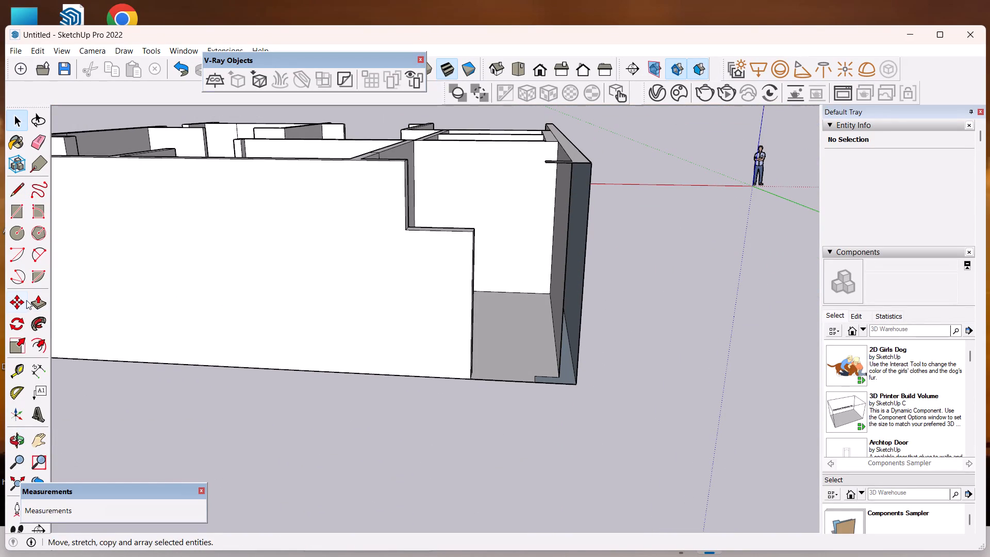
{"action": "left_click", "coordinate": [37, 305]}
{"action": "scroll", "coordinate": [584, 176], "scroll_direction": "up", "scroll_amount": 8}
{"action": "middle_click_drag", "start_coordinate": [584, 176], "coordinate": [589, 165]}
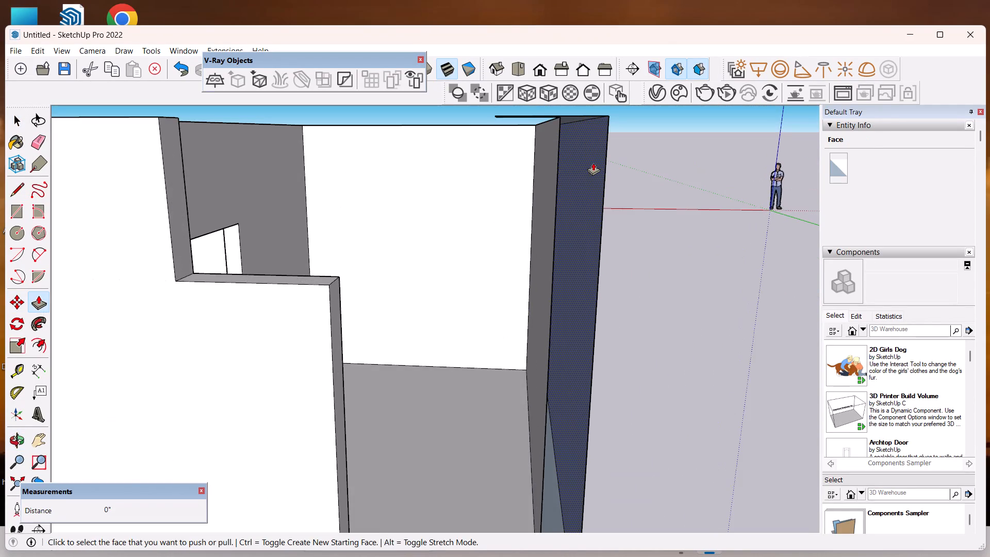
{"action": "scroll", "coordinate": [593, 165], "scroll_direction": "up", "scroll_amount": 2}
{"action": "middle_click", "coordinate": [593, 165]}
{"action": "scroll", "coordinate": [596, 224], "scroll_direction": "down", "scroll_amount": 12}
{"action": "middle_click_drag", "start_coordinate": [609, 286], "coordinate": [610, 200]}
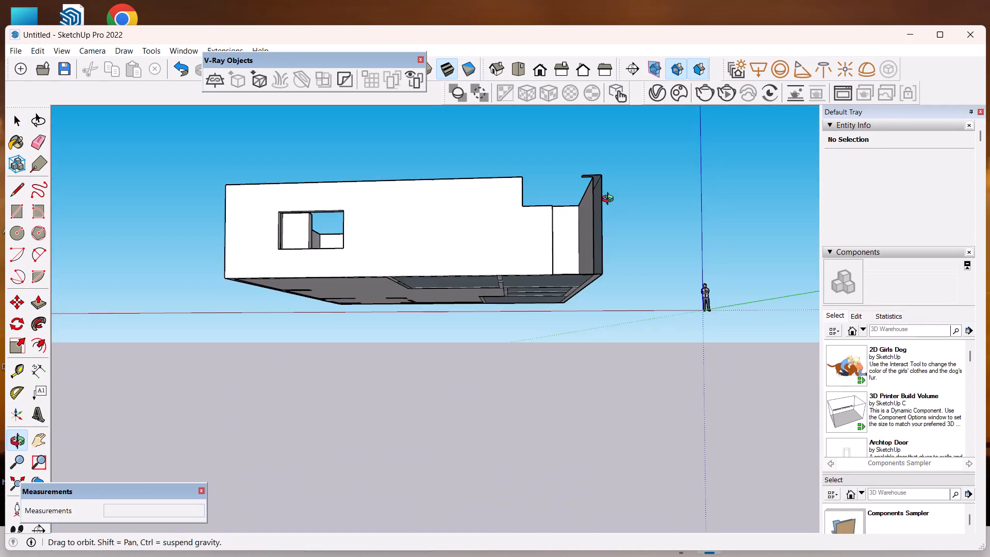
{"action": "middle_click_drag", "start_coordinate": [610, 200], "coordinate": [610, 163]}
{"action": "scroll", "coordinate": [600, 132], "scroll_direction": "up", "scroll_amount": 8}
{"action": "scroll", "coordinate": [562, 176], "scroll_direction": "up", "scroll_amount": 8}
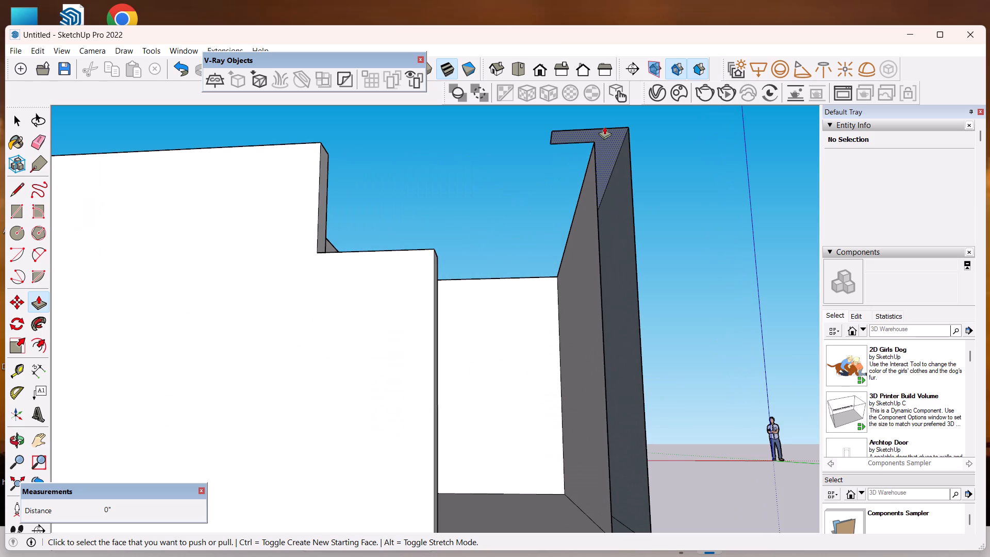
{"action": "left_click_drag", "start_coordinate": [605, 136], "coordinate": [651, 318]}
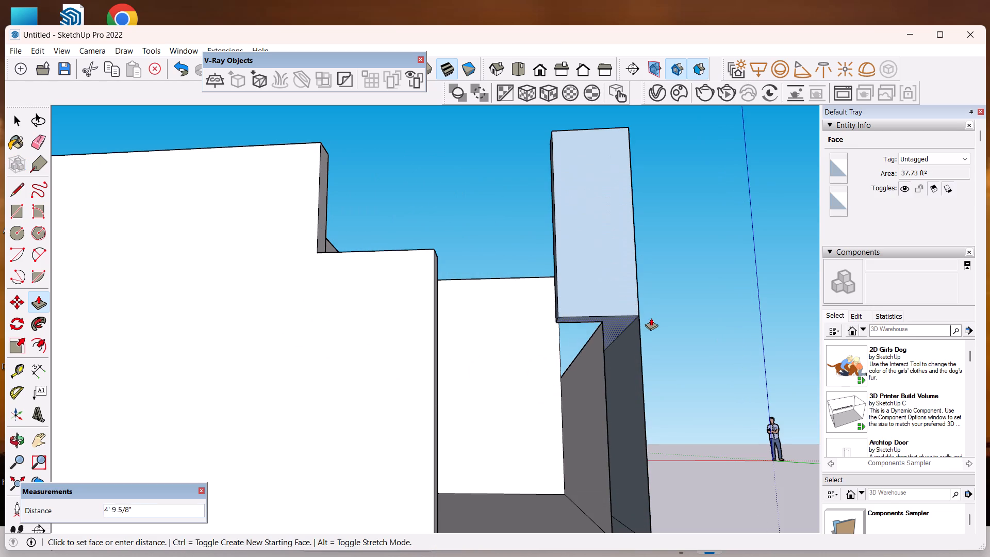
{"action": "left_click_drag", "start_coordinate": [651, 318], "coordinate": [712, 488]}
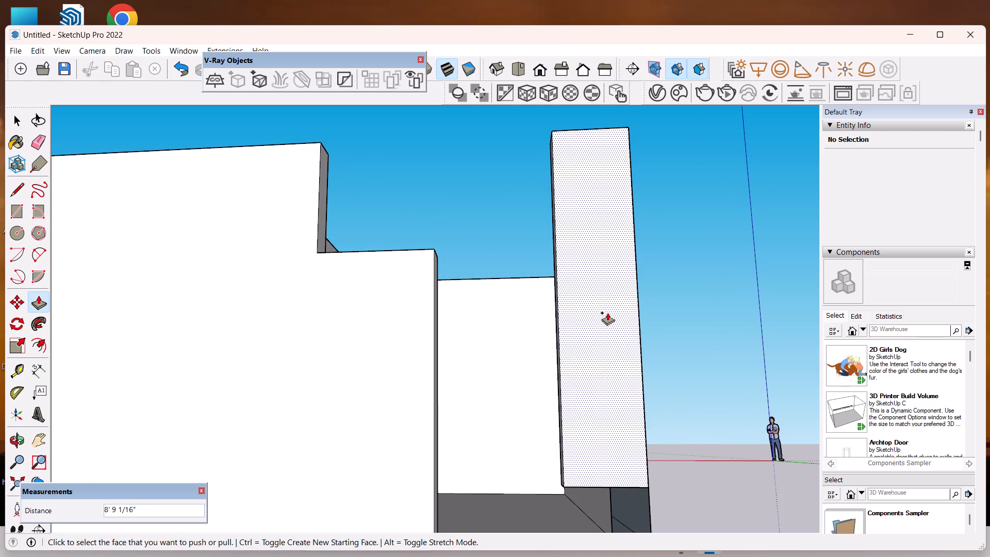
Extend the corner wall piece's bottom face another 1' 2 15/16" down to the base of the walls.
{"action": "scroll", "coordinate": [598, 308], "scroll_direction": "down", "scroll_amount": 6}
{"action": "scroll", "coordinate": [627, 456], "scroll_direction": "up", "scroll_amount": 4}
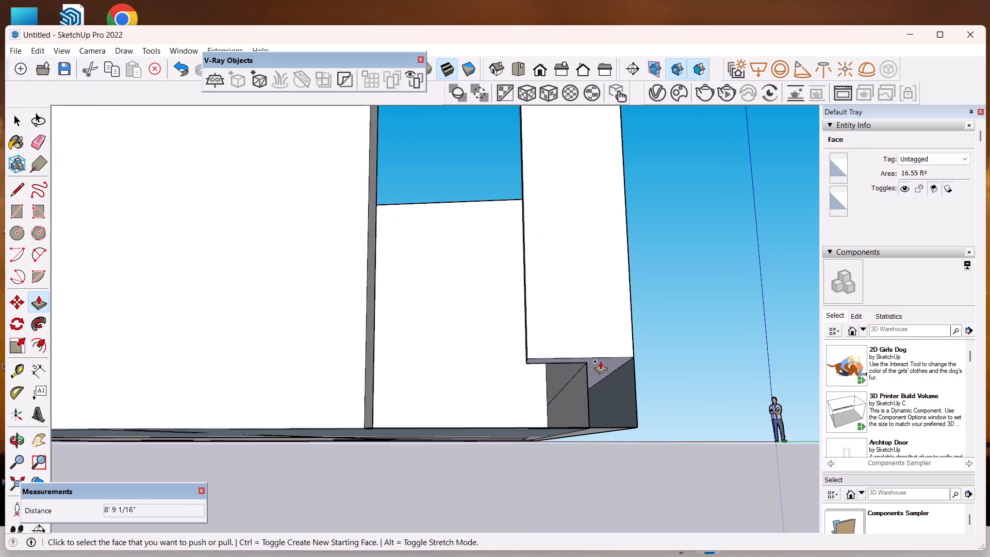
{"action": "left_click_drag", "start_coordinate": [600, 359], "coordinate": [621, 404]}
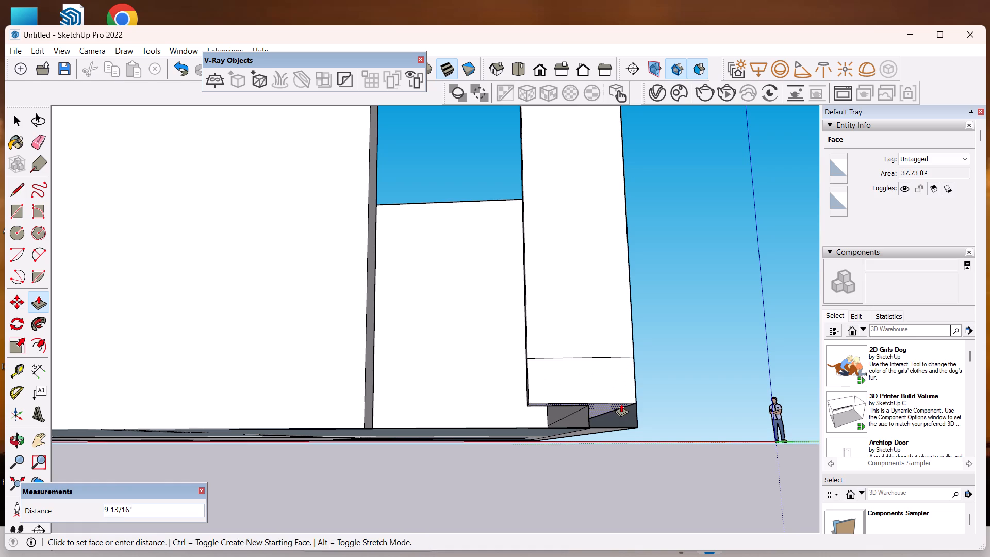
{"action": "left_click_drag", "start_coordinate": [621, 404], "coordinate": [635, 430]}
{"action": "scroll", "coordinate": [645, 376], "scroll_direction": "down", "scroll_amount": 10}
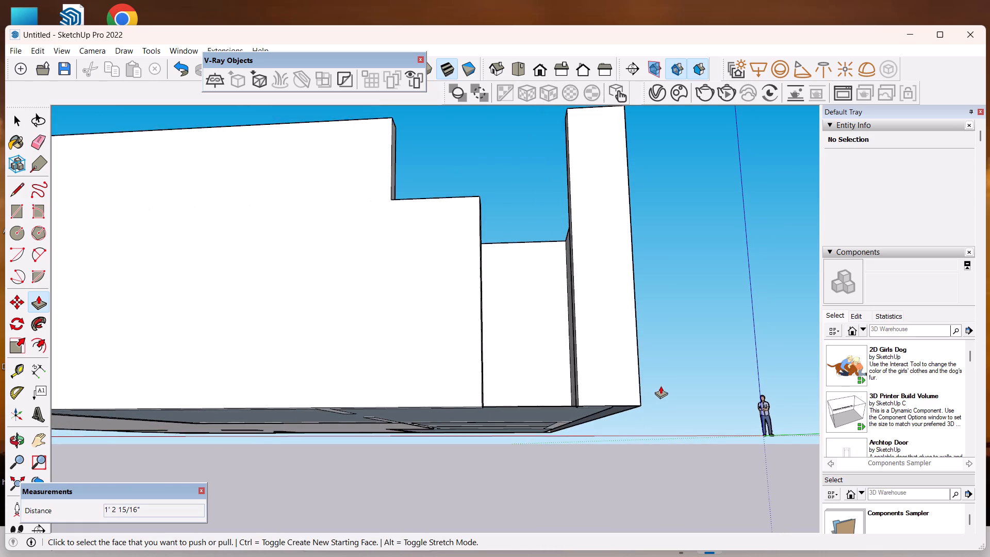
Pull the header's end face 6' across the exterior doorway to meet the rebuilt corner wall piece.
{"action": "scroll", "coordinate": [661, 386], "scroll_direction": "down", "scroll_amount": 2}
{"action": "middle_click_drag", "start_coordinate": [646, 346], "coordinate": [768, 556]}
{"action": "scroll", "coordinate": [678, 411], "scroll_direction": "down", "scroll_amount": 1}
{"action": "scroll", "coordinate": [730, 465], "scroll_direction": "down", "scroll_amount": 3}
{"action": "middle_click_drag", "start_coordinate": [735, 479], "coordinate": [632, 474]}
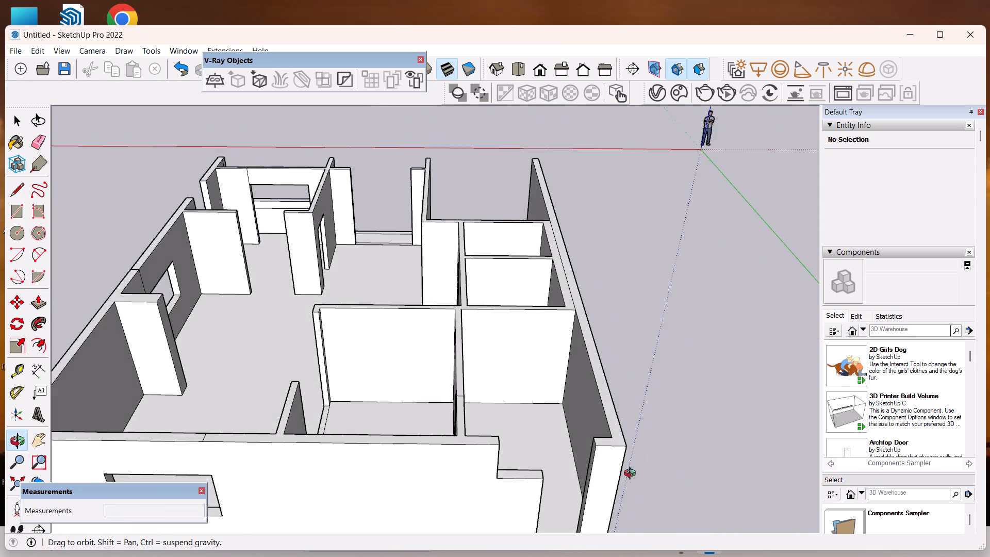
{"action": "middle_click_drag", "start_coordinate": [632, 474], "coordinate": [631, 409]}
{"action": "scroll", "coordinate": [597, 417], "scroll_direction": "up", "scroll_amount": 2}
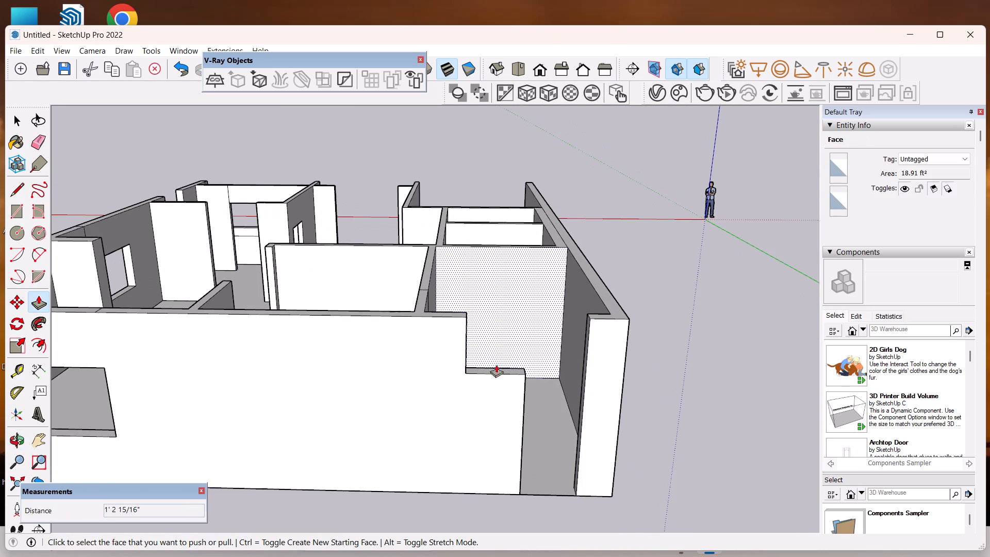
{"action": "middle_click_drag", "start_coordinate": [530, 417], "coordinate": [445, 374]}
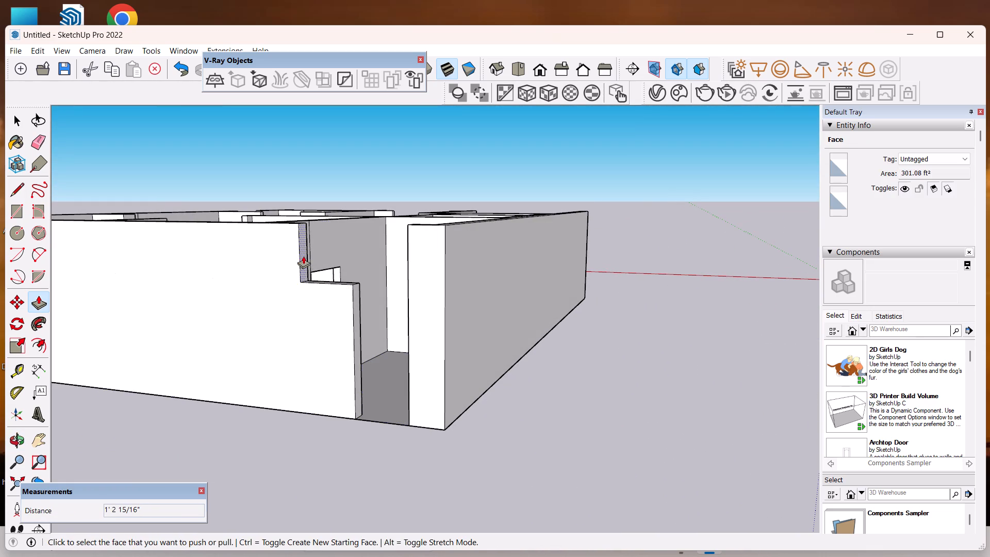
{"action": "left_click_drag", "start_coordinate": [303, 256], "coordinate": [408, 276]}
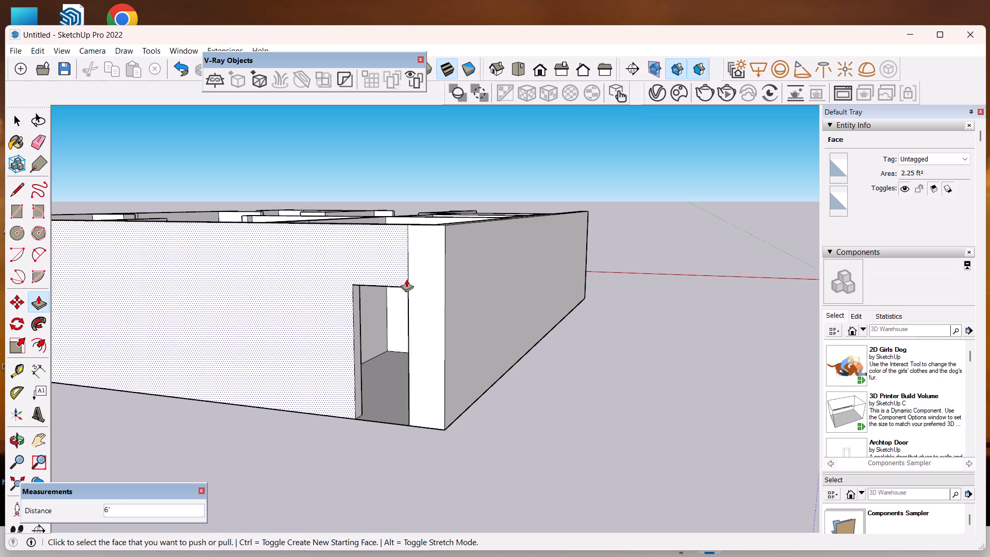
Erase the vertical seam on the outer wall face between the header and the rebuilt corner piece.
{"action": "scroll", "coordinate": [455, 330], "scroll_direction": "down", "scroll_amount": 2}
{"action": "middle_click_drag", "start_coordinate": [488, 343], "coordinate": [569, 424]}
{"action": "key", "text": "space"}
{"action": "scroll", "coordinate": [676, 451], "scroll_direction": "up", "scroll_amount": 2}
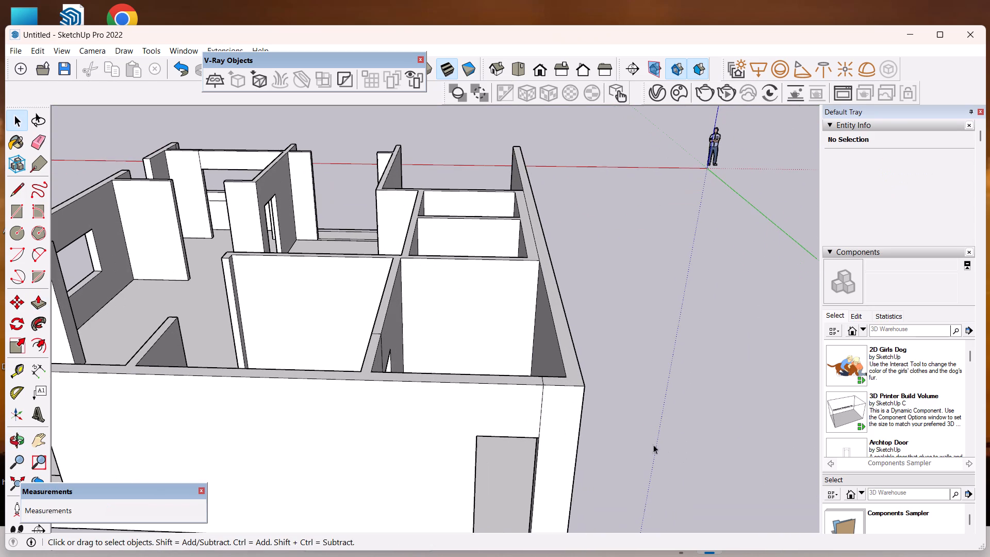
{"action": "left_click", "coordinate": [32, 146]}
{"action": "left_click_drag", "start_coordinate": [545, 413], "coordinate": [541, 405]}
{"action": "left_click", "coordinate": [540, 405]}
Erase the short seam across the top of the outer wall near the rebuilt corner.
{"action": "middle_click_drag", "start_coordinate": [543, 397], "coordinate": [557, 421]}
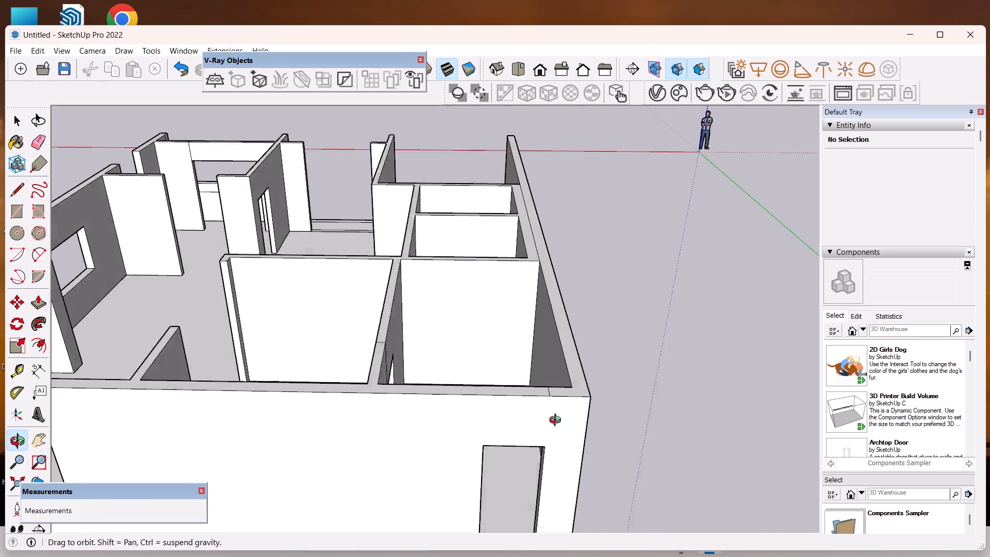
{"action": "middle_click_drag", "start_coordinate": [557, 421], "coordinate": [593, 494]}
{"action": "scroll", "coordinate": [606, 469], "scroll_direction": "up", "scroll_amount": 7}
{"action": "left_click", "coordinate": [579, 462]}
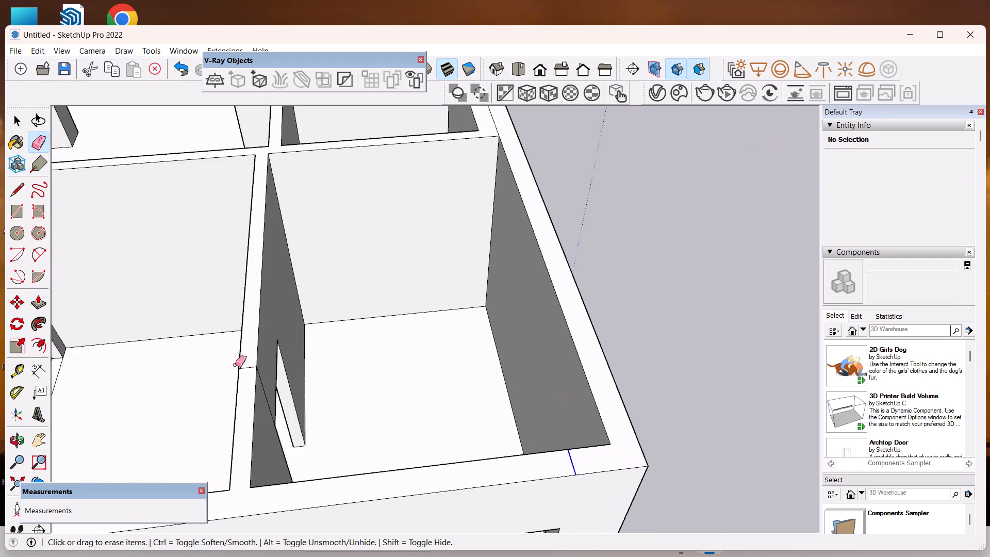
Erase the short seam across the top of the interior partition wall beside the corner room's doorway.
{"action": "scroll", "coordinate": [203, 353], "scroll_direction": "up", "scroll_amount": 1}
{"action": "scroll", "coordinate": [203, 353], "scroll_direction": "down", "scroll_amount": 1}
{"action": "scroll", "coordinate": [203, 353], "scroll_direction": "up", "scroll_amount": 5}
{"action": "left_click_drag", "start_coordinate": [331, 389], "coordinate": [339, 406]}
{"action": "middle_click_drag", "start_coordinate": [364, 441], "coordinate": [212, 421]}
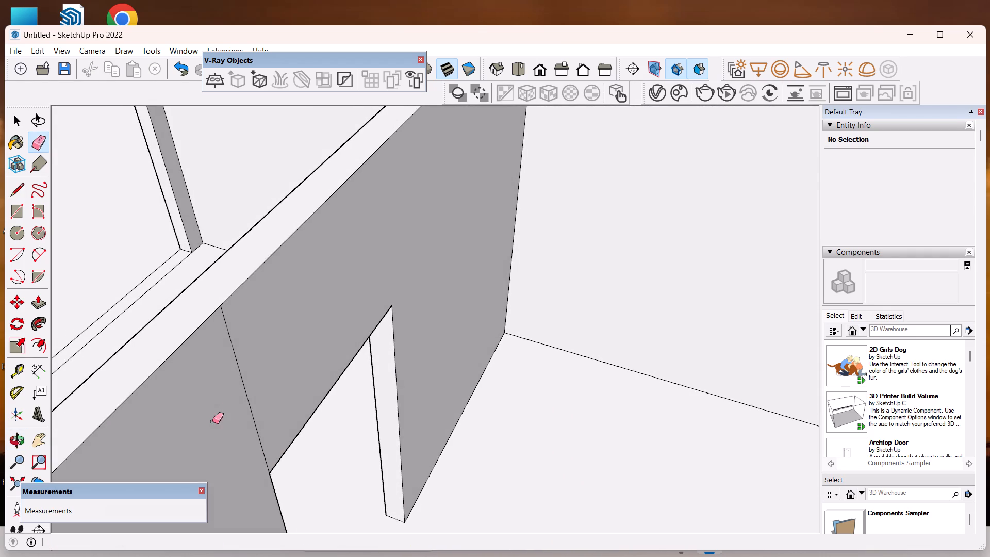
Erase the vertical seam above the doorway on the corner room's side of the partition wall.
{"action": "middle_click_drag", "start_coordinate": [212, 421], "coordinate": [213, 422]}
{"action": "left_click_drag", "start_coordinate": [255, 362], "coordinate": [242, 382]}
{"action": "scroll", "coordinate": [312, 362], "scroll_direction": "down", "scroll_amount": 15}
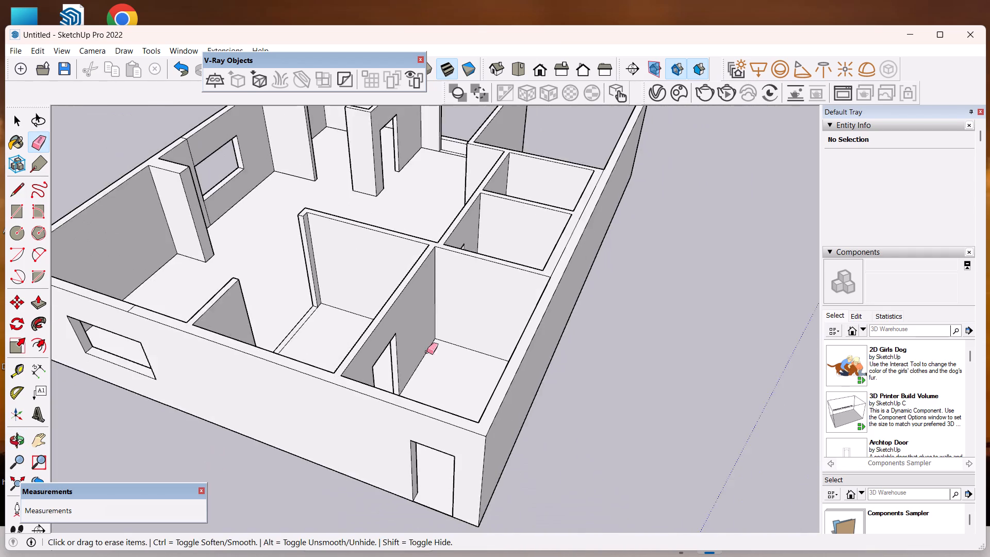
Erase the matching vertical seam above the doorway on the opposite face of the partition wall.
{"action": "middle_click_drag", "start_coordinate": [414, 380], "coordinate": [849, 336]}
{"action": "scroll", "coordinate": [653, 224], "scroll_direction": "up", "scroll_amount": 7}
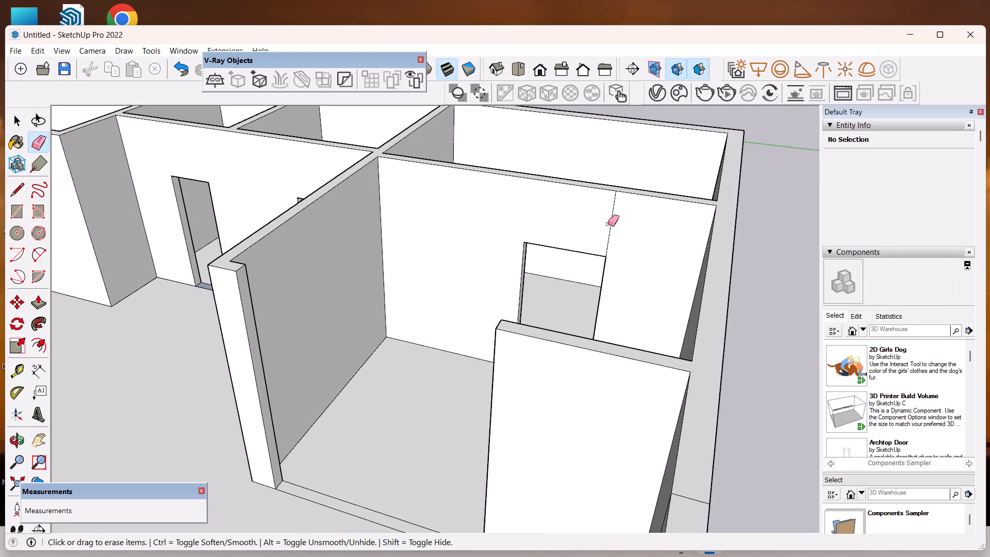
{"action": "left_click_drag", "start_coordinate": [604, 224], "coordinate": [621, 231]}
Erase the short seam across the top of the outer wall beside the partition junction.
{"action": "scroll", "coordinate": [426, 189], "scroll_direction": "down", "scroll_amount": 4}
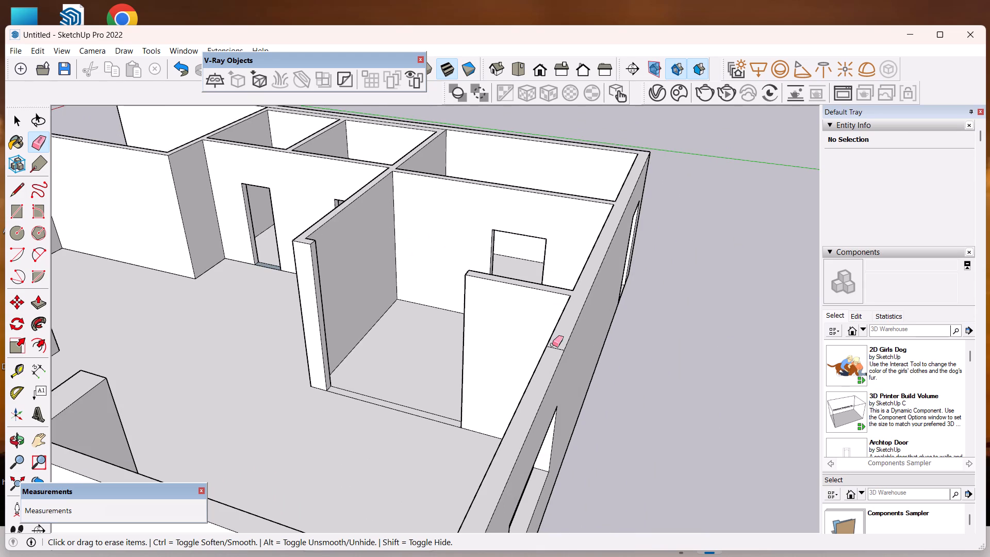
{"action": "left_click_drag", "start_coordinate": [552, 345], "coordinate": [553, 359]}
Erase the vertical seams below and above the window edge on the outer wall's exterior face.
{"action": "scroll", "coordinate": [547, 277], "scroll_direction": "down", "scroll_amount": 13}
{"action": "middle_click_drag", "start_coordinate": [543, 390], "coordinate": [977, 309]}
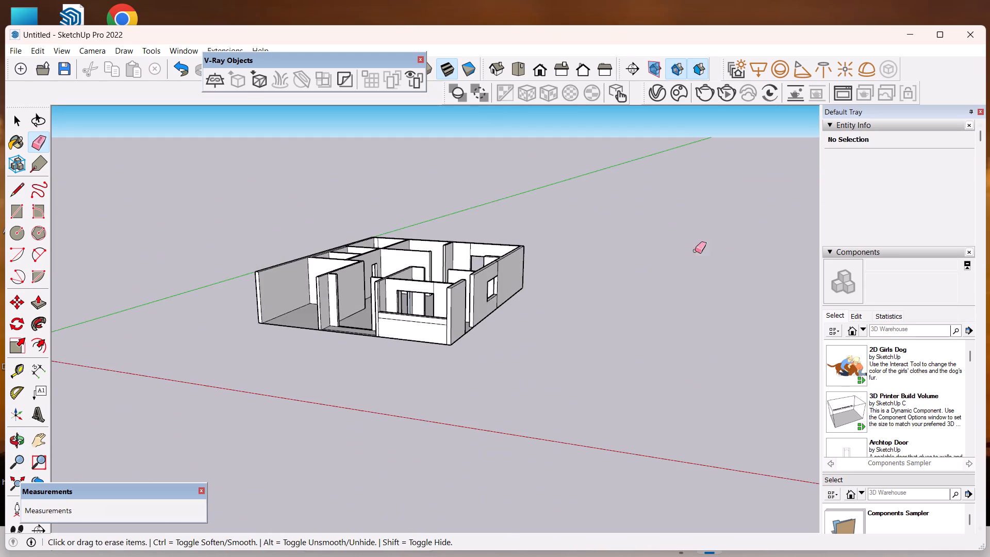
{"action": "scroll", "coordinate": [663, 253], "scroll_direction": "up", "scroll_amount": 8}
{"action": "scroll", "coordinate": [326, 347], "scroll_direction": "up", "scroll_amount": 6}
{"action": "left_click_drag", "start_coordinate": [424, 325], "coordinate": [411, 331]}
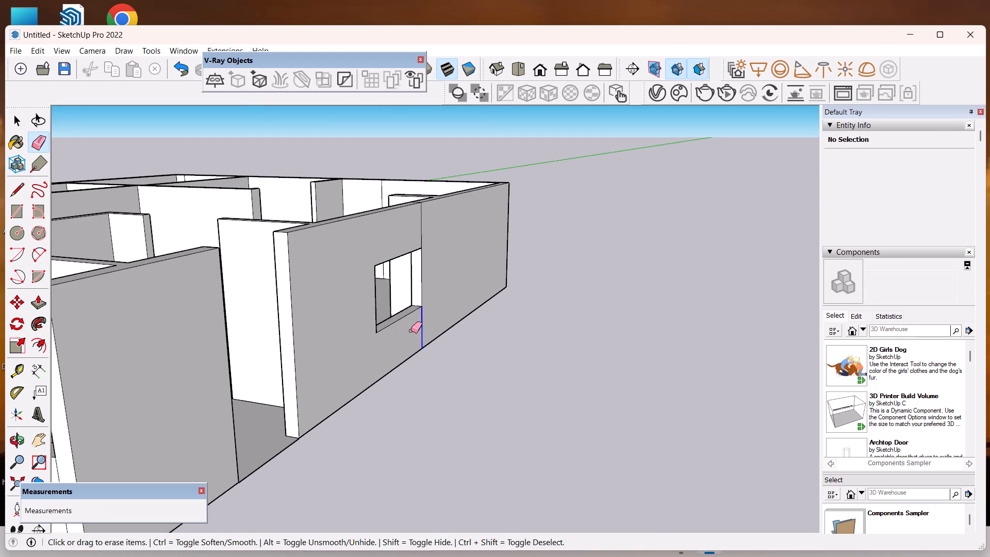
{"action": "left_click_drag", "start_coordinate": [411, 331], "coordinate": [411, 328]}
{"action": "left_click_drag", "start_coordinate": [425, 230], "coordinate": [405, 231]}
Erase the short seam across the top of the outer wall near the window.
{"action": "middle_click_drag", "start_coordinate": [420, 326], "coordinate": [418, 538]}
{"action": "scroll", "coordinate": [395, 315], "scroll_direction": "up", "scroll_amount": 7}
{"action": "left_click_drag", "start_coordinate": [436, 306], "coordinate": [440, 318]}
Erase the vertical seams above and below the window edge on the wall's interior face.
{"action": "scroll", "coordinate": [444, 336], "scroll_direction": "down", "scroll_amount": 9}
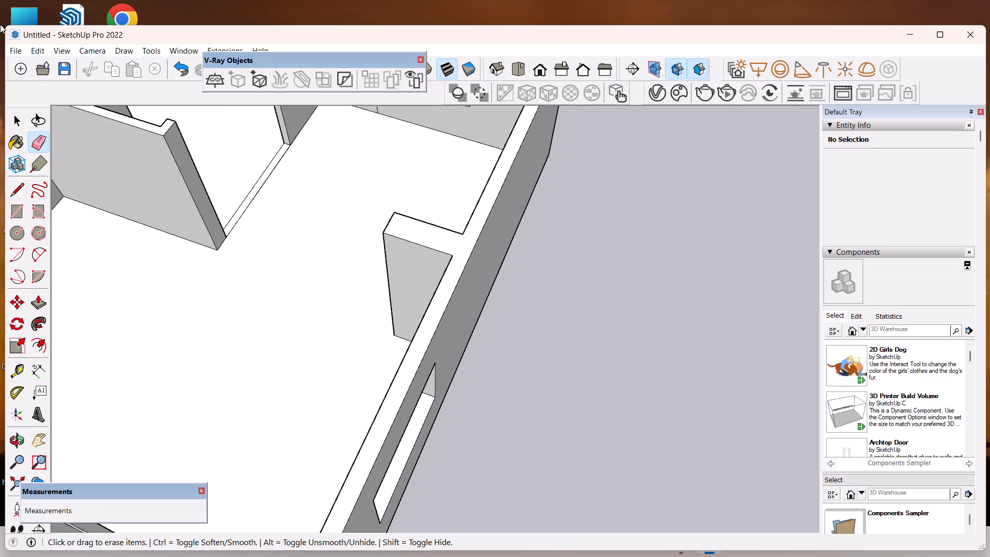
{"action": "scroll", "coordinate": [281, 326], "scroll_direction": "down", "scroll_amount": 11}
{"action": "middle_click_drag", "start_coordinate": [358, 165], "coordinate": [485, 140]}
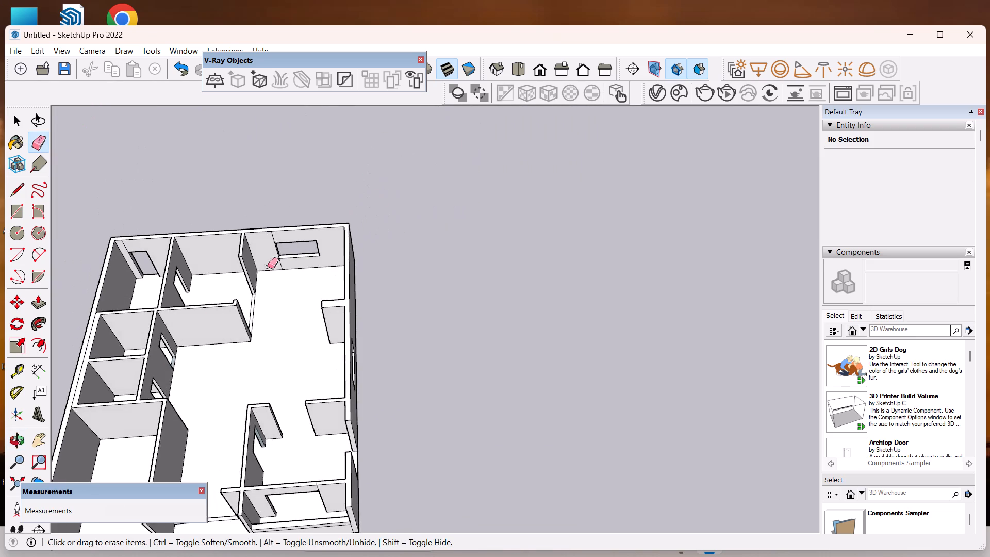
{"action": "scroll", "coordinate": [180, 319], "scroll_direction": "up", "scroll_amount": 8}
{"action": "scroll", "coordinate": [332, 176], "scroll_direction": "up", "scroll_amount": 7}
{"action": "left_click", "coordinate": [335, 171]}
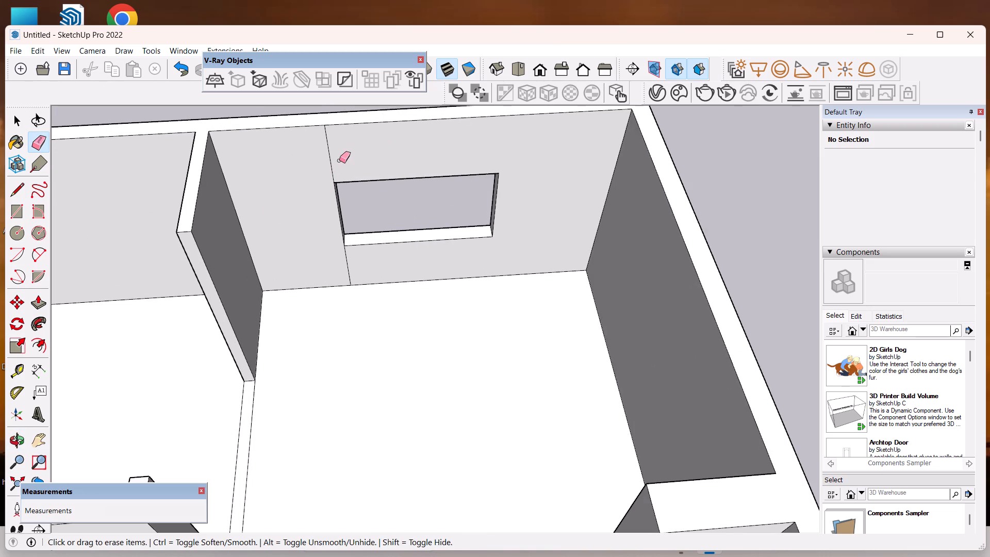
{"action": "left_click_drag", "start_coordinate": [339, 160], "coordinate": [322, 167]}
{"action": "left_click_drag", "start_coordinate": [347, 268], "coordinate": [353, 265]}
Erase the vertical seam above the exterior doorway on the corner room's interior wall face.
{"action": "scroll", "coordinate": [425, 241], "scroll_direction": "down", "scroll_amount": 9}
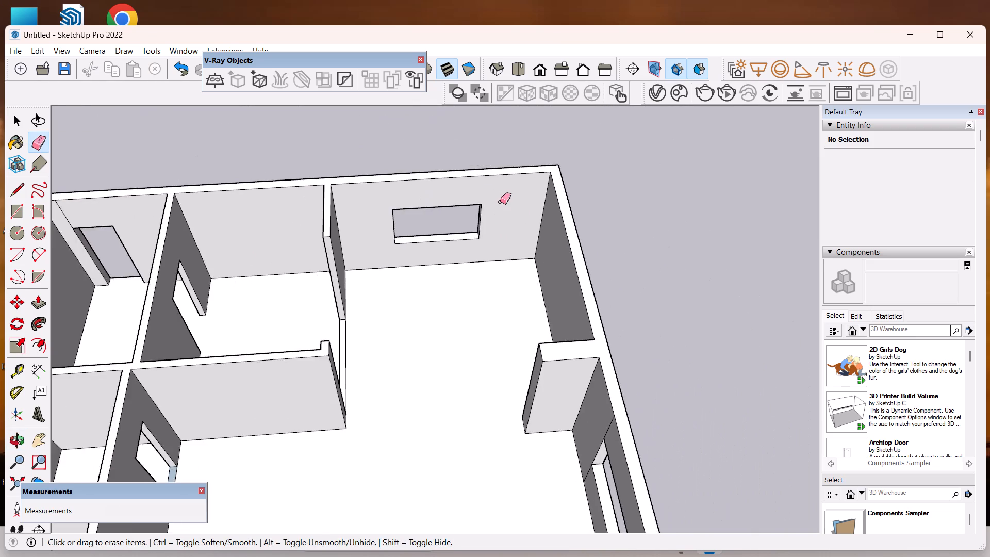
{"action": "scroll", "coordinate": [500, 202], "scroll_direction": "down", "scroll_amount": 6}
{"action": "scroll", "coordinate": [273, 185], "scroll_direction": "up", "scroll_amount": 8}
{"action": "scroll", "coordinate": [292, 271], "scroll_direction": "up", "scroll_amount": 9}
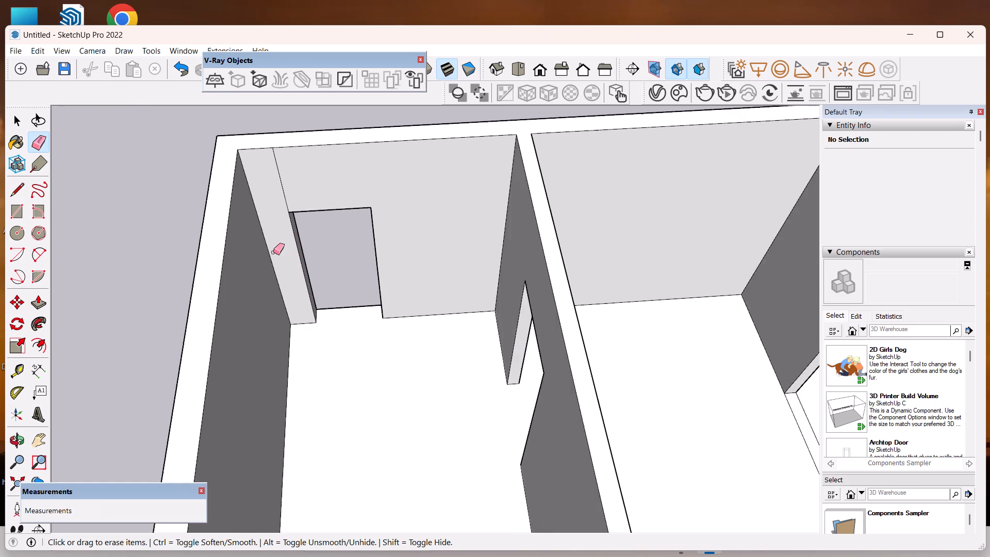
{"action": "scroll", "coordinate": [276, 207], "scroll_direction": "up", "scroll_amount": 5}
{"action": "left_click_drag", "start_coordinate": [302, 168], "coordinate": [276, 176]}
{"action": "left_click_drag", "start_coordinate": [286, 167], "coordinate": [278, 172]}
Examine the whole floor plan model from above and from several sides for leftover seam lines.
{"action": "scroll", "coordinate": [332, 220], "scroll_direction": "down", "scroll_amount": 4}
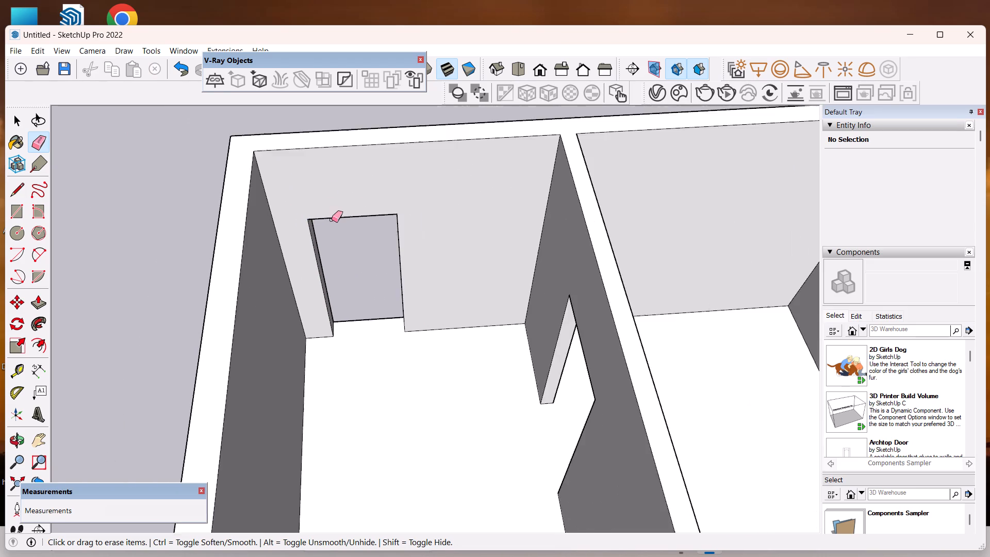
{"action": "scroll", "coordinate": [367, 221], "scroll_direction": "down", "scroll_amount": 11}
{"action": "scroll", "coordinate": [444, 385], "scroll_direction": "up", "scroll_amount": 1}
{"action": "scroll", "coordinate": [473, 275], "scroll_direction": "down", "scroll_amount": 10}
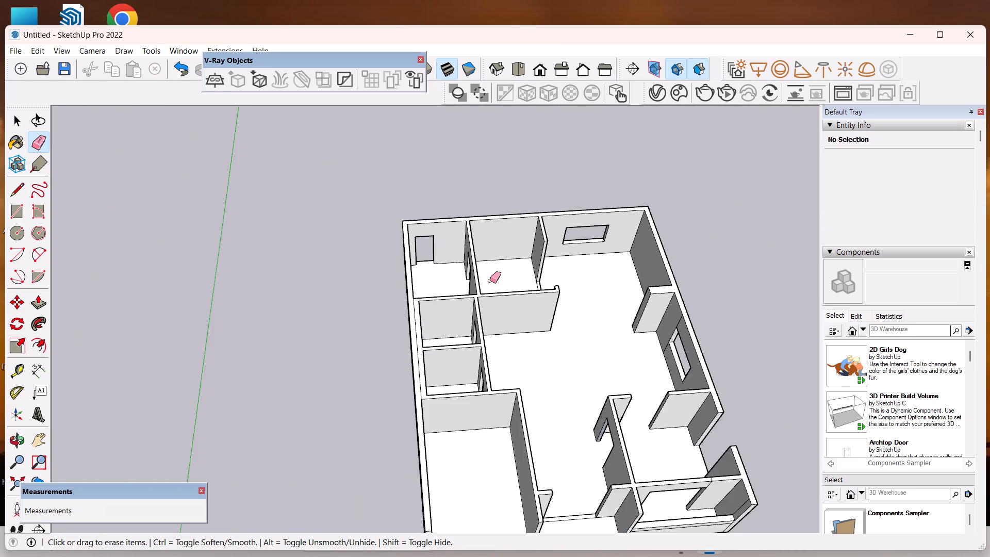
{"action": "scroll", "coordinate": [344, 256], "scroll_direction": "down", "scroll_amount": 2}
{"action": "scroll", "coordinate": [344, 256], "scroll_direction": "up", "scroll_amount": 1}
{"action": "scroll", "coordinate": [345, 258], "scroll_direction": "down", "scroll_amount": 1}
{"action": "middle_click_drag", "start_coordinate": [439, 371], "coordinate": [56, 195]}
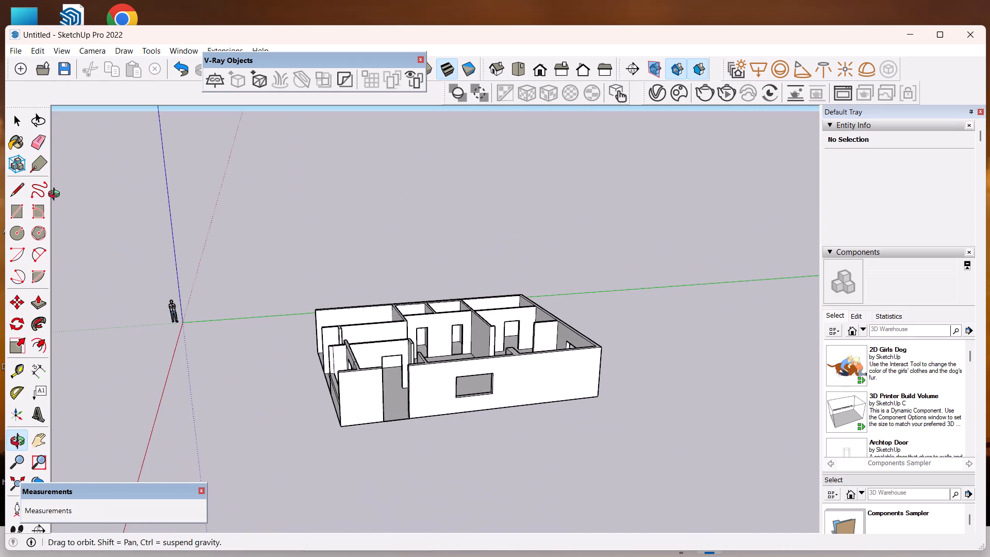
{"action": "middle_click_drag", "start_coordinate": [56, 195], "coordinate": [511, 259]}
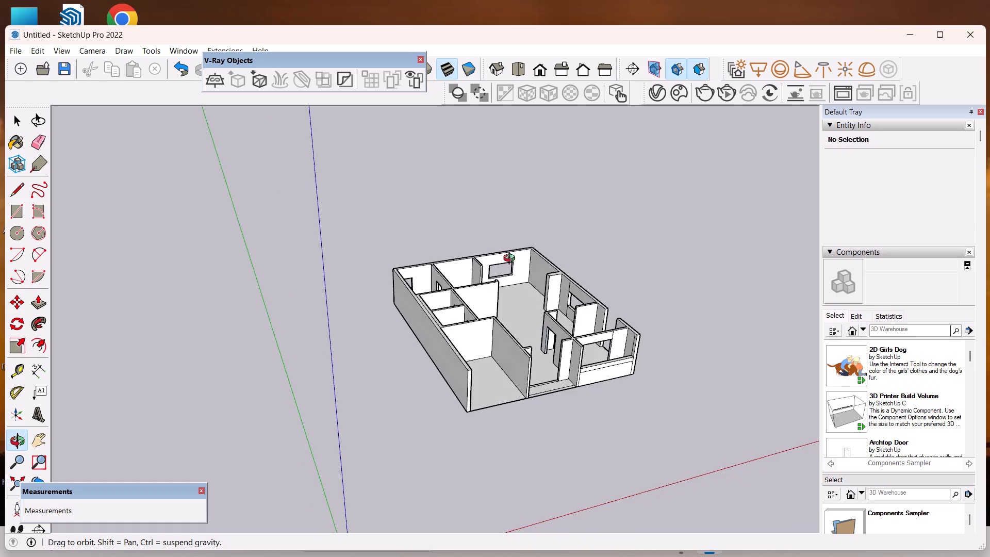
{"action": "middle_click_drag", "start_coordinate": [511, 259], "coordinate": [424, 221]}
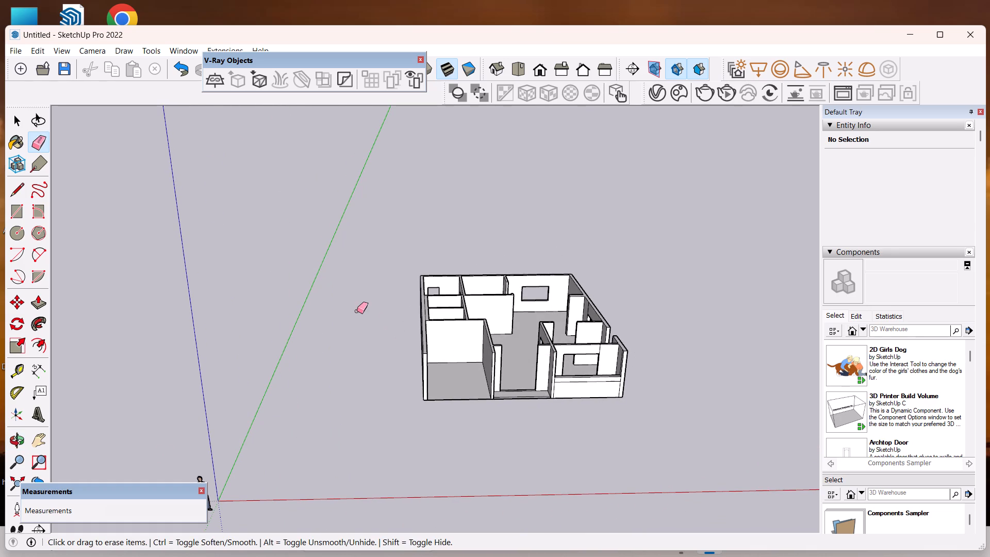
{"action": "scroll", "coordinate": [357, 311], "scroll_direction": "up", "scroll_amount": 8}
{"action": "middle_click_drag", "start_coordinate": [556, 336], "coordinate": [551, 534]}
{"action": "scroll", "coordinate": [483, 347], "scroll_direction": "down", "scroll_amount": 5}
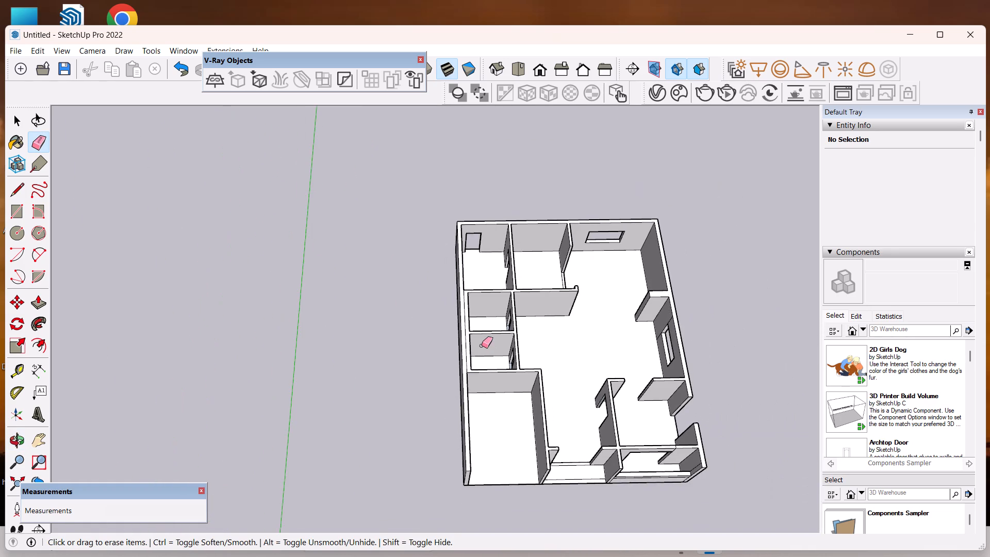
{"action": "scroll", "coordinate": [624, 391], "scroll_direction": "up", "scroll_amount": 1}
{"action": "middle_click_drag", "start_coordinate": [624, 391], "coordinate": [448, 331]}
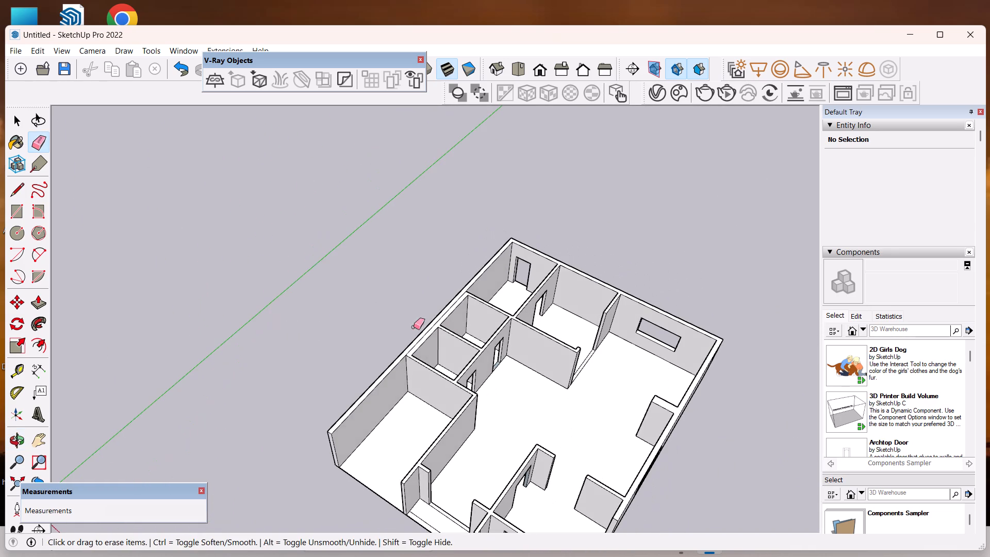
{"action": "scroll", "coordinate": [494, 346], "scroll_direction": "down", "scroll_amount": 7}
{"action": "middle_click_drag", "start_coordinate": [505, 437], "coordinate": [604, 325]}
{"action": "scroll", "coordinate": [604, 325], "scroll_direction": "up", "scroll_amount": 6}
{"action": "middle_click_drag", "start_coordinate": [509, 465], "coordinate": [529, 422]}
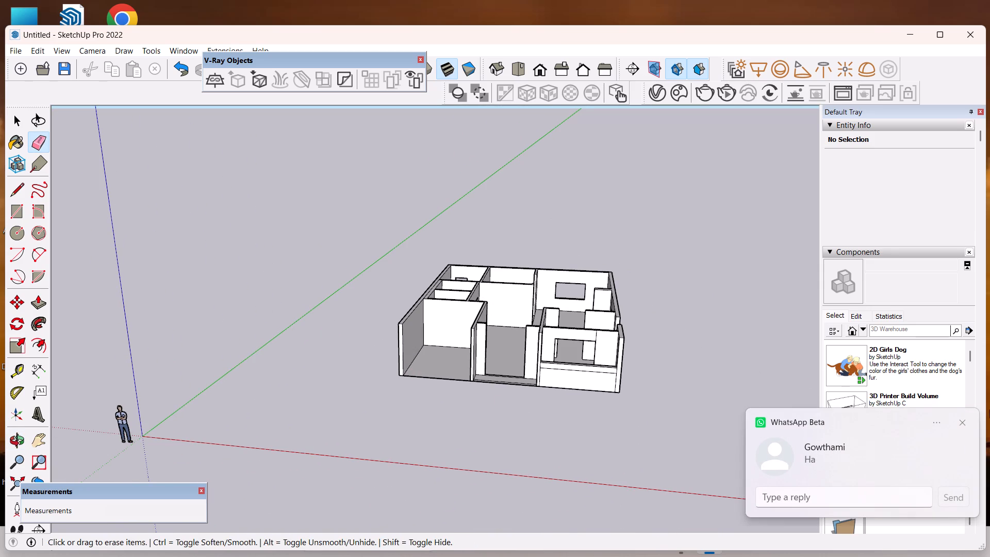
Dismiss the incoming message notification.
{"action": "left_click", "coordinate": [962, 414]}
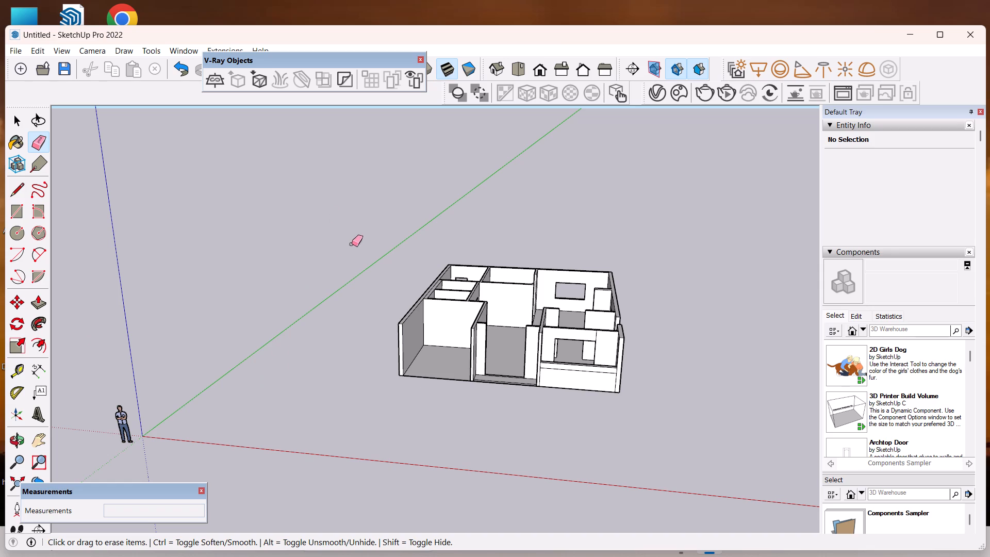
Examine the cleaned-up walls, windows and doorways from the long side, the top and the front corner.
{"action": "scroll", "coordinate": [609, 359], "scroll_direction": "up", "scroll_amount": 2}
{"action": "scroll", "coordinate": [609, 359], "scroll_direction": "down", "scroll_amount": 1}
{"action": "scroll", "coordinate": [609, 359], "scroll_direction": "up", "scroll_amount": 1}
{"action": "middle_click_drag", "start_coordinate": [566, 320], "coordinate": [263, 409]}
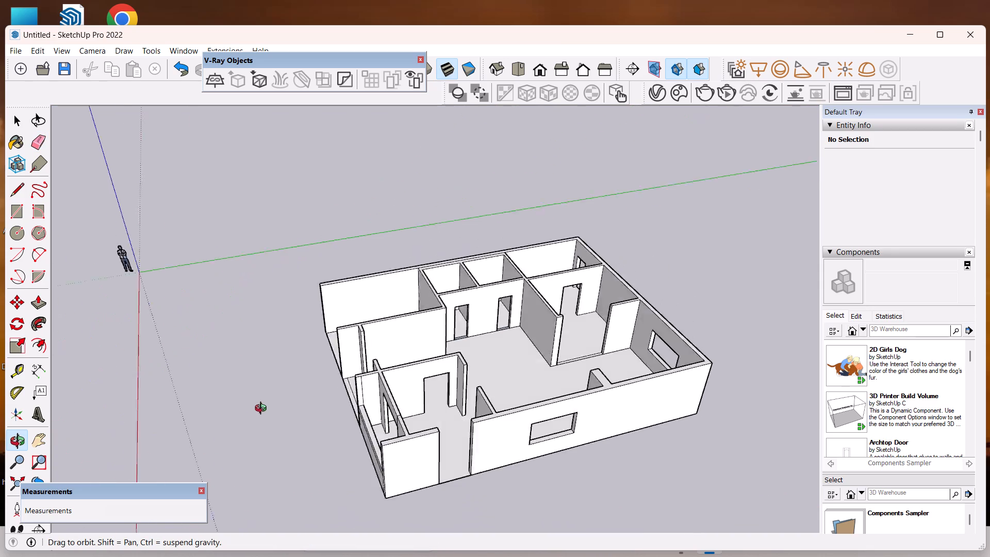
{"action": "middle_click_drag", "start_coordinate": [263, 409], "coordinate": [586, 556]}
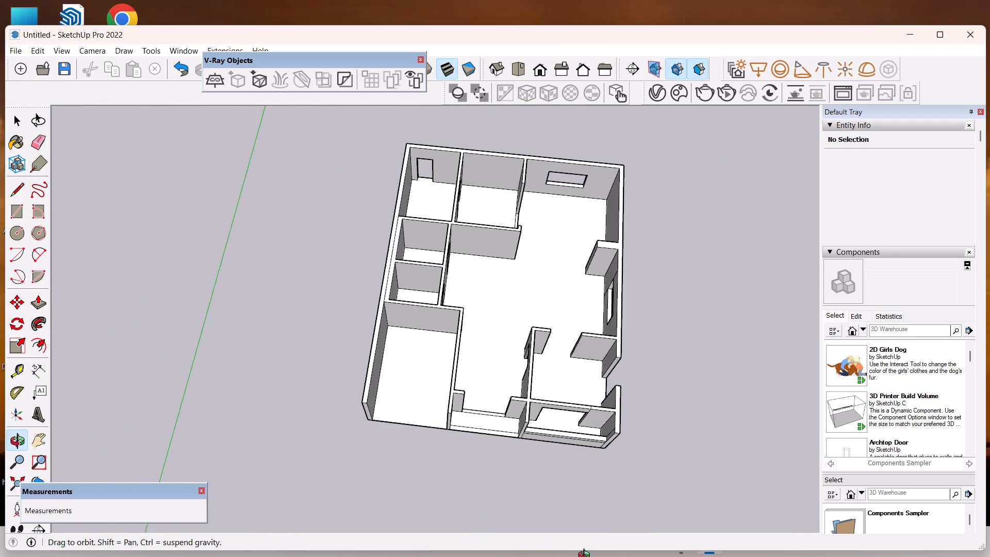
{"action": "middle_click_drag", "start_coordinate": [586, 556], "coordinate": [431, 397]}
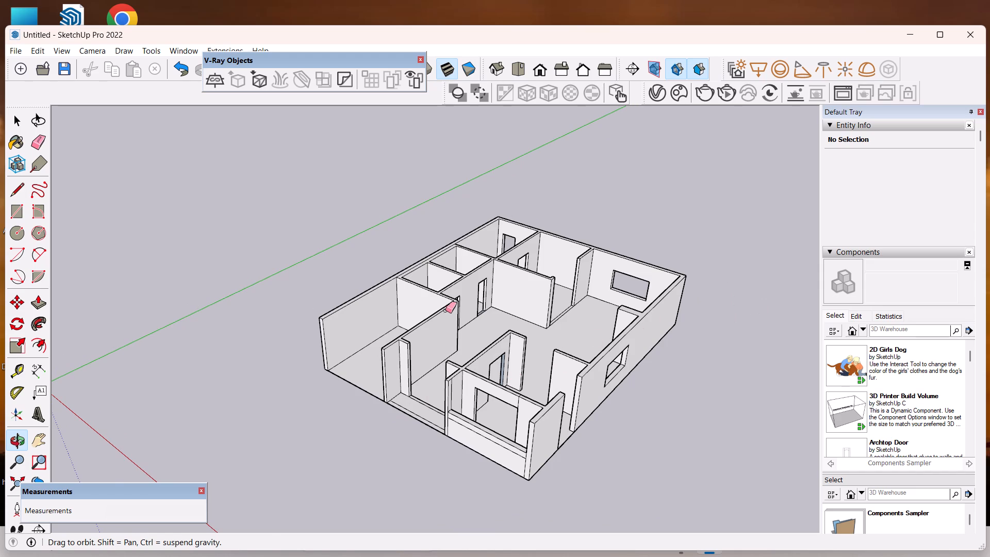
{"action": "scroll", "coordinate": [444, 309], "scroll_direction": "down", "scroll_amount": 2}
{"action": "scroll", "coordinate": [588, 357], "scroll_direction": "up", "scroll_amount": 6}
{"action": "scroll", "coordinate": [568, 332], "scroll_direction": "down", "scroll_amount": 3}
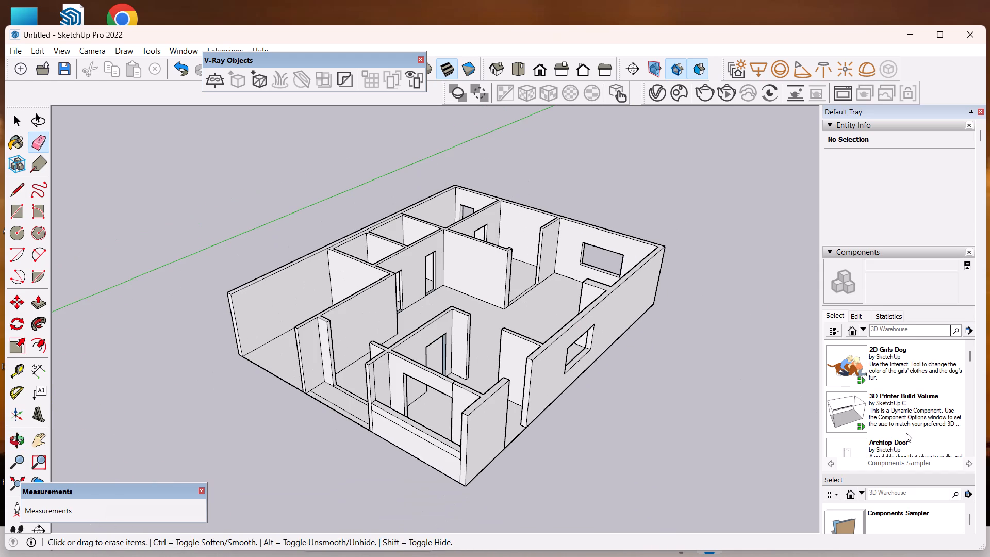
Open the list of material library categories to see which materials are available.
{"action": "scroll", "coordinate": [904, 445], "scroll_direction": "down", "scroll_amount": 2}
{"action": "scroll", "coordinate": [940, 243], "scroll_direction": "down", "scroll_amount": 15}
{"action": "scroll", "coordinate": [926, 444], "scroll_direction": "down", "scroll_amount": 1}
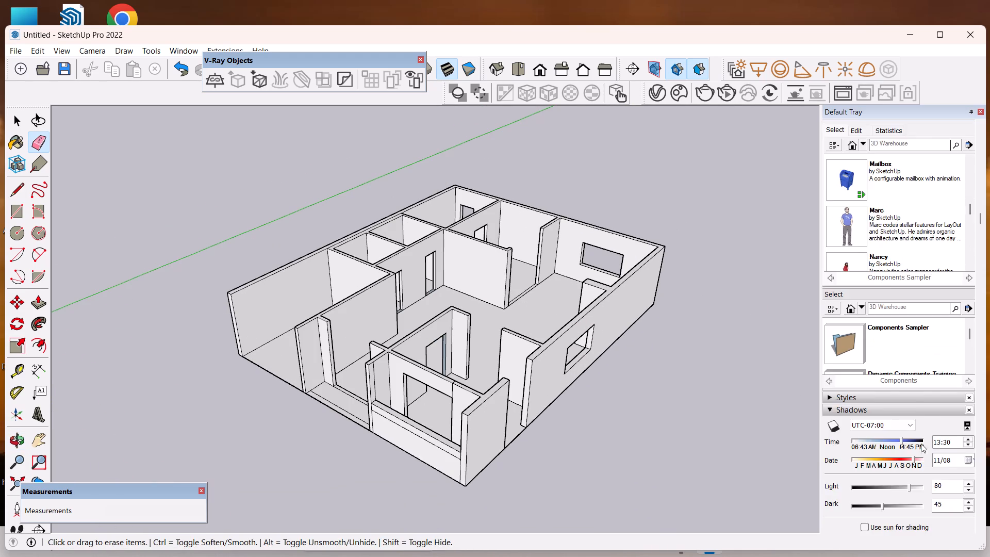
{"action": "scroll", "coordinate": [923, 414], "scroll_direction": "down", "scroll_amount": 20}
{"action": "left_click", "coordinate": [911, 397]}
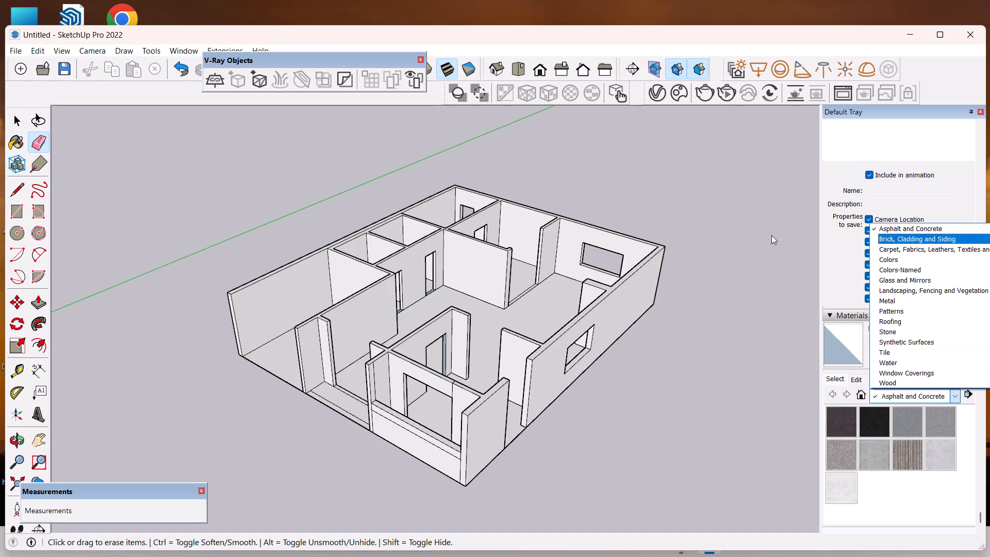
Erase the vertical seam above the wide doorway on the porch-side face of the small front room's wall.
{"action": "scroll", "coordinate": [519, 428], "scroll_direction": "down", "scroll_amount": 2}
{"action": "middle_click_drag", "start_coordinate": [476, 424], "coordinate": [586, 454]}
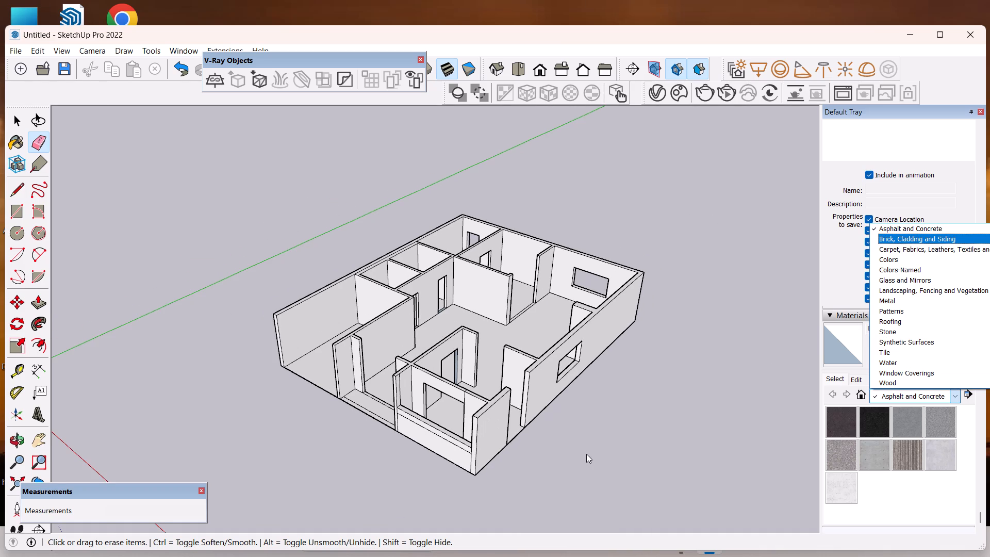
{"action": "middle_click_drag", "start_coordinate": [586, 454], "coordinate": [587, 453]}
{"action": "scroll", "coordinate": [466, 403], "scroll_direction": "up", "scroll_amount": 17}
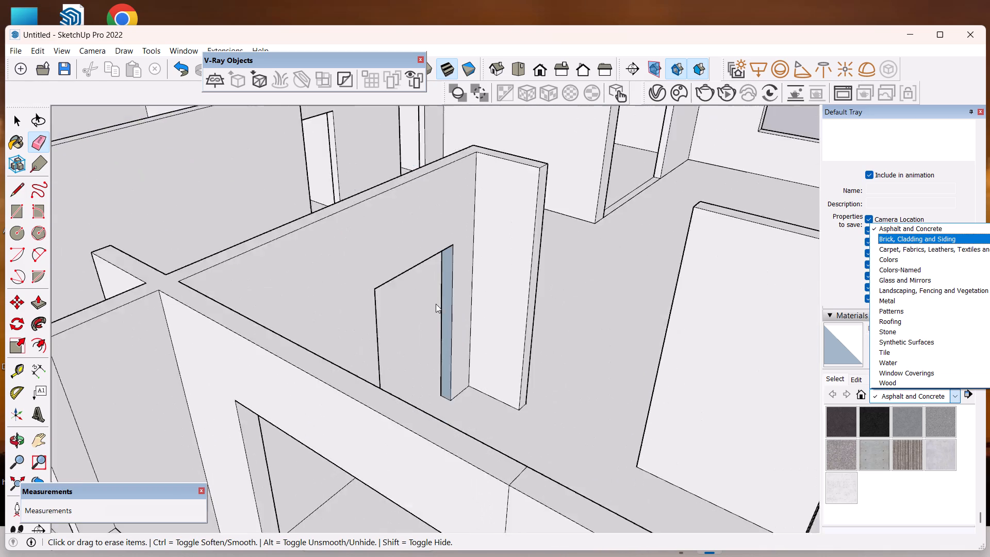
{"action": "scroll", "coordinate": [436, 304], "scroll_direction": "up", "scroll_amount": 2}
{"action": "scroll", "coordinate": [419, 301], "scroll_direction": "down", "scroll_amount": 6}
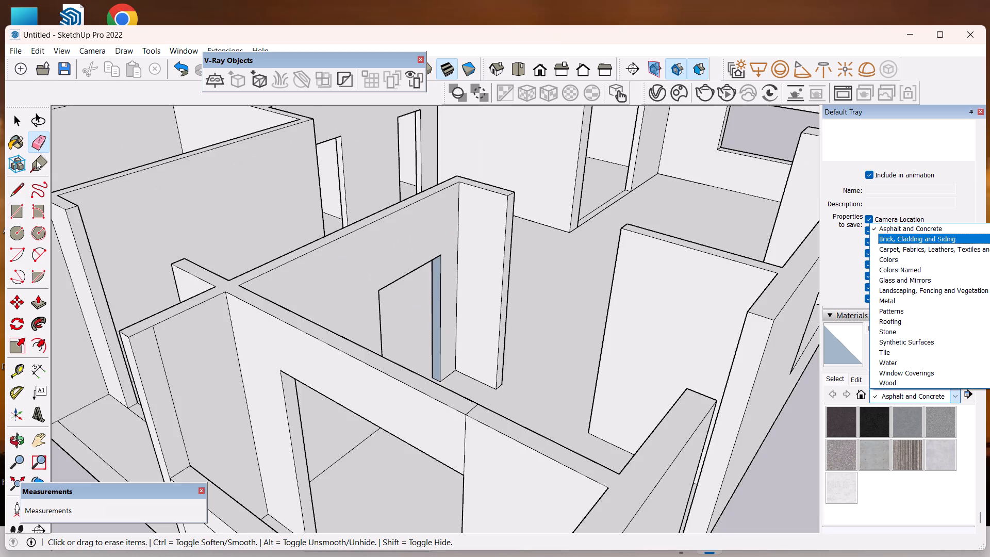
{"action": "left_click", "coordinate": [43, 140]}
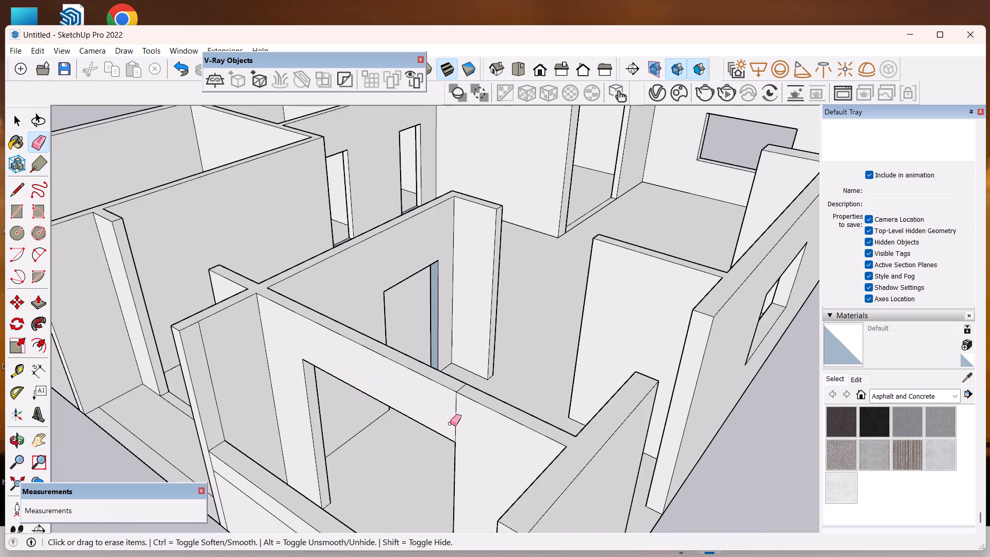
{"action": "scroll", "coordinate": [448, 423], "scroll_direction": "up", "scroll_amount": 5}
{"action": "left_click_drag", "start_coordinate": [474, 406], "coordinate": [459, 398]}
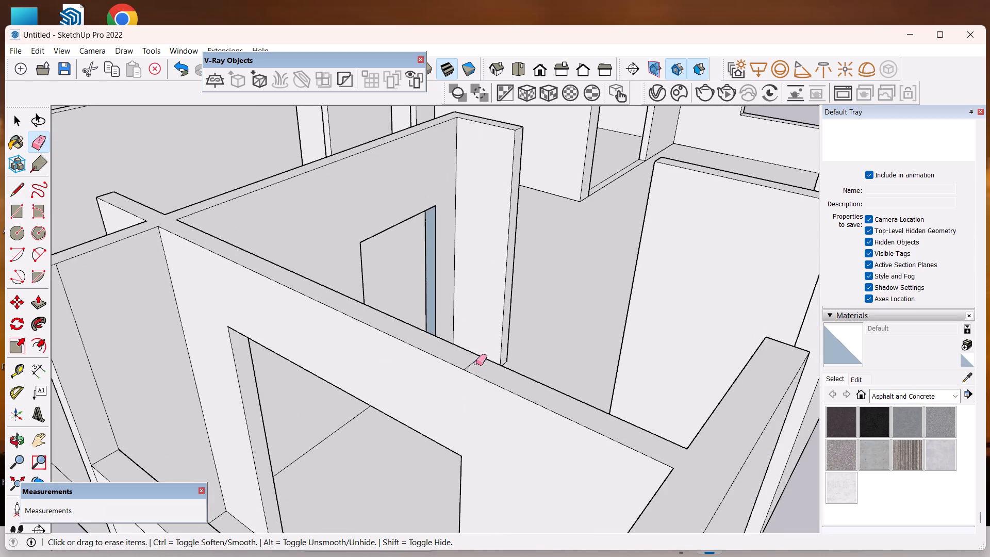
Erase the short seam across the top of the small front room's wall above the wide doorway.
{"action": "left_click", "coordinate": [475, 363]}
{"action": "scroll", "coordinate": [548, 408], "scroll_direction": "down", "scroll_amount": 5}
Erase the vertical seam above the wide doorway on the room-side face of the same wall.
{"action": "middle_click_drag", "start_coordinate": [561, 412], "coordinate": [91, 446]}
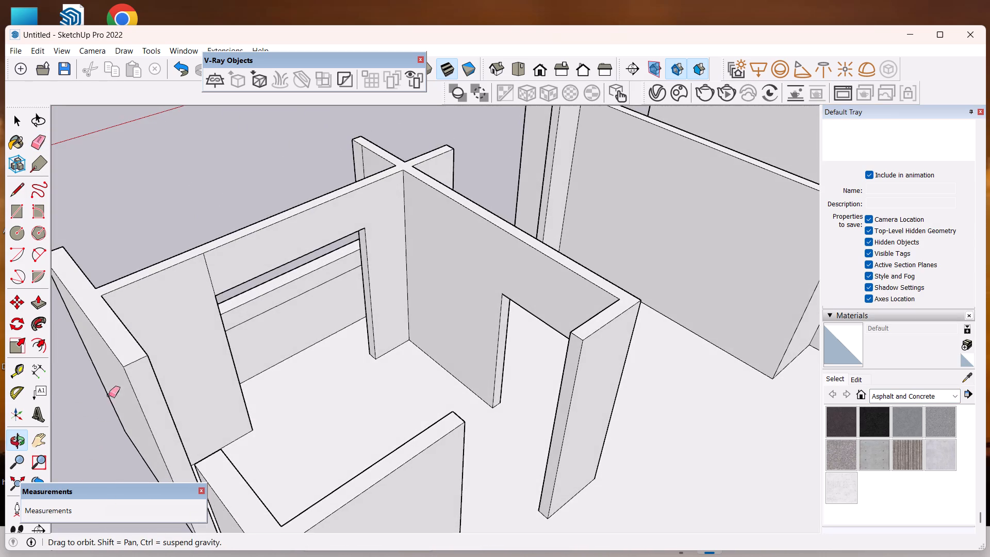
{"action": "scroll", "coordinate": [178, 288], "scroll_direction": "up", "scroll_amount": 8}
{"action": "left_click_drag", "start_coordinate": [265, 254], "coordinate": [243, 263]}
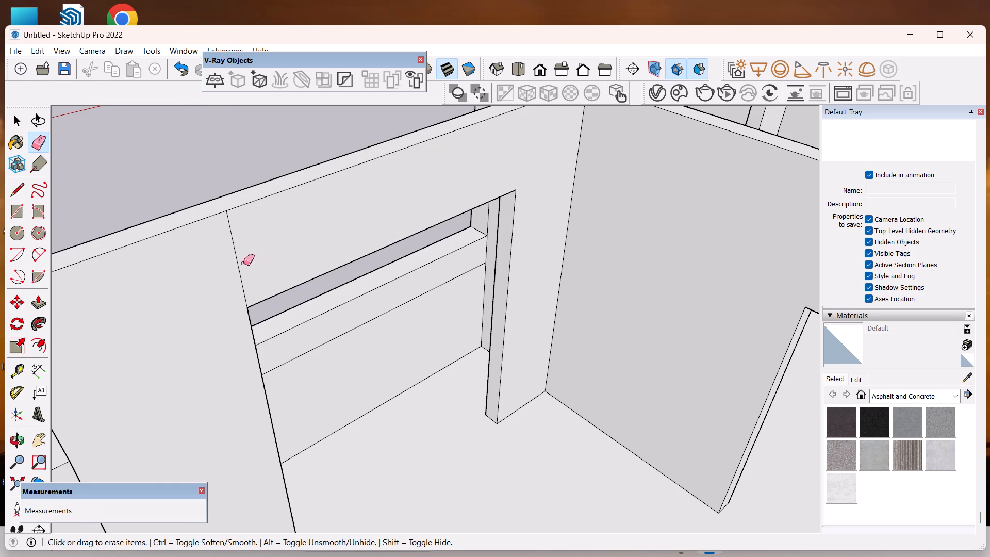
{"action": "left_click_drag", "start_coordinate": [243, 263], "coordinate": [235, 267]}
Examine the small front room and the adjoining outer wall from outside for remaining seams.
{"action": "scroll", "coordinate": [308, 266], "scroll_direction": "down", "scroll_amount": 10}
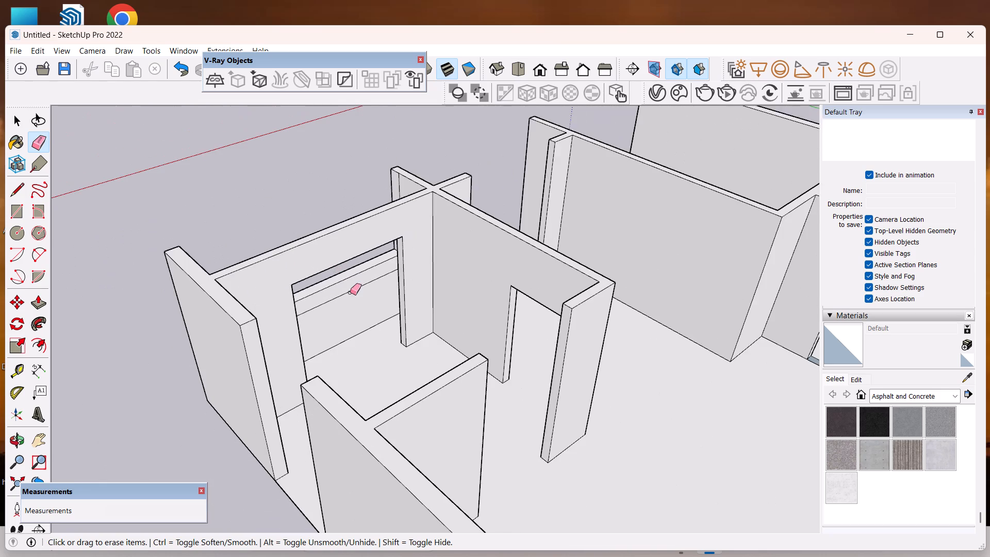
{"action": "scroll", "coordinate": [351, 296], "scroll_direction": "down", "scroll_amount": 1}
{"action": "scroll", "coordinate": [444, 334], "scroll_direction": "down", "scroll_amount": 5}
{"action": "middle_click_drag", "start_coordinate": [444, 402], "coordinate": [637, 321]}
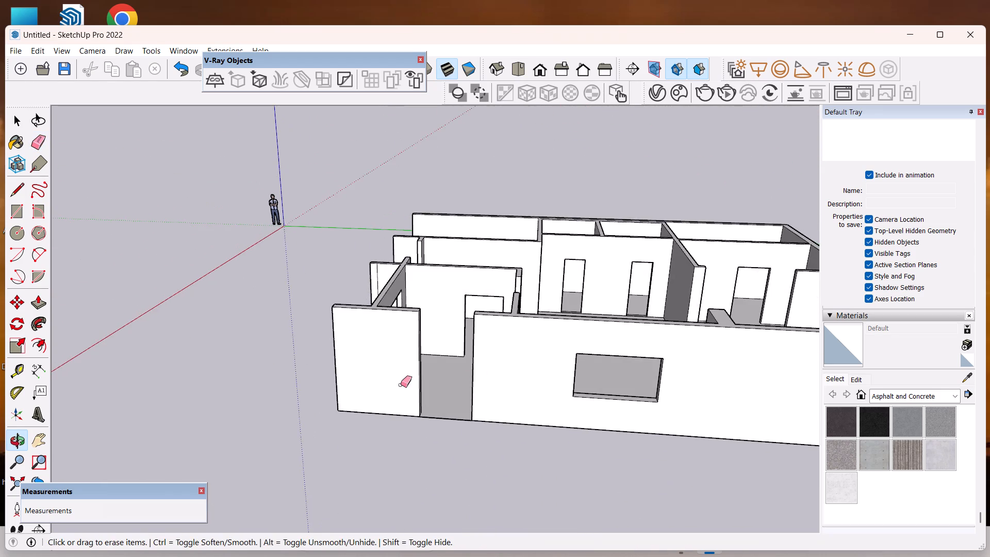
{"action": "scroll", "coordinate": [401, 385], "scroll_direction": "up", "scroll_amount": 6}
{"action": "middle_click_drag", "start_coordinate": [523, 397], "coordinate": [372, 439]}
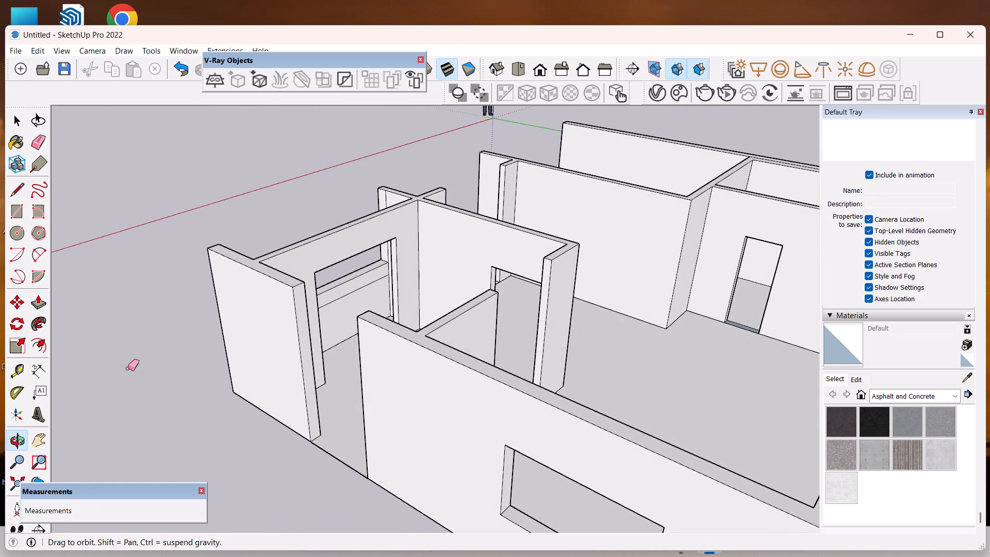
Draw a line across the end face of the small front room's outer wall, 3' above the floor.
{"action": "left_click", "coordinate": [11, 191]}
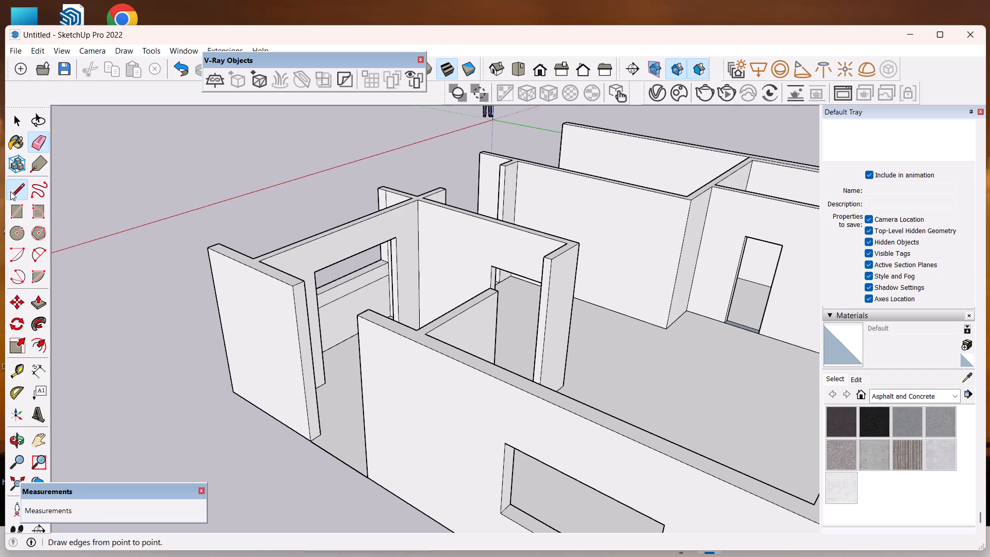
{"action": "scroll", "coordinate": [247, 480], "scroll_direction": "up", "scroll_amount": 3}
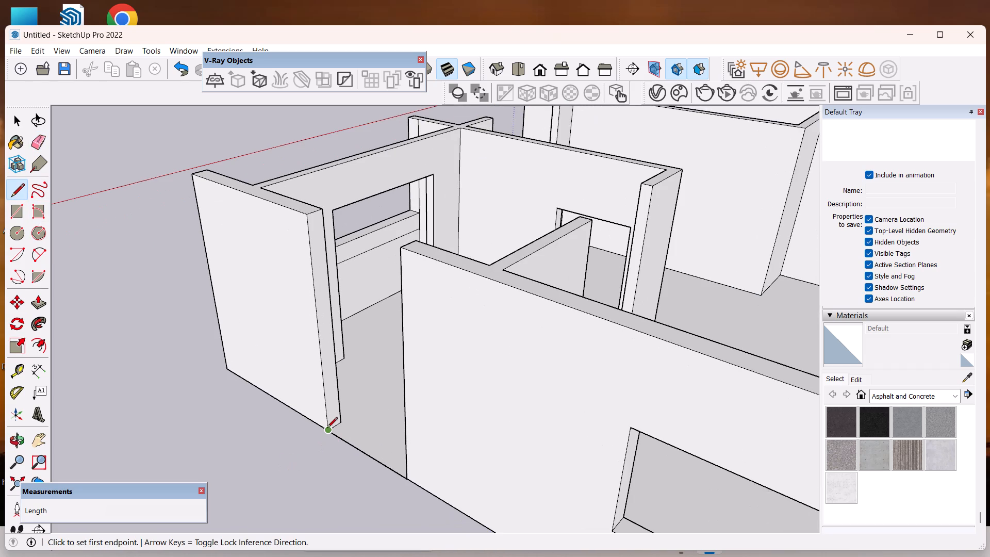
{"action": "left_click", "coordinate": [328, 429]}
{"action": "type", "text": "3'"}
{"action": "key", "text": "Return"}
{"action": "left_click", "coordinate": [321, 375]}
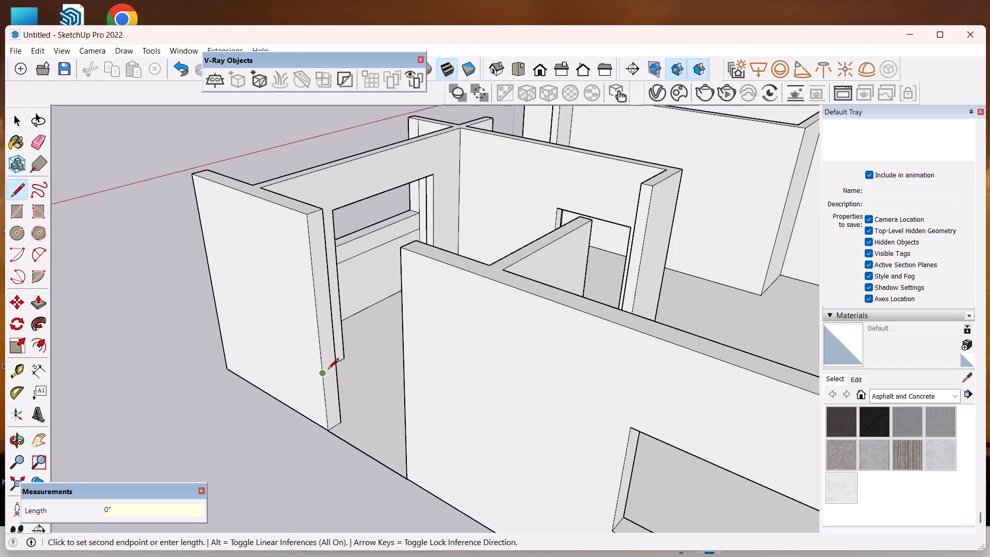
{"action": "left_click", "coordinate": [336, 367]}
{"action": "key", "text": "space"}
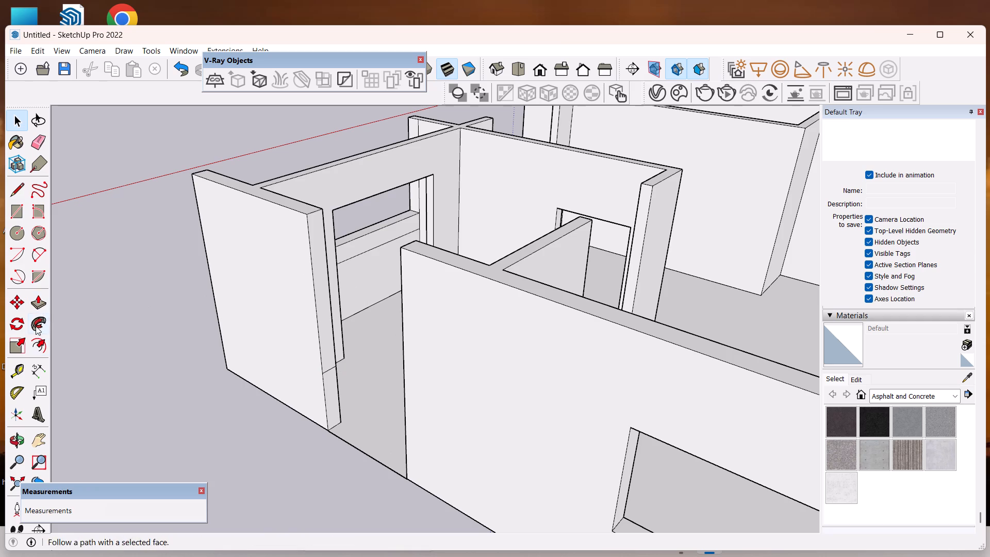
Draw a second line across the same wall end face, 3' below the wall top.
{"action": "left_click", "coordinate": [17, 201]}
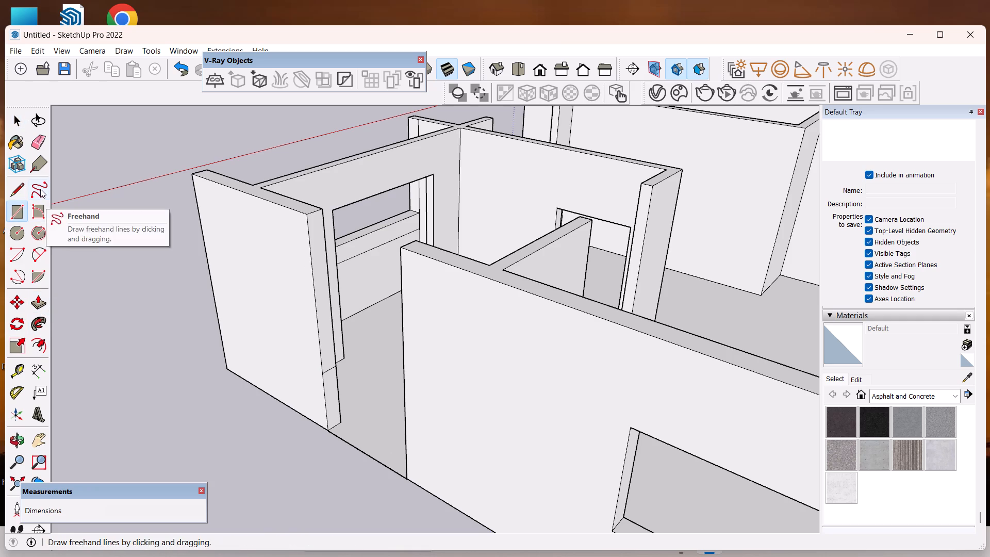
{"action": "left_click", "coordinate": [15, 186]}
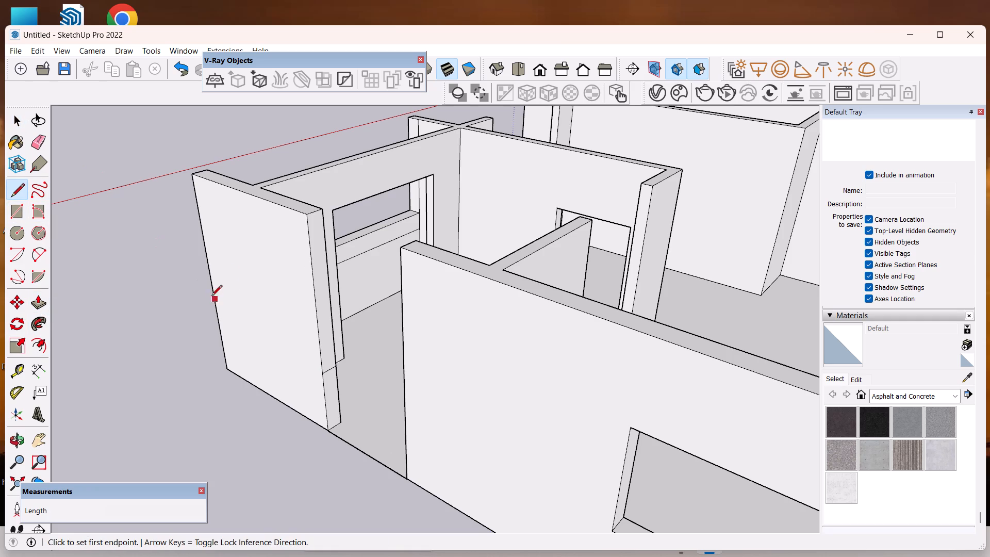
{"action": "scroll", "coordinate": [324, 244], "scroll_direction": "up", "scroll_amount": 3}
{"action": "left_click", "coordinate": [302, 207]}
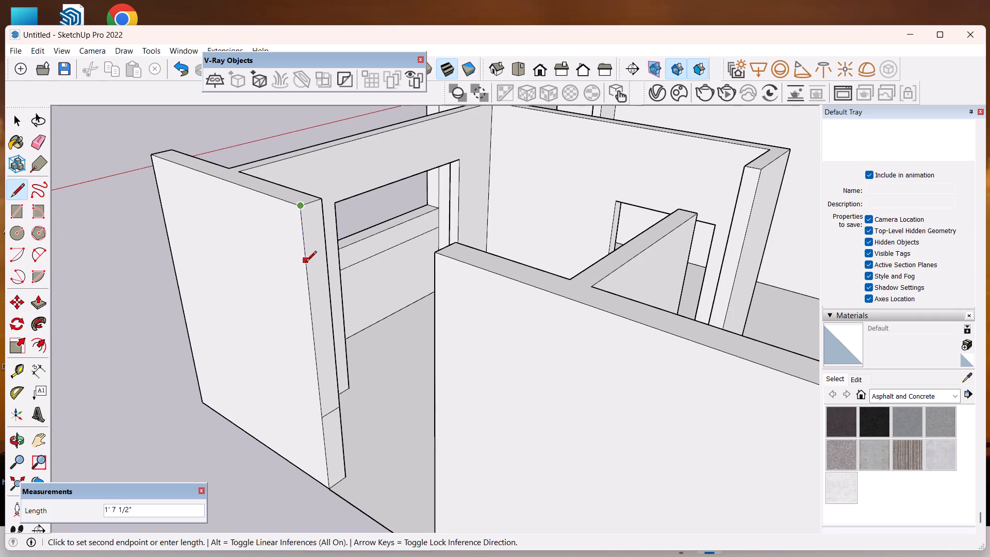
{"action": "key", "text": "3"}
{"action": "key", "text": "apostrophe"}
{"action": "key", "text": "Return"}
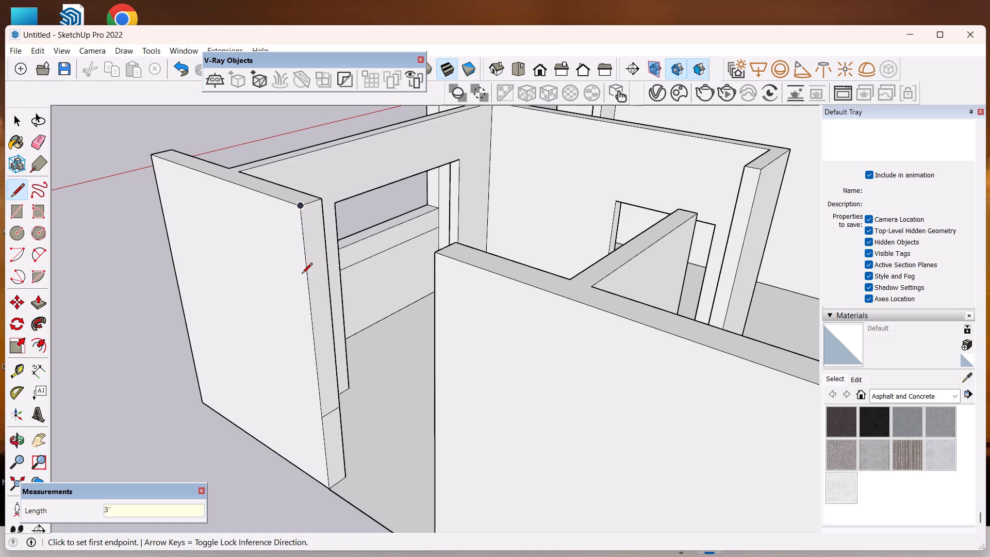
{"action": "left_click", "coordinate": [311, 304]}
{"action": "left_click", "coordinate": [331, 295]}
{"action": "key", "text": "space"}
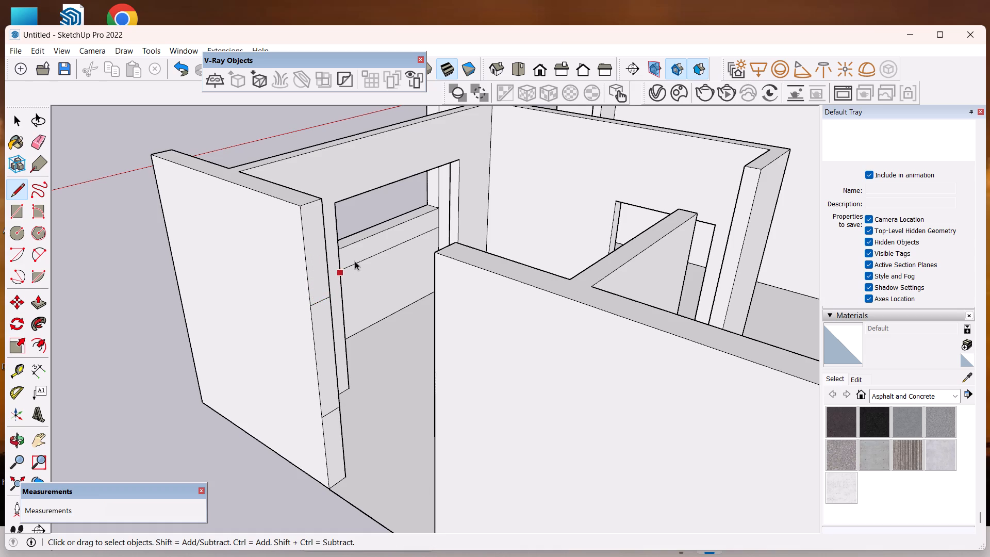
Push/Pull the upper section of the wall end about 4' 8" across the gap to the adjoining outer wall, forming the window header.
{"action": "scroll", "coordinate": [359, 254], "scroll_direction": "down", "scroll_amount": 7}
{"action": "middle_click_drag", "start_coordinate": [399, 339], "coordinate": [443, 338]}
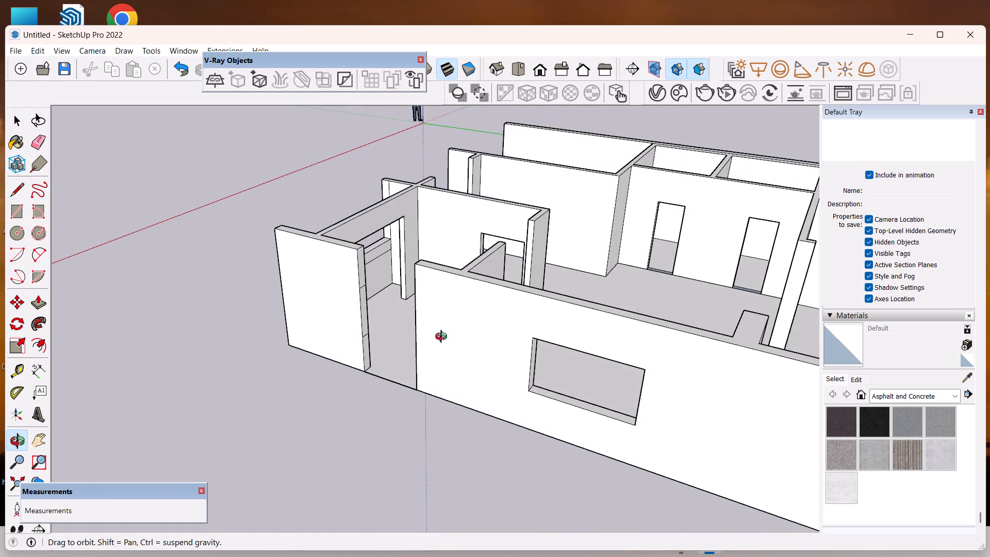
{"action": "middle_click_drag", "start_coordinate": [443, 338], "coordinate": [443, 337]}
{"action": "scroll", "coordinate": [422, 338], "scroll_direction": "up", "scroll_amount": 3}
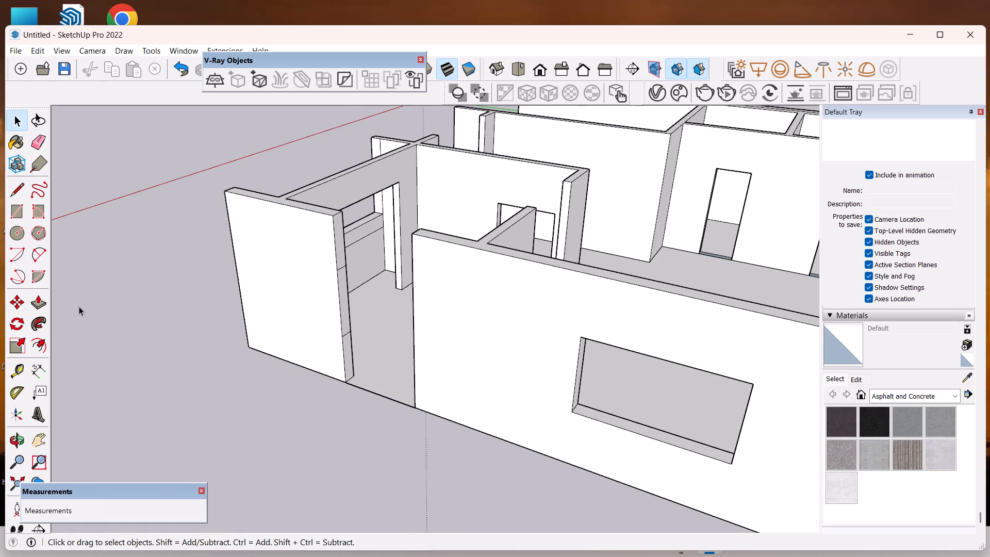
{"action": "left_click", "coordinate": [42, 303]}
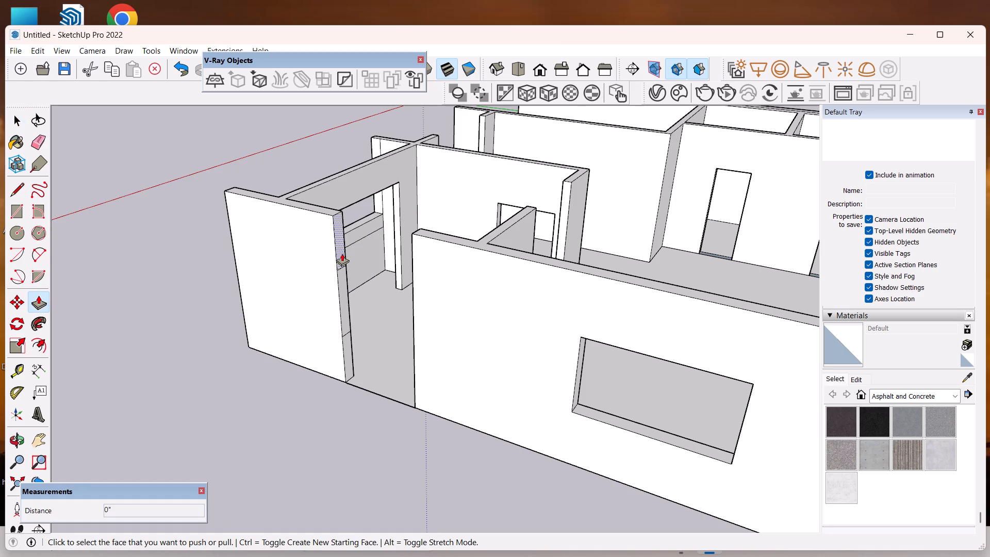
{"action": "left_click_drag", "start_coordinate": [340, 254], "coordinate": [415, 283]}
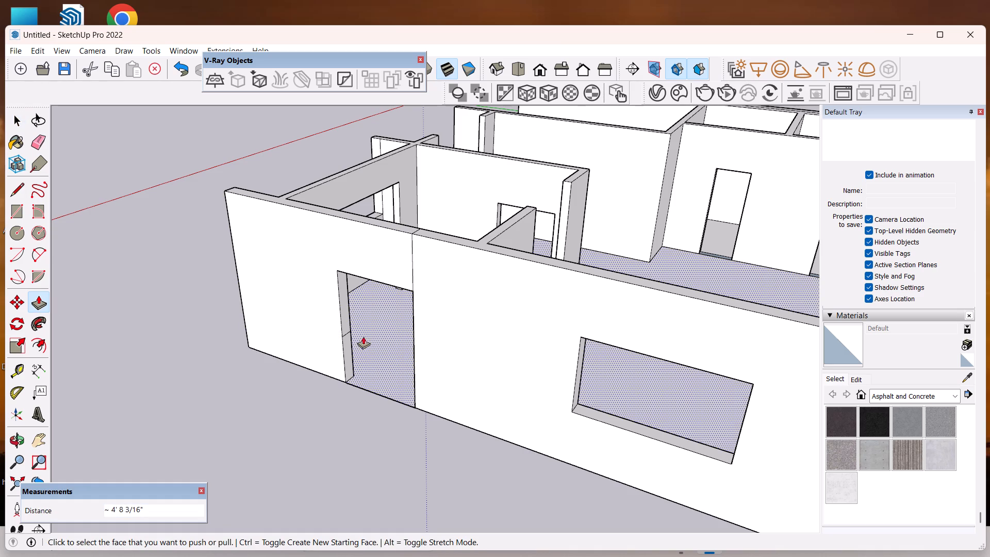
Push/Pull the lower section of the wall end across the gap to the adjoining outer wall, forming the wall below the window.
{"action": "left_click_drag", "start_coordinate": [348, 348], "coordinate": [411, 386]}
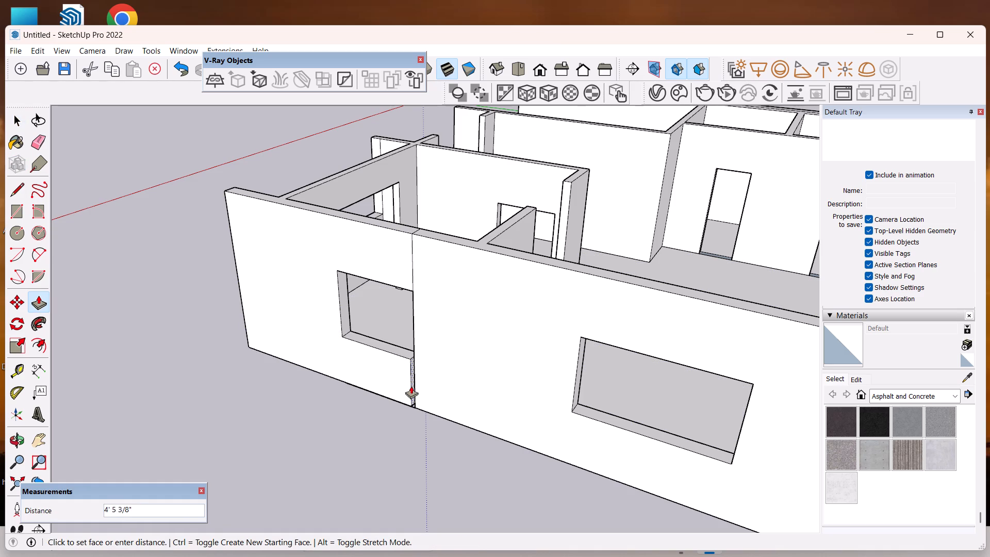
{"action": "left_click_drag", "start_coordinate": [411, 386], "coordinate": [412, 386]}
Erase the vertical seams above and below the new window on the outer wall's exterior face.
{"action": "scroll", "coordinate": [458, 248], "scroll_direction": "down", "scroll_amount": 6}
{"action": "middle_click_drag", "start_coordinate": [466, 291], "coordinate": [538, 248]}
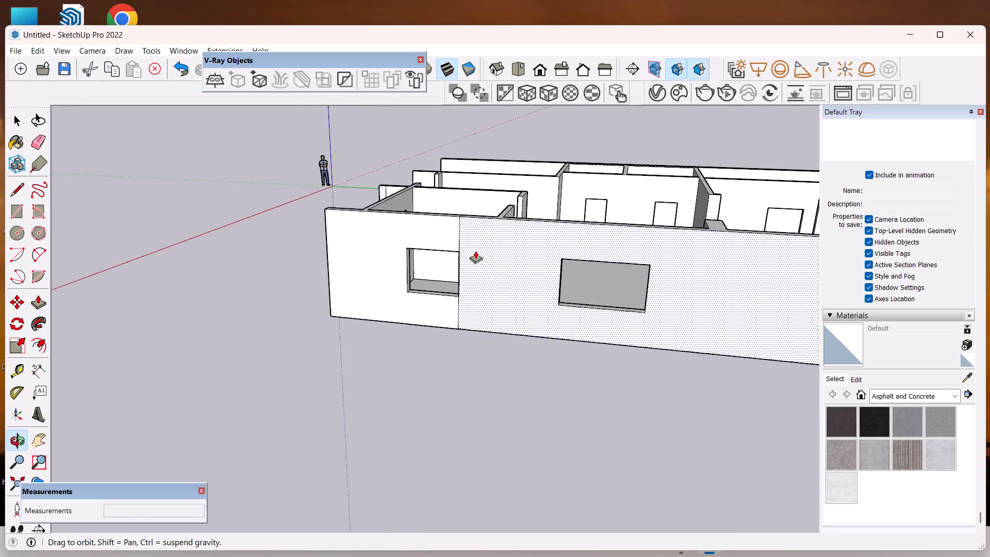
{"action": "scroll", "coordinate": [472, 247], "scroll_direction": "up", "scroll_amount": 4}
{"action": "left_click", "coordinate": [42, 139]}
{"action": "scroll", "coordinate": [496, 233], "scroll_direction": "up", "scroll_amount": 3}
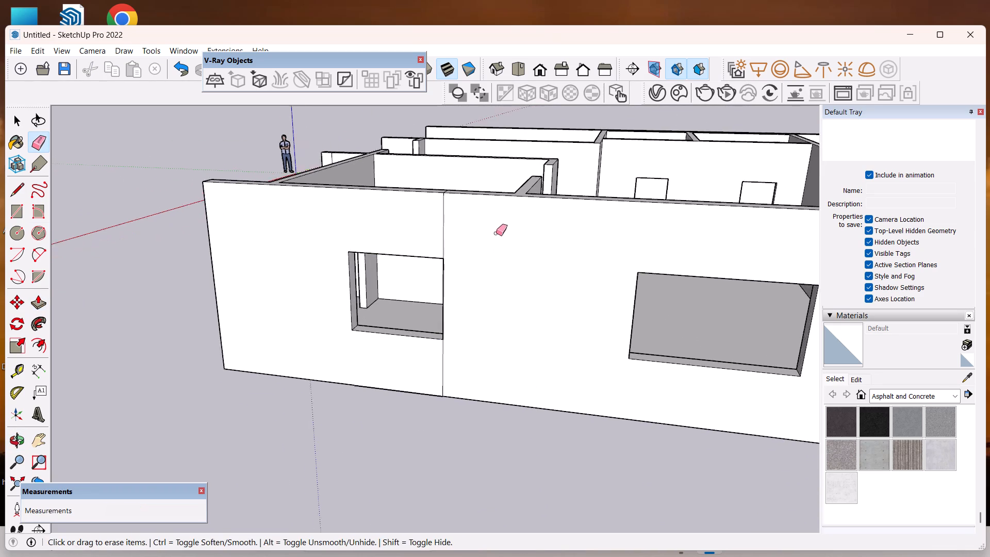
{"action": "scroll", "coordinate": [496, 233], "scroll_direction": "up", "scroll_amount": 2}
{"action": "left_click_drag", "start_coordinate": [433, 220], "coordinate": [426, 224]}
{"action": "left_click", "coordinate": [426, 224]}
{"action": "left_click_drag", "start_coordinate": [401, 401], "coordinate": [431, 404]}
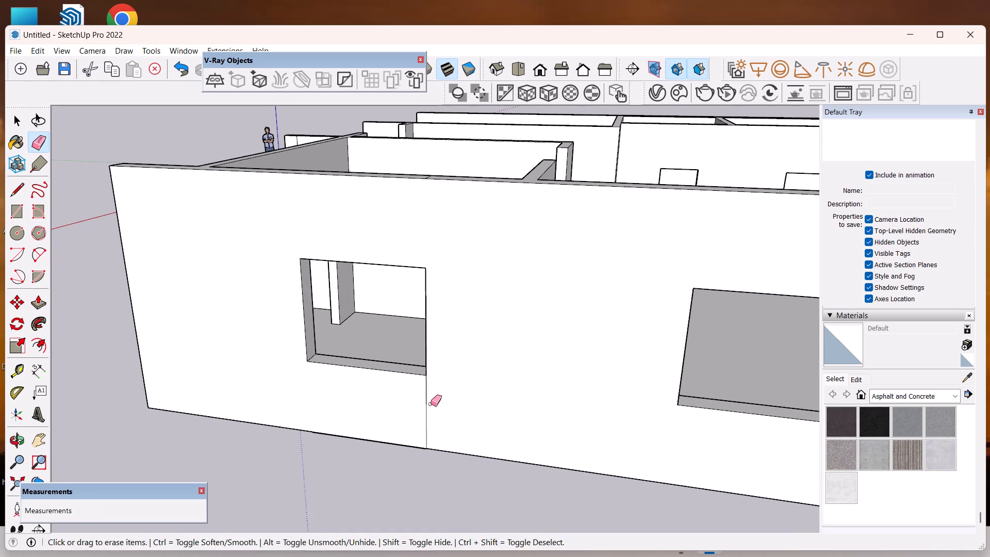
{"action": "left_click_drag", "start_coordinate": [431, 404], "coordinate": [441, 403]}
Erase the short seam across the top of the outer wall above the new window.
{"action": "scroll", "coordinate": [460, 349], "scroll_direction": "down", "scroll_amount": 3}
{"action": "middle_click_drag", "start_coordinate": [477, 461], "coordinate": [484, 465]}
{"action": "scroll", "coordinate": [461, 285], "scroll_direction": "up", "scroll_amount": 6}
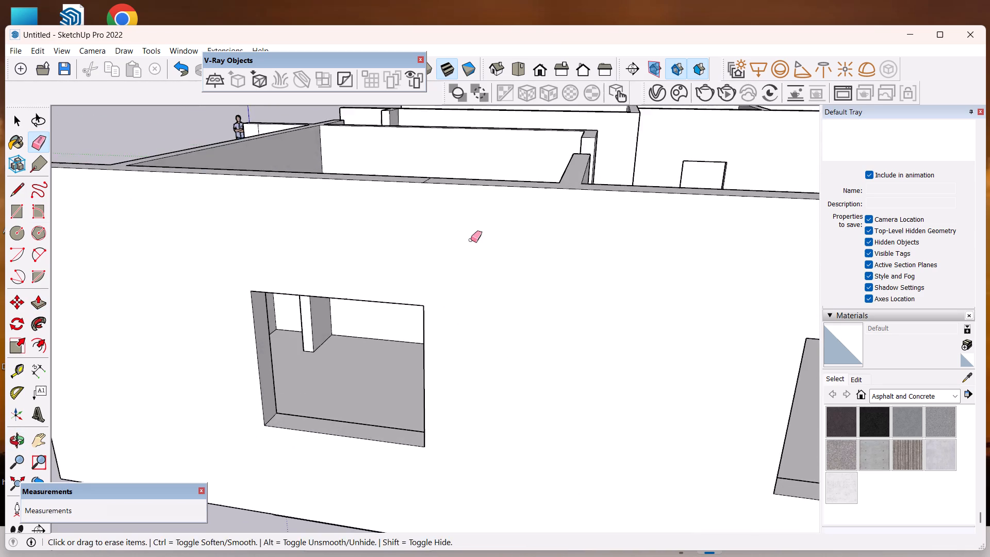
{"action": "middle_click_drag", "start_coordinate": [470, 255], "coordinate": [503, 448]}
{"action": "scroll", "coordinate": [503, 429], "scroll_direction": "up", "scroll_amount": 3}
{"action": "scroll", "coordinate": [497, 439], "scroll_direction": "down", "scroll_amount": 1}
{"action": "scroll", "coordinate": [493, 443], "scroll_direction": "up", "scroll_amount": 2}
{"action": "left_click_drag", "start_coordinate": [412, 475], "coordinate": [466, 483]}
Erase the vertical seams above and below the new window on the outer wall's room-side face.
{"action": "scroll", "coordinate": [511, 380], "scroll_direction": "down", "scroll_amount": 2}
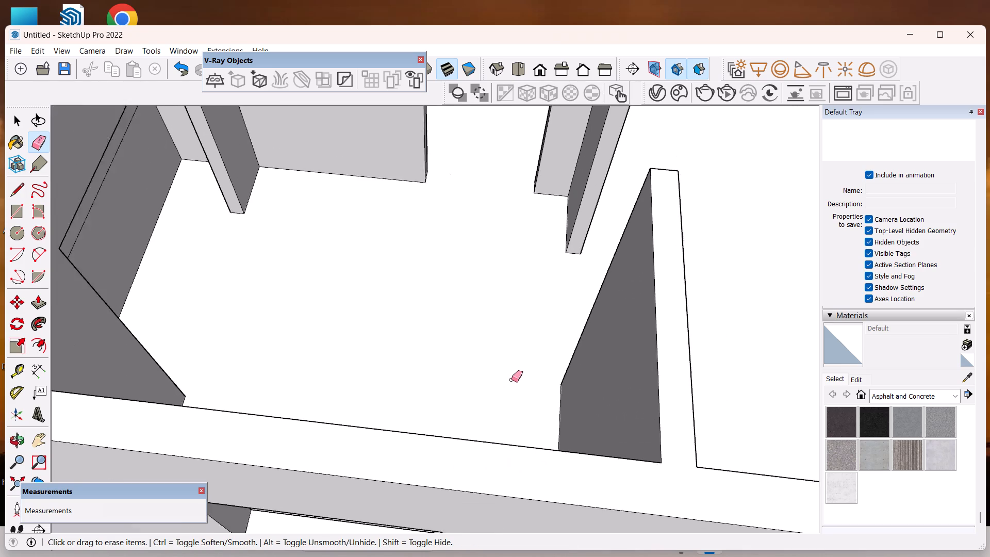
{"action": "scroll", "coordinate": [511, 380], "scroll_direction": "down", "scroll_amount": 5}
{"action": "middle_click_drag", "start_coordinate": [534, 423], "coordinate": [3, 409]}
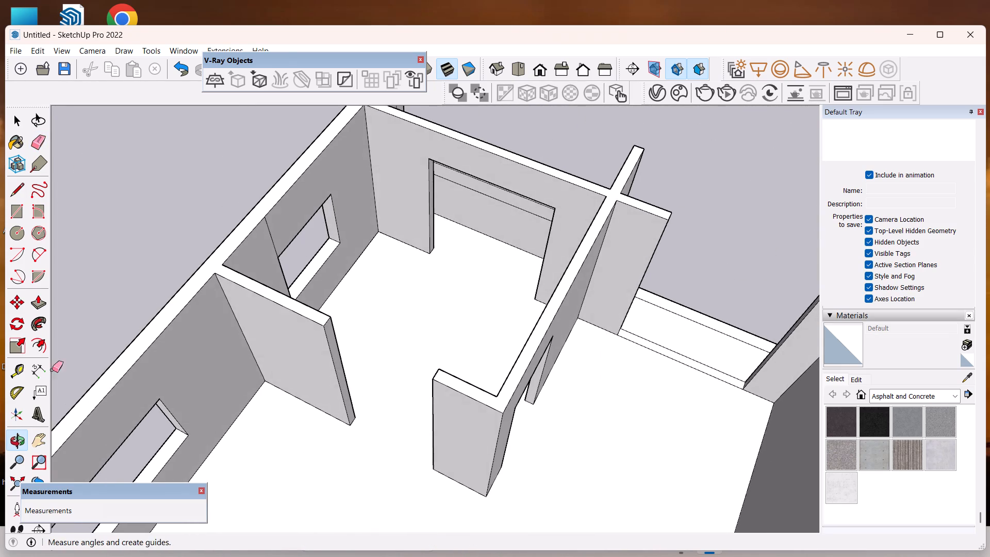
{"action": "scroll", "coordinate": [637, 217], "scroll_direction": "up", "scroll_amount": 4}
{"action": "middle_click_drag", "start_coordinate": [442, 356], "coordinate": [326, 312]}
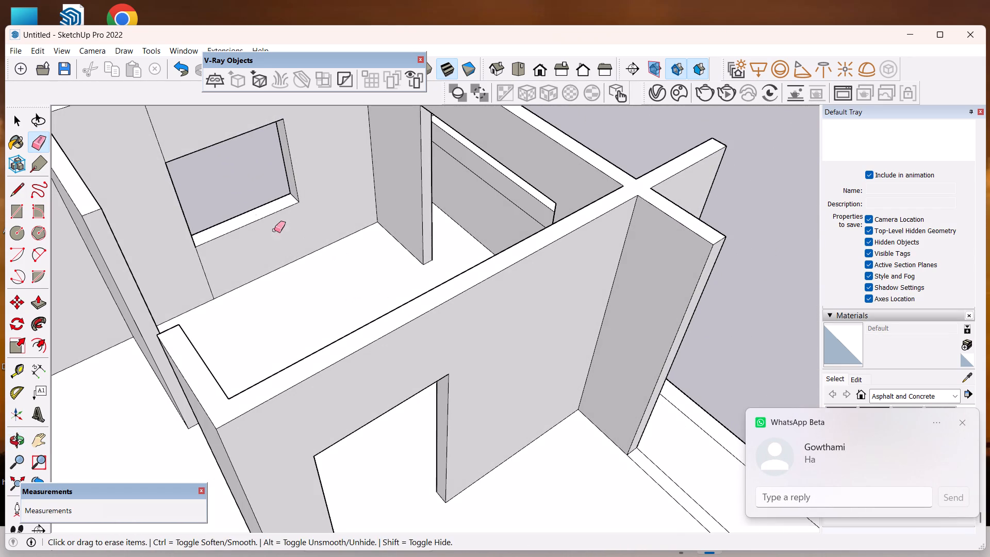
{"action": "left_click_drag", "start_coordinate": [161, 124], "coordinate": [143, 141]}
{"action": "left_click_drag", "start_coordinate": [225, 282], "coordinate": [181, 296]}
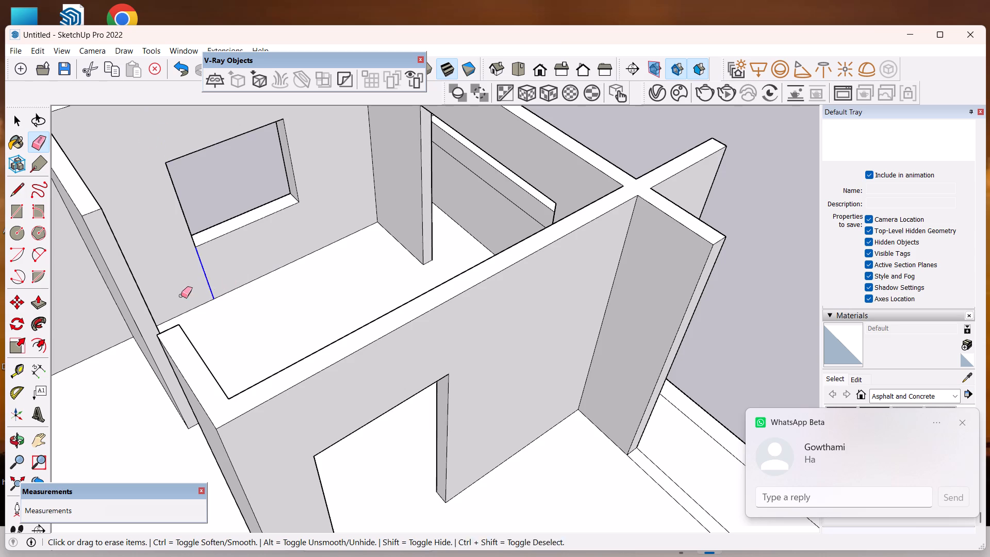
{"action": "left_click_drag", "start_coordinate": [181, 296], "coordinate": [181, 294]}
Examine the whole floor plan model from farther out to check its walls, windows and doorways.
{"action": "scroll", "coordinate": [293, 281], "scroll_direction": "down", "scroll_amount": 8}
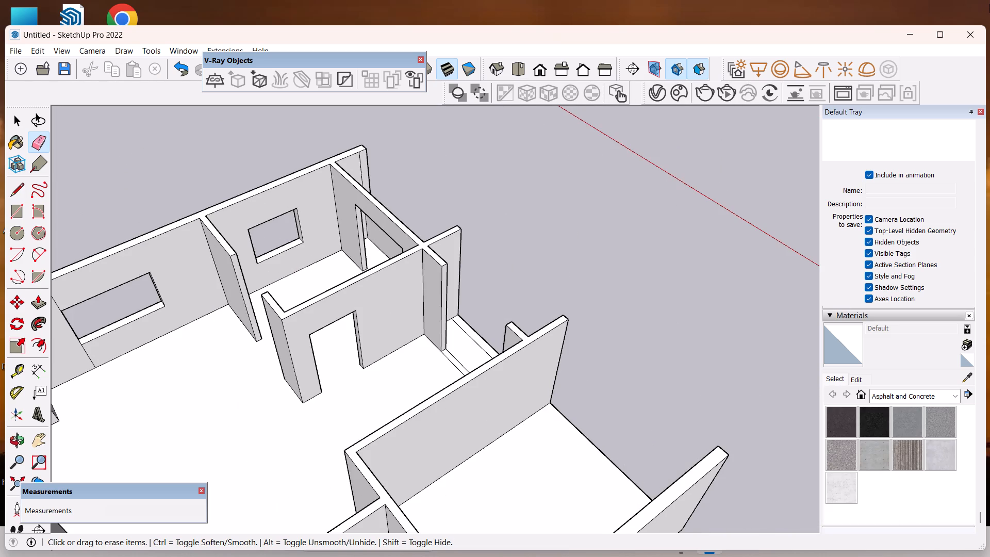
{"action": "scroll", "coordinate": [955, 64], "scroll_direction": "down", "scroll_amount": 2}
{"action": "key", "text": "space"}
{"action": "scroll", "coordinate": [568, 155], "scroll_direction": "down", "scroll_amount": 2}
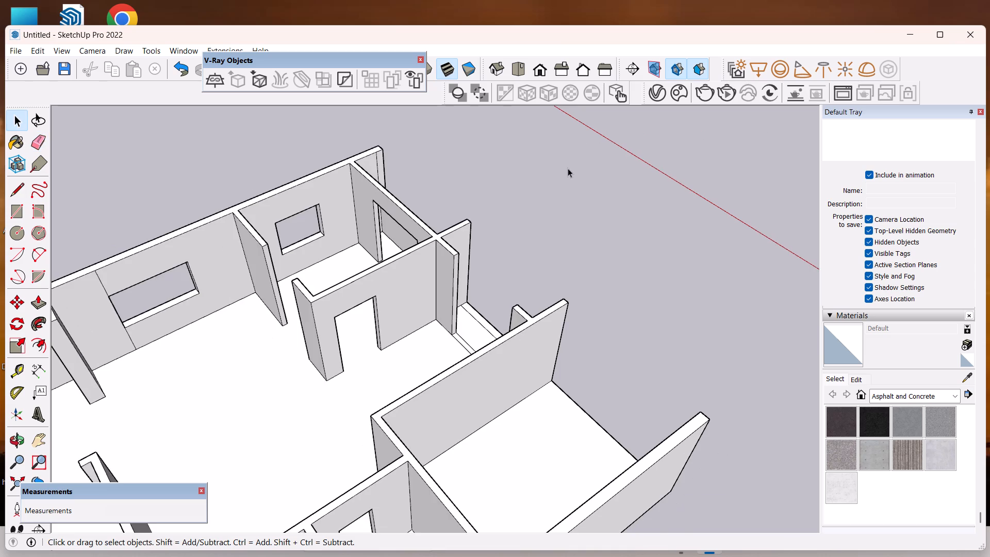
{"action": "scroll", "coordinate": [568, 168], "scroll_direction": "down", "scroll_amount": 6}
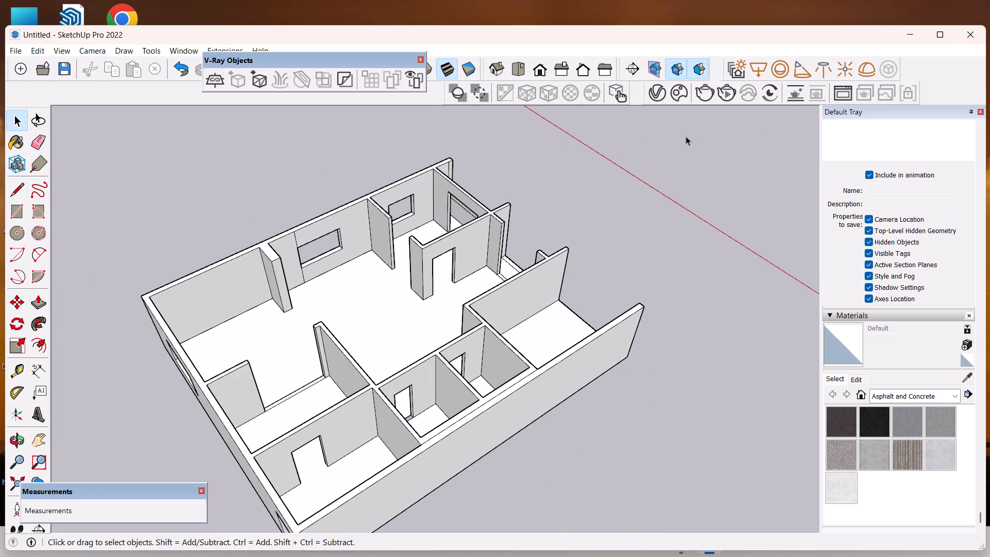
{"action": "scroll", "coordinate": [794, 233], "scroll_direction": "down", "scroll_amount": 12}
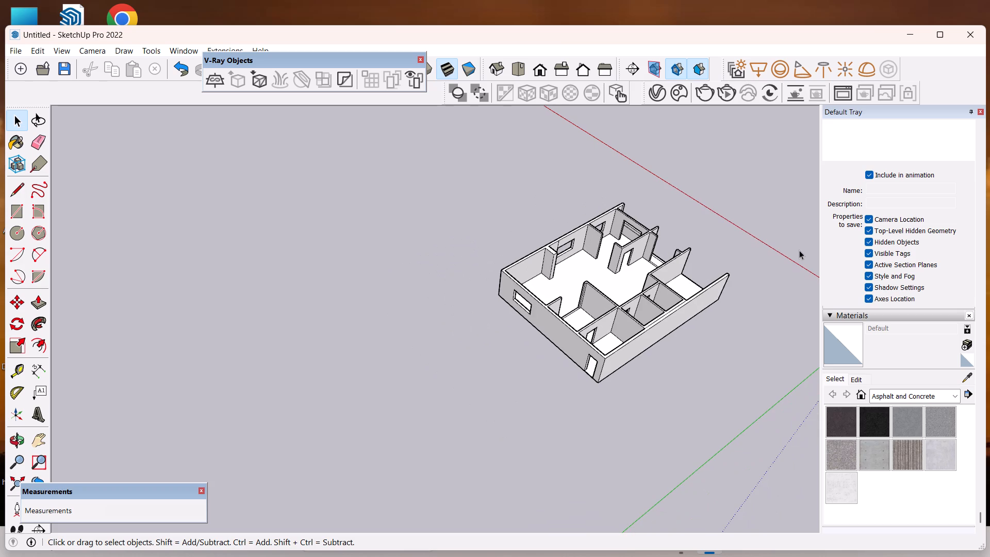
{"action": "scroll", "coordinate": [774, 244], "scroll_direction": "down", "scroll_amount": 8}
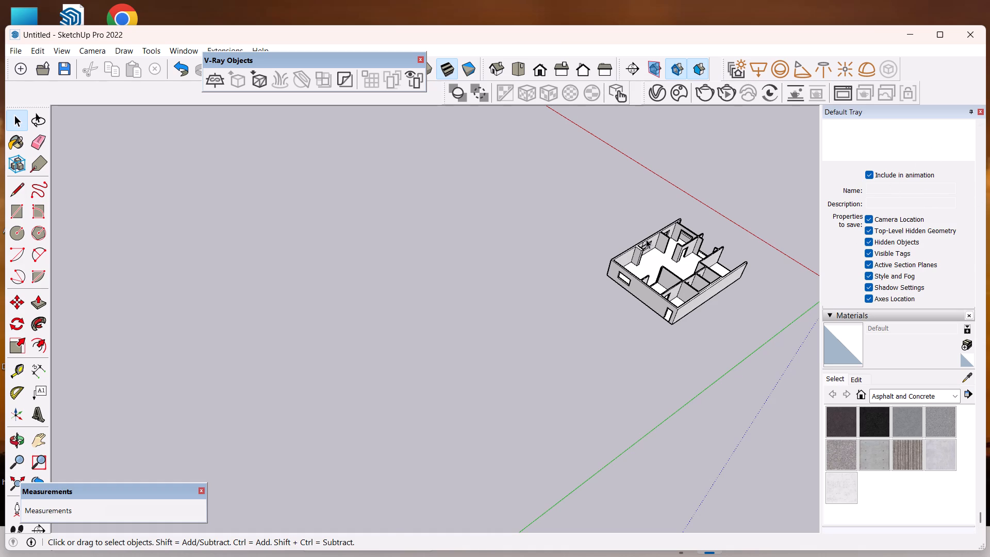
{"action": "scroll", "coordinate": [648, 242], "scroll_direction": "down", "scroll_amount": 9}
{"action": "scroll", "coordinate": [740, 249], "scroll_direction": "down", "scroll_amount": 4}
{"action": "scroll", "coordinate": [740, 249], "scroll_direction": "up", "scroll_amount": 1}
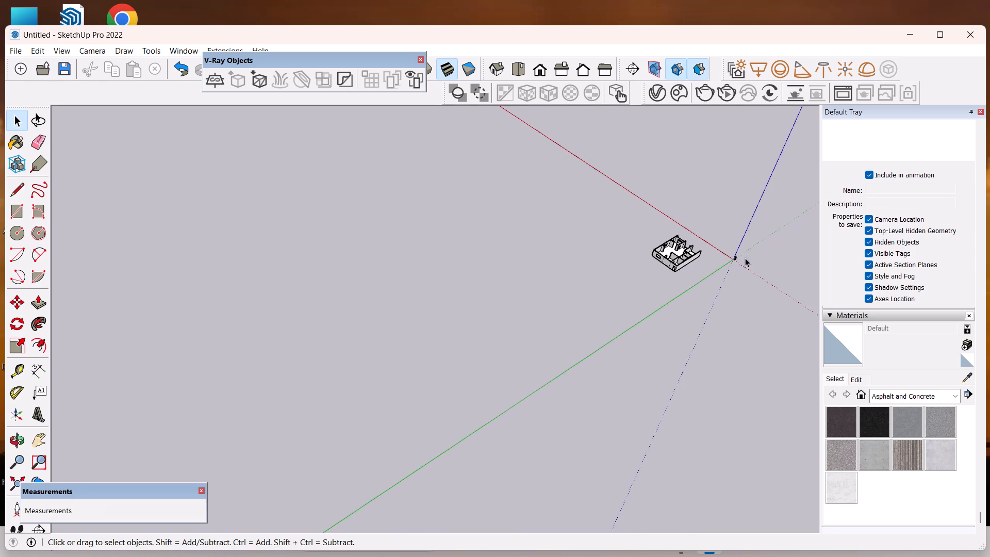
{"action": "middle_click_drag", "start_coordinate": [745, 258], "coordinate": [279, 201]}
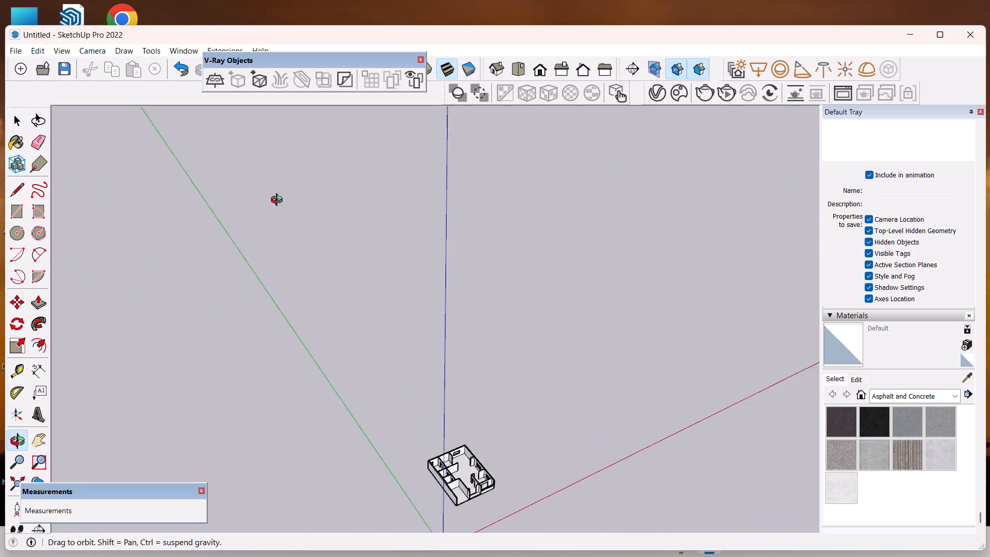
{"action": "middle_click_drag", "start_coordinate": [279, 201], "coordinate": [237, 201]}
Examine the complete floor plan in the top view and from a raised front angle.
{"action": "left_click", "coordinate": [523, 69]}
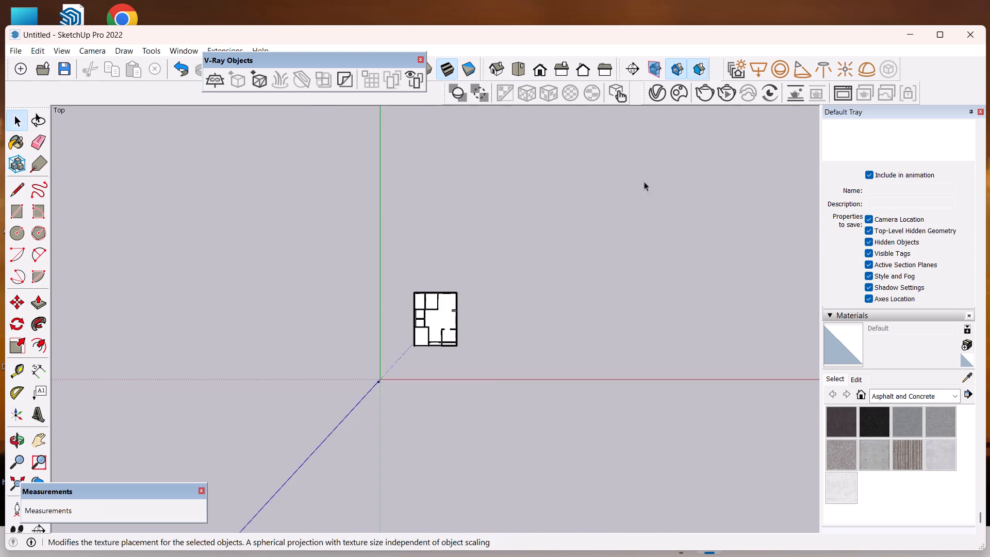
{"action": "scroll", "coordinate": [595, 318], "scroll_direction": "up", "scroll_amount": 6}
{"action": "scroll", "coordinate": [441, 265], "scroll_direction": "down", "scroll_amount": 3}
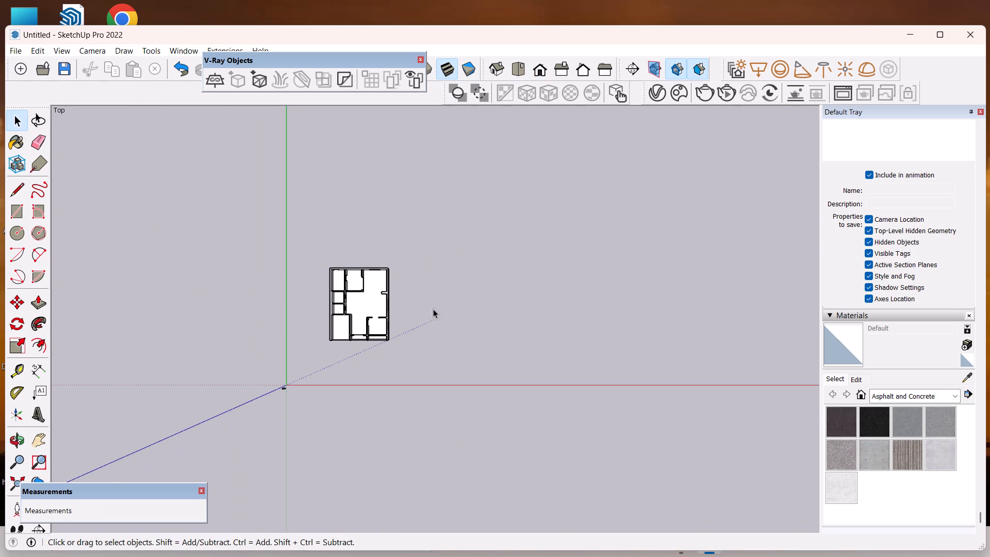
{"action": "scroll", "coordinate": [454, 317], "scroll_direction": "down", "scroll_amount": 1}
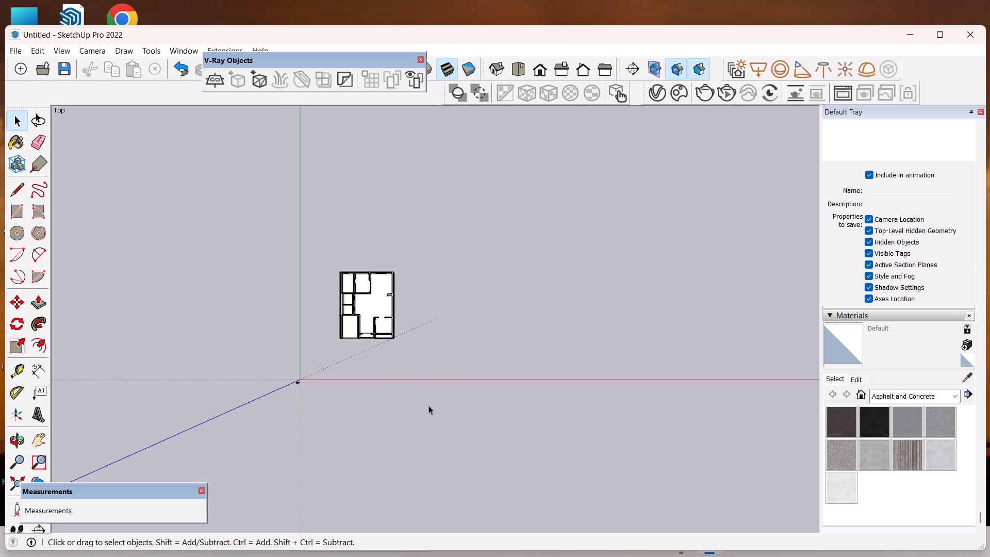
{"action": "scroll", "coordinate": [383, 352], "scroll_direction": "up", "scroll_amount": 2}
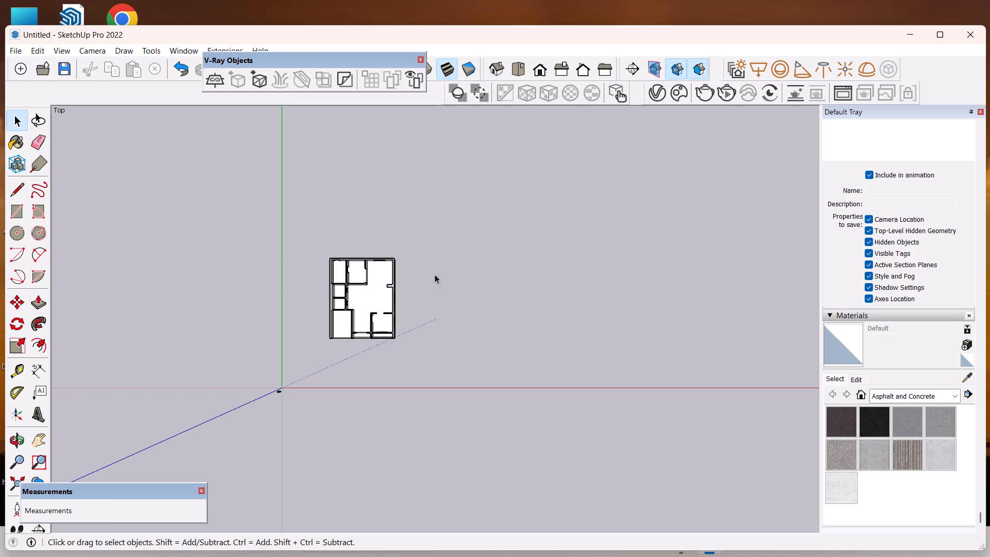
{"action": "middle_click_drag", "start_coordinate": [435, 274], "coordinate": [430, 210]}
{"action": "scroll", "coordinate": [427, 241], "scroll_direction": "down", "scroll_amount": 3}
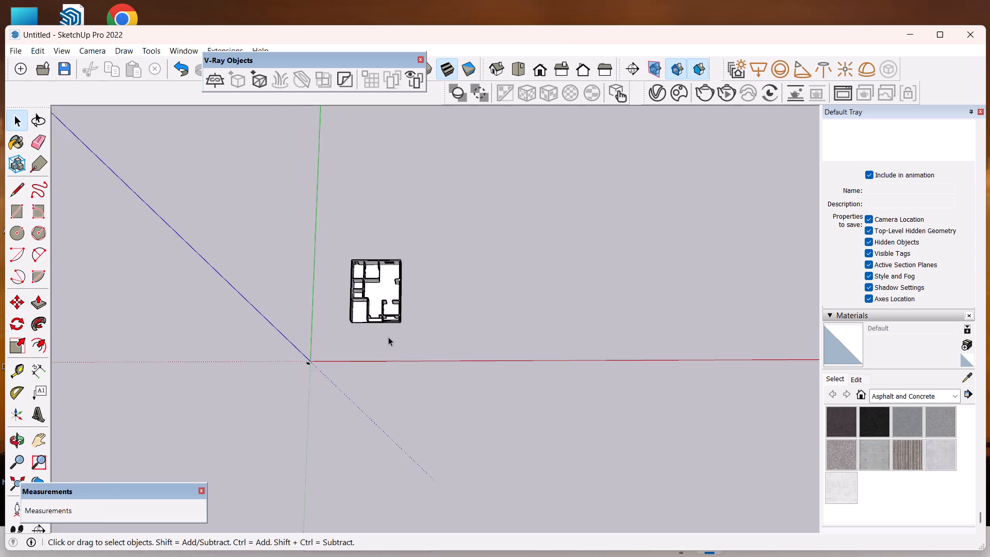
{"action": "scroll", "coordinate": [384, 325], "scroll_direction": "up", "scroll_amount": 4}
{"action": "scroll", "coordinate": [384, 323], "scroll_direction": "down", "scroll_amount": 1}
{"action": "scroll", "coordinate": [384, 322], "scroll_direction": "up", "scroll_amount": 3}
{"action": "middle_click_drag", "start_coordinate": [387, 300], "coordinate": [418, 134]}
{"action": "scroll", "coordinate": [418, 134], "scroll_direction": "up", "scroll_amount": 1}
{"action": "scroll", "coordinate": [359, 302], "scroll_direction": "up", "scroll_amount": 6}
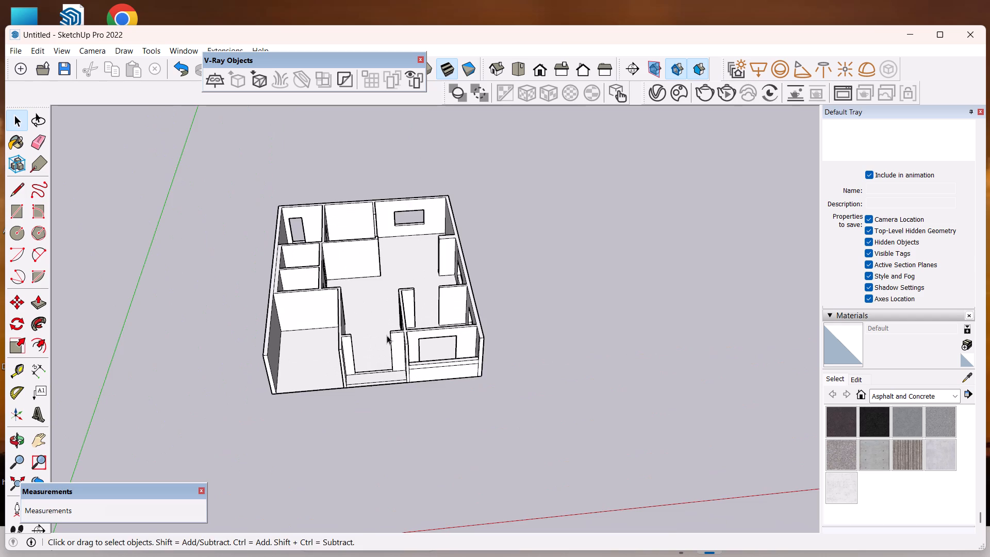
Examine the floor plan's walls, windows and doorways from several raised angles to find any opening still missing a header.
{"action": "scroll", "coordinate": [387, 335], "scroll_direction": "up", "scroll_amount": 3}
{"action": "middle_click_drag", "start_coordinate": [387, 336], "coordinate": [196, 357]}
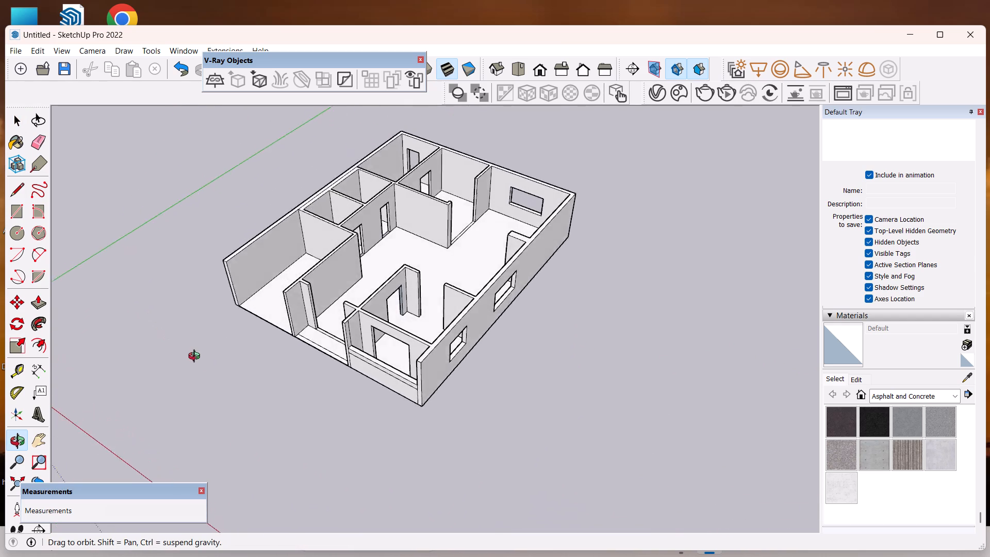
{"action": "middle_click_drag", "start_coordinate": [196, 357], "coordinate": [145, 396]}
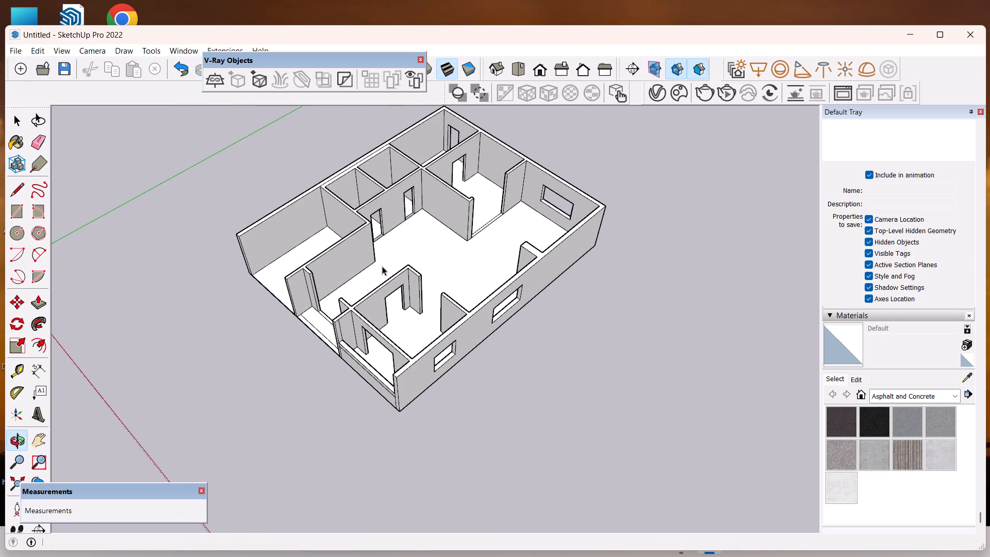
{"action": "scroll", "coordinate": [389, 258], "scroll_direction": "down", "scroll_amount": 1}
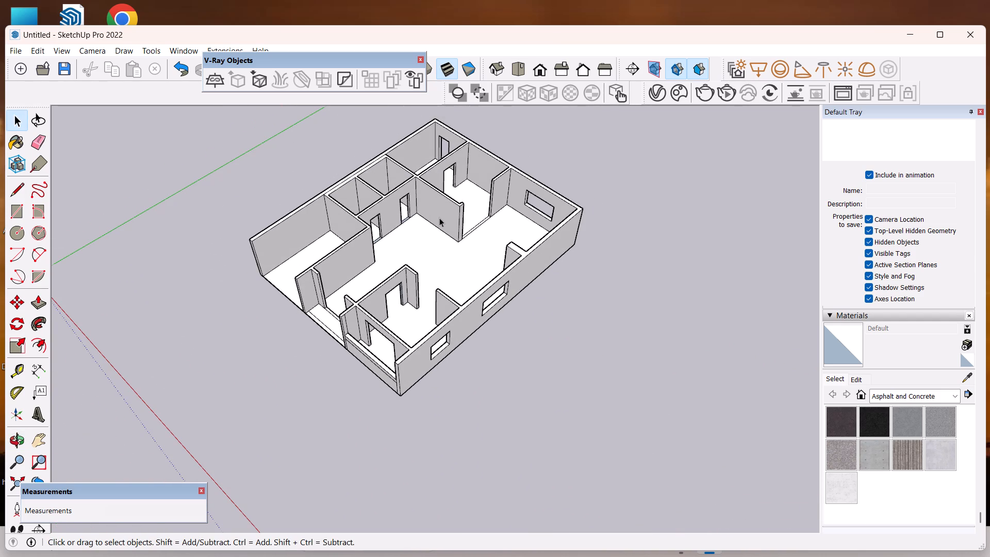
{"action": "scroll", "coordinate": [440, 216], "scroll_direction": "up", "scroll_amount": 3}
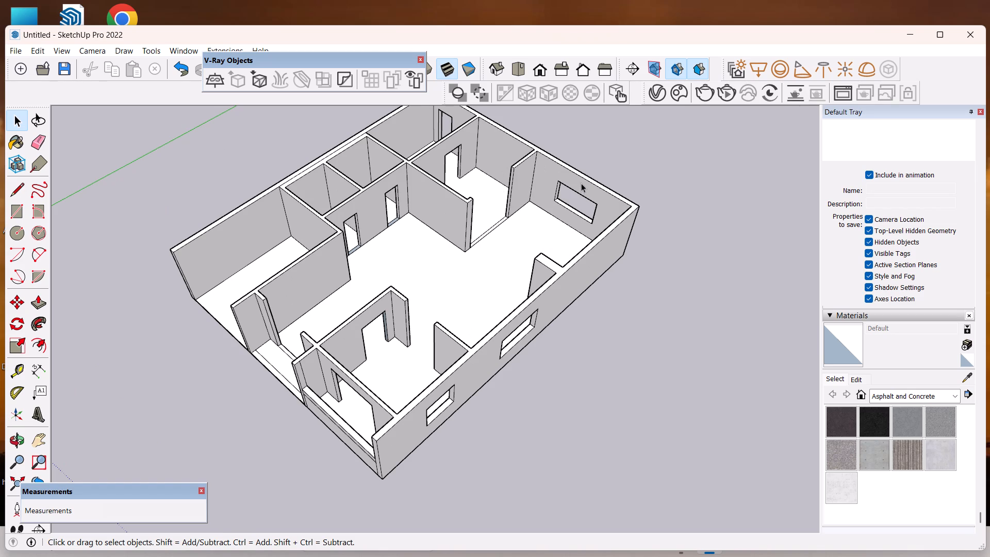
{"action": "scroll", "coordinate": [581, 191], "scroll_direction": "up", "scroll_amount": 1}
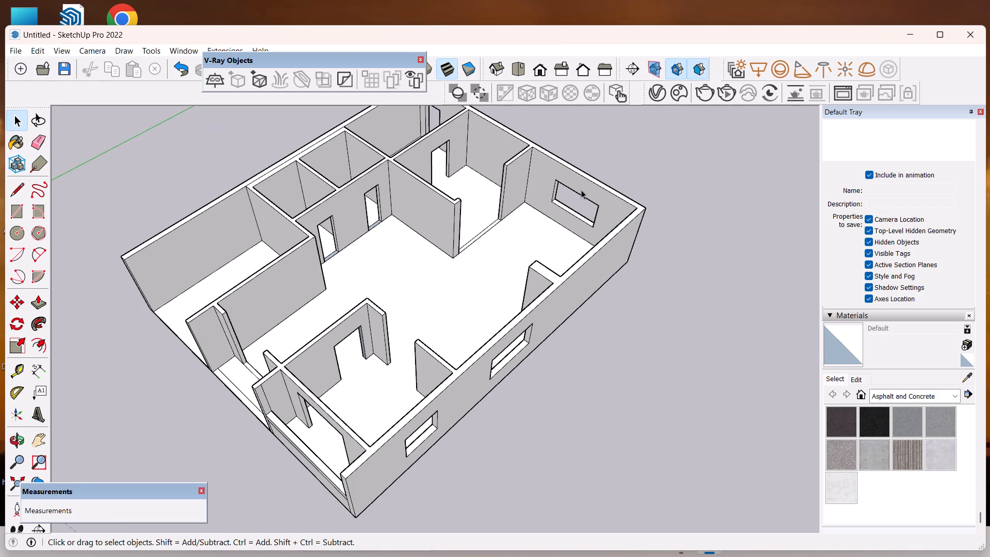
{"action": "scroll", "coordinate": [586, 190], "scroll_direction": "down", "scroll_amount": 2}
{"action": "middle_click_drag", "start_coordinate": [609, 215], "coordinate": [576, 194]}
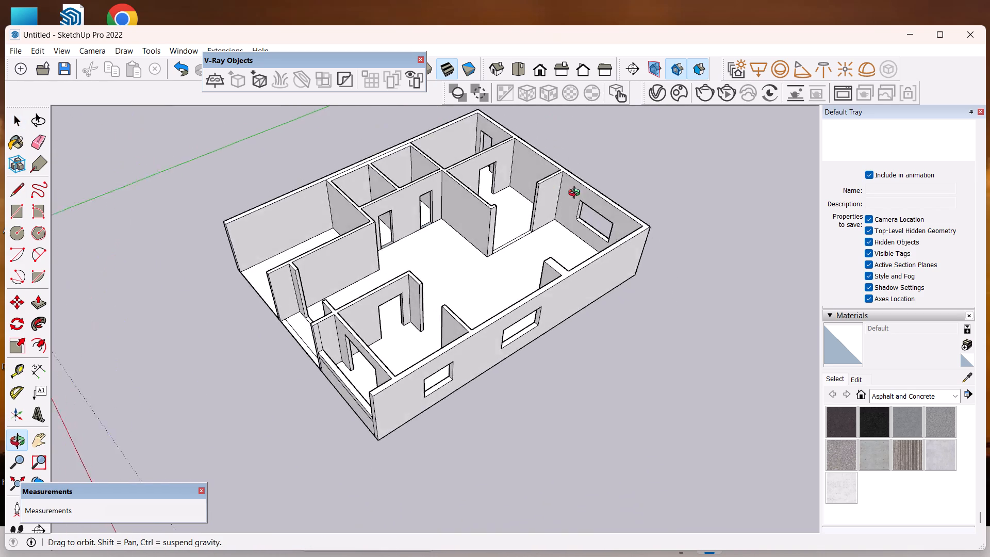
{"action": "middle_click_drag", "start_coordinate": [576, 194], "coordinate": [799, 197]}
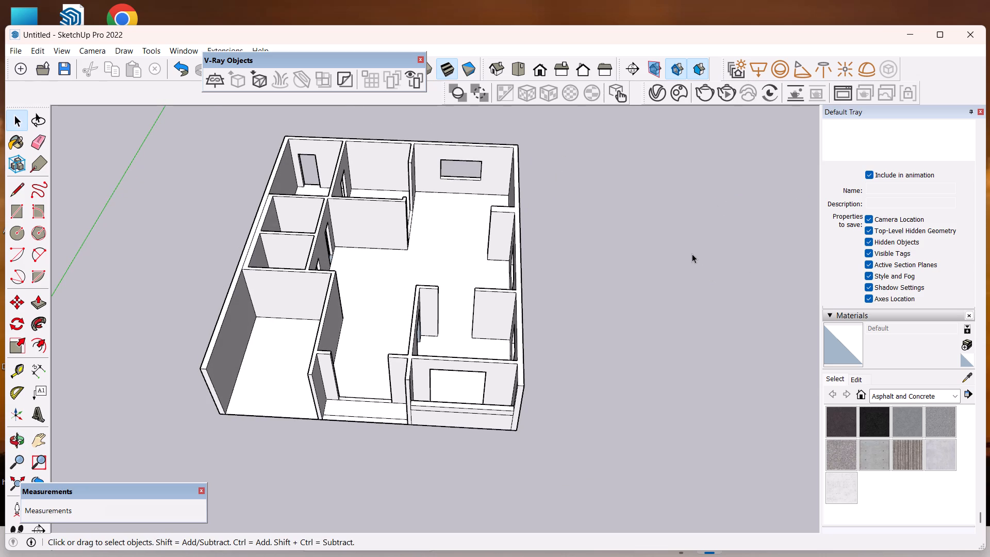
{"action": "scroll", "coordinate": [646, 283], "scroll_direction": "down", "scroll_amount": 1}
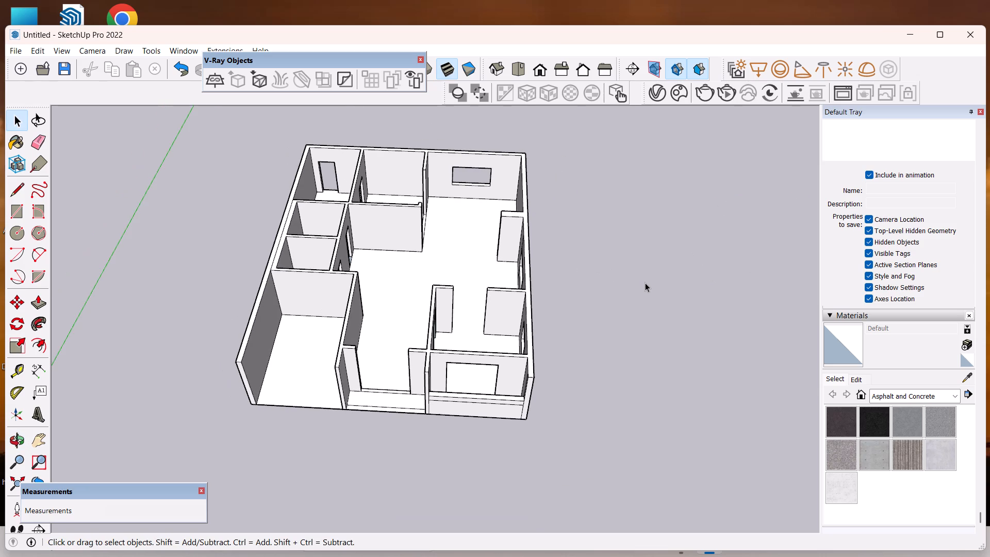
{"action": "scroll", "coordinate": [642, 275], "scroll_direction": "down", "scroll_amount": 5}
Draw a 6" line across the end face of the short wall beside the room opening, 3' below its top.
{"action": "scroll", "coordinate": [624, 278], "scroll_direction": "up", "scroll_amount": 4}
{"action": "middle_click_drag", "start_coordinate": [562, 366], "coordinate": [563, 289]}
{"action": "scroll", "coordinate": [529, 273], "scroll_direction": "up", "scroll_amount": 12}
{"action": "middle_click_drag", "start_coordinate": [520, 265], "coordinate": [510, 332]}
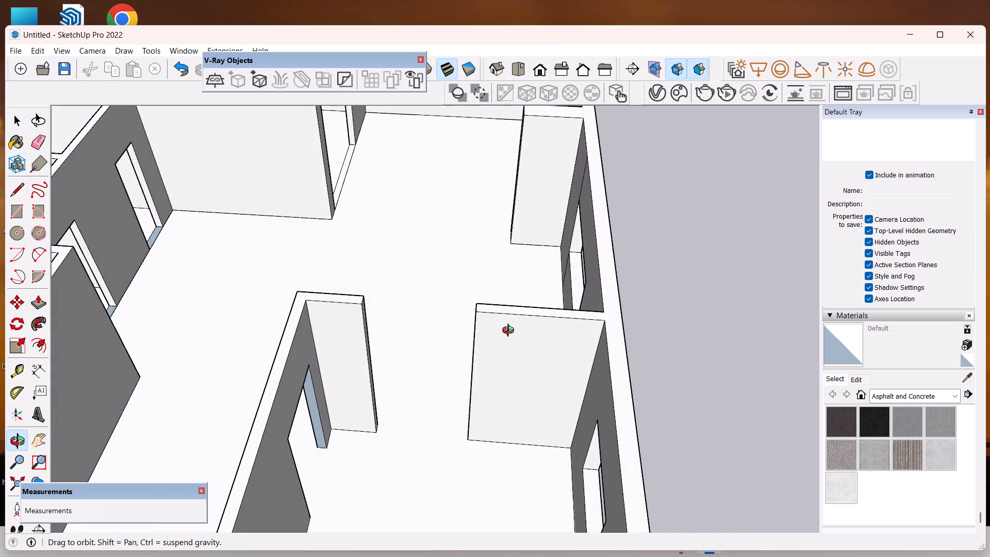
{"action": "middle_click_drag", "start_coordinate": [510, 332], "coordinate": [509, 332]}
{"action": "middle_click_drag", "start_coordinate": [509, 330], "coordinate": [384, 329]}
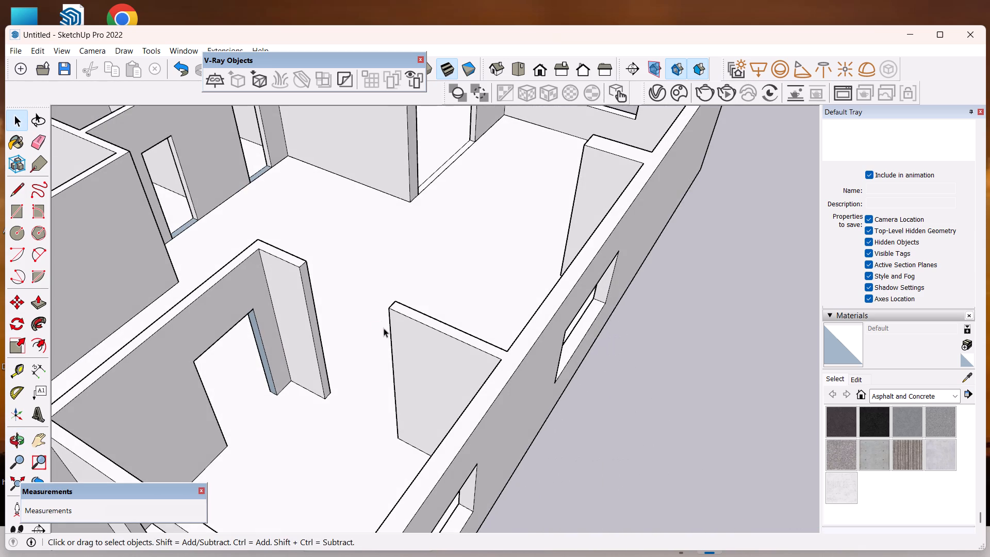
{"action": "scroll", "coordinate": [382, 326], "scroll_direction": "up", "scroll_amount": 2}
{"action": "left_click", "coordinate": [15, 195]}
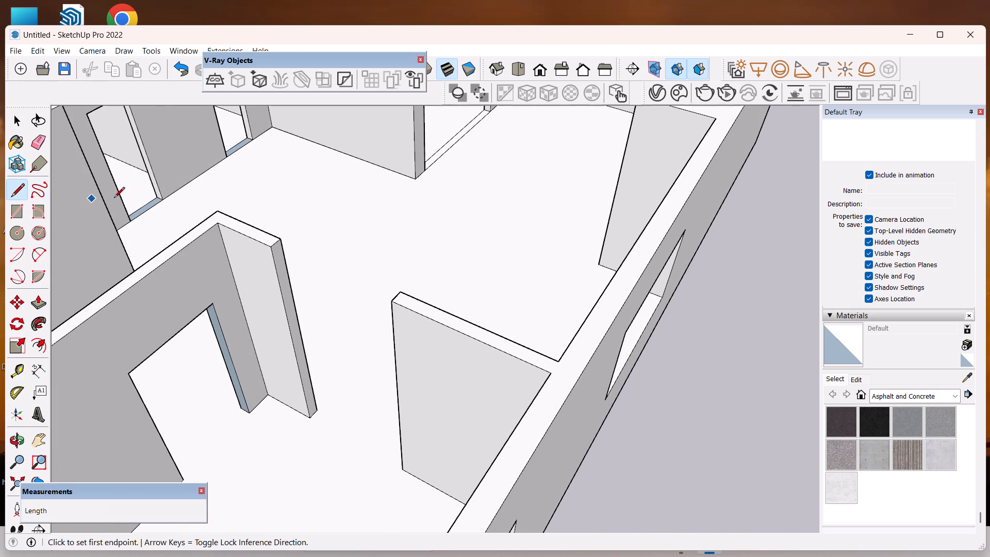
{"action": "left_click", "coordinate": [267, 248]}
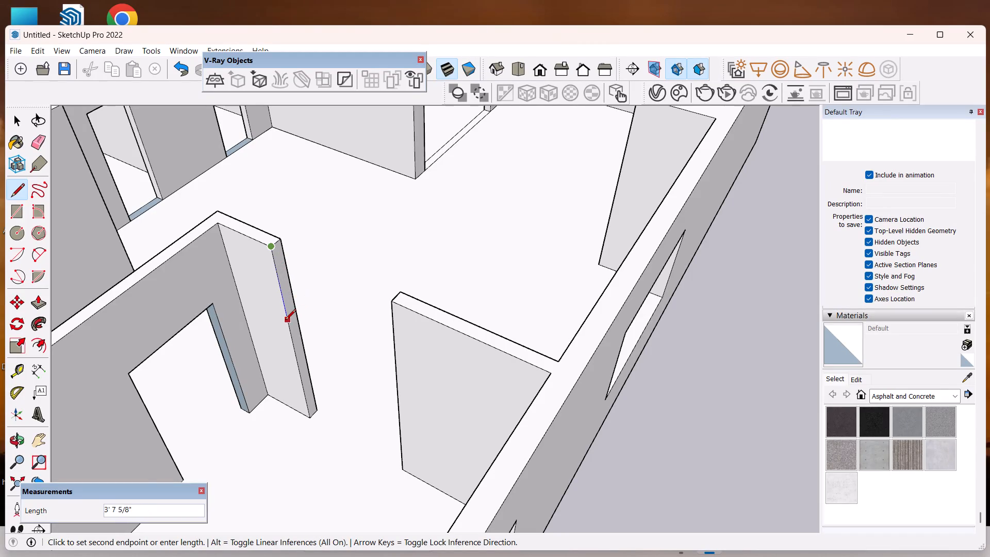
{"action": "type", "text": "3'"}
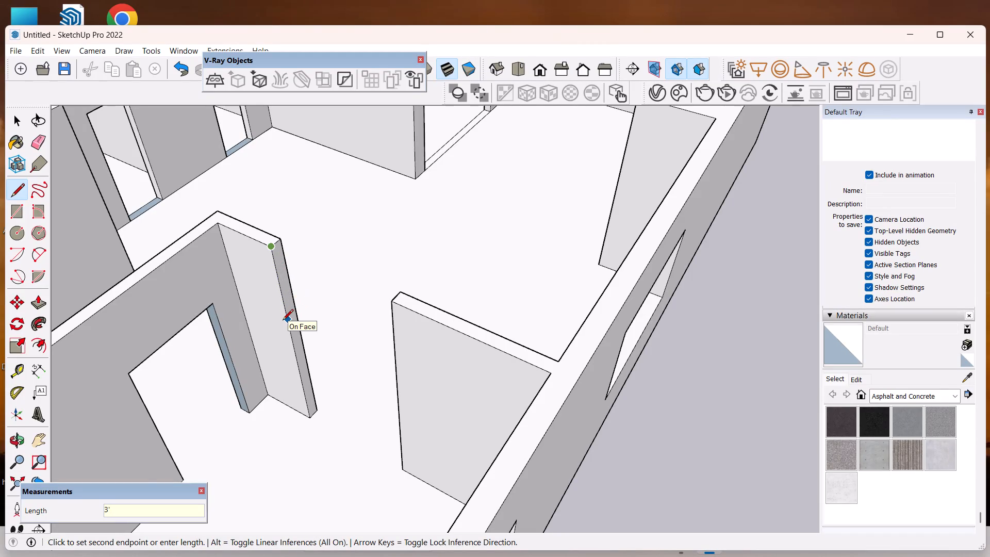
{"action": "key", "text": "Return"}
{"action": "left_click", "coordinate": [286, 309]}
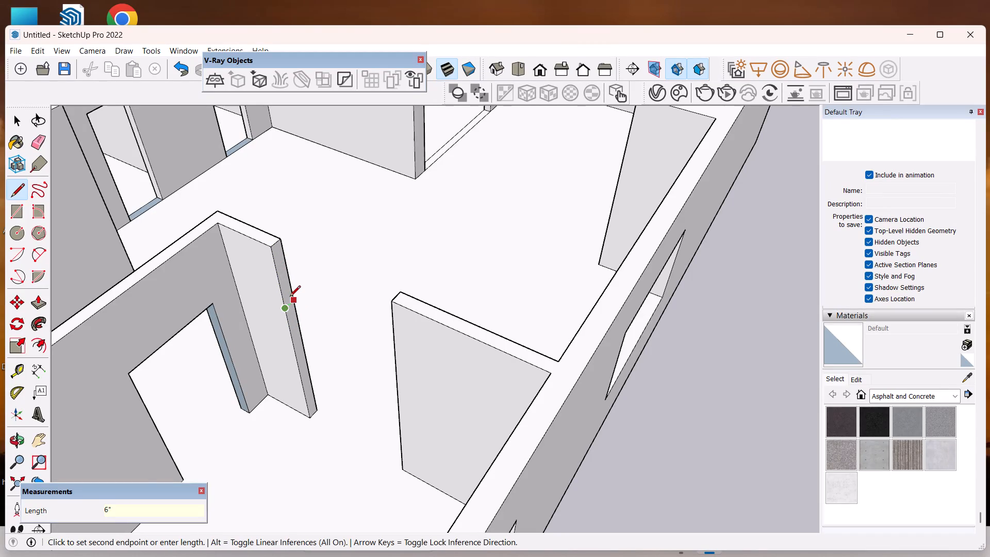
{"action": "left_click", "coordinate": [294, 294]}
{"action": "key", "text": "space"}
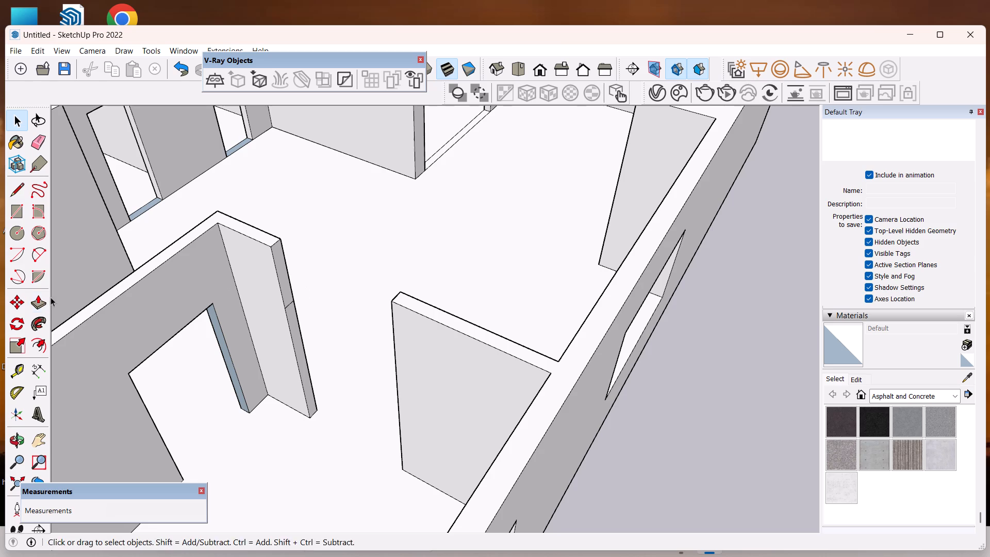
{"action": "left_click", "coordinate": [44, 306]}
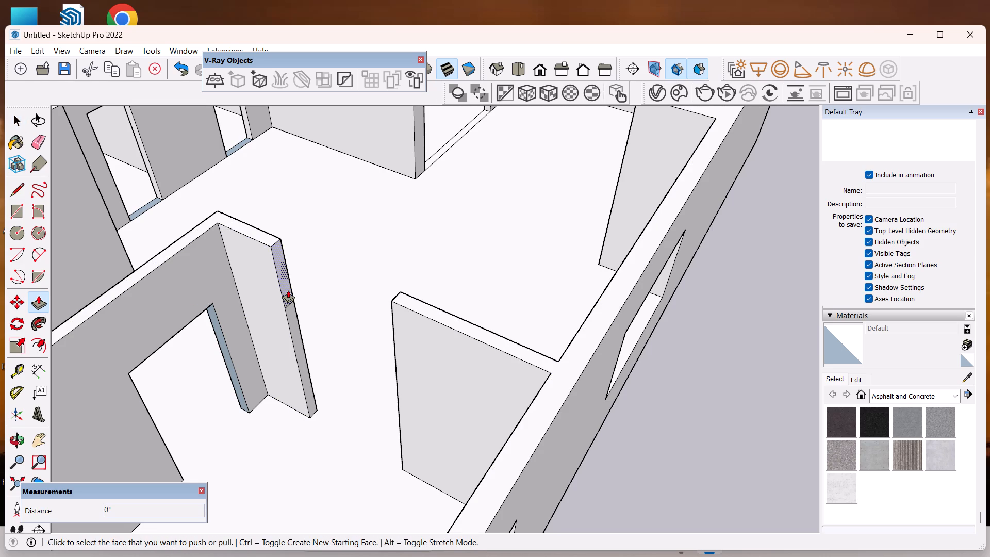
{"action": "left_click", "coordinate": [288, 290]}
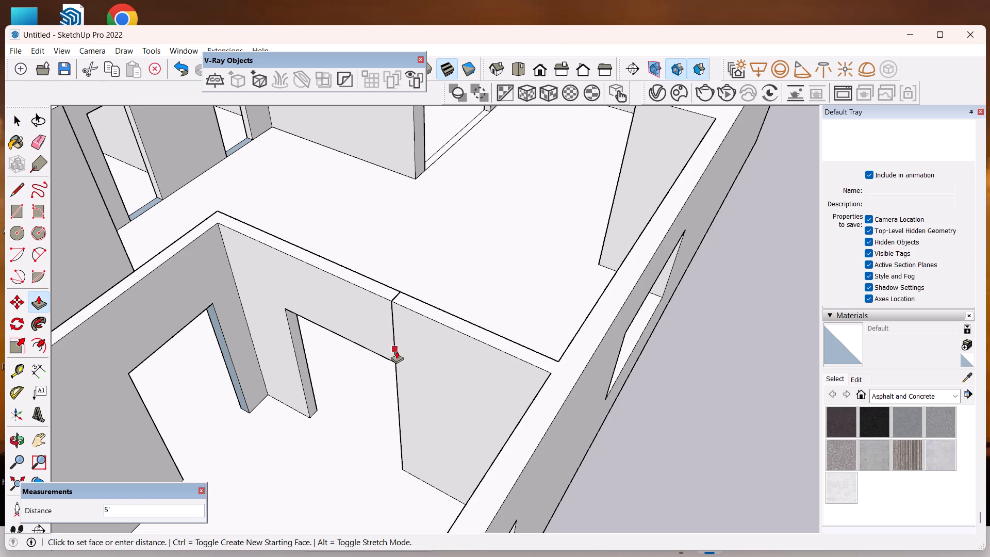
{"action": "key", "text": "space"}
Push/Pull the upper part of the short wall's end face 5' across the opening to the facing wall, forming a header.
{"action": "scroll", "coordinate": [424, 308], "scroll_direction": "down", "scroll_amount": 5}
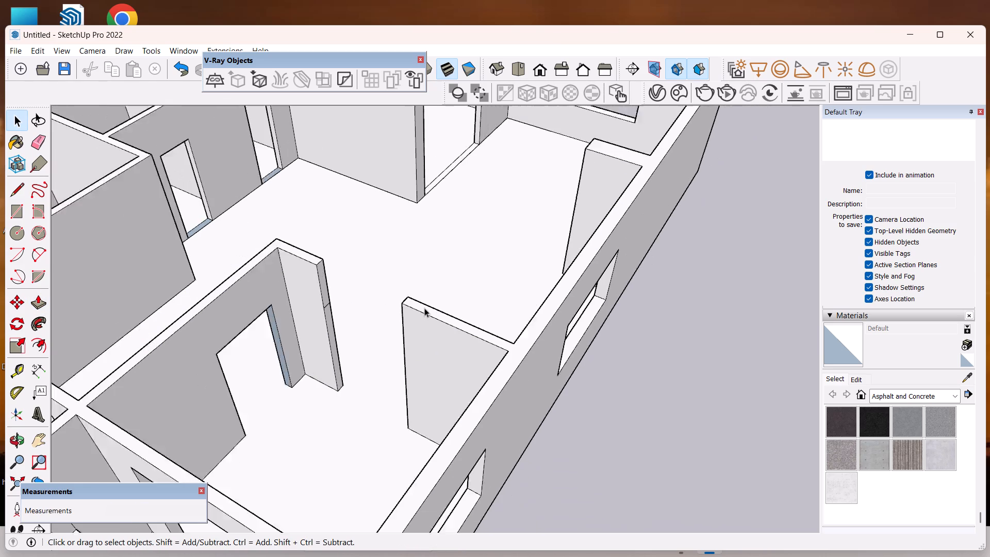
{"action": "scroll", "coordinate": [424, 308], "scroll_direction": "down", "scroll_amount": 2}
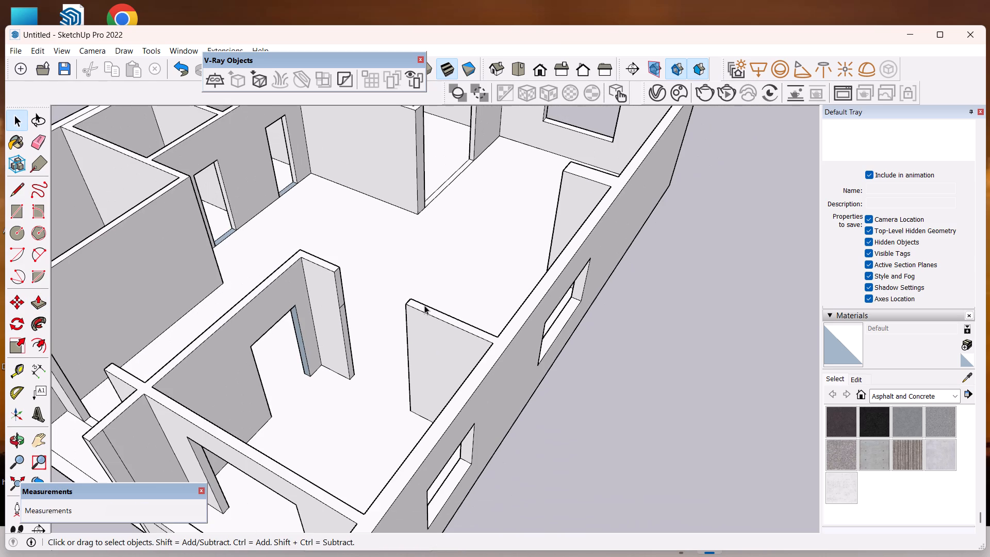
{"action": "middle_click_drag", "start_coordinate": [424, 305], "coordinate": [426, 257]}
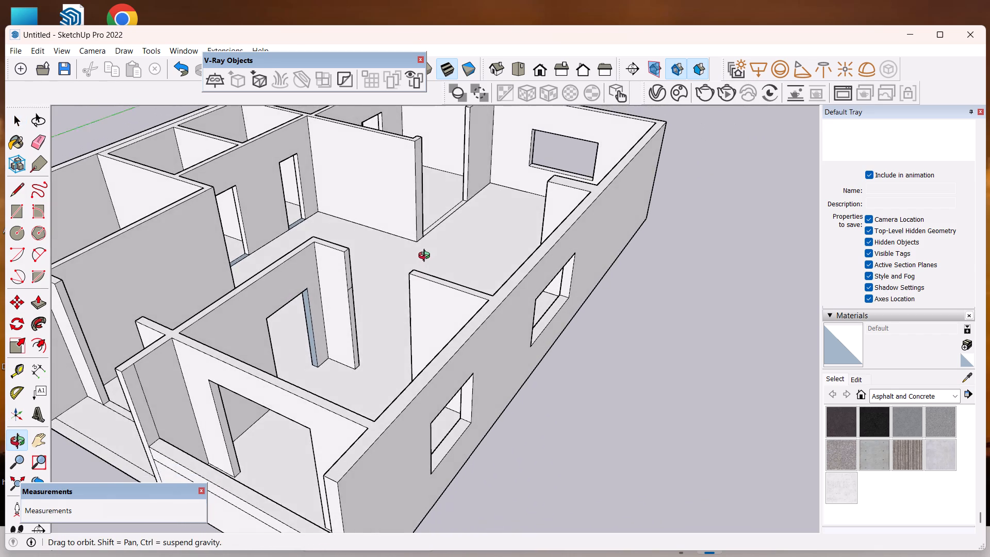
{"action": "middle_click_drag", "start_coordinate": [426, 257], "coordinate": [419, 281]}
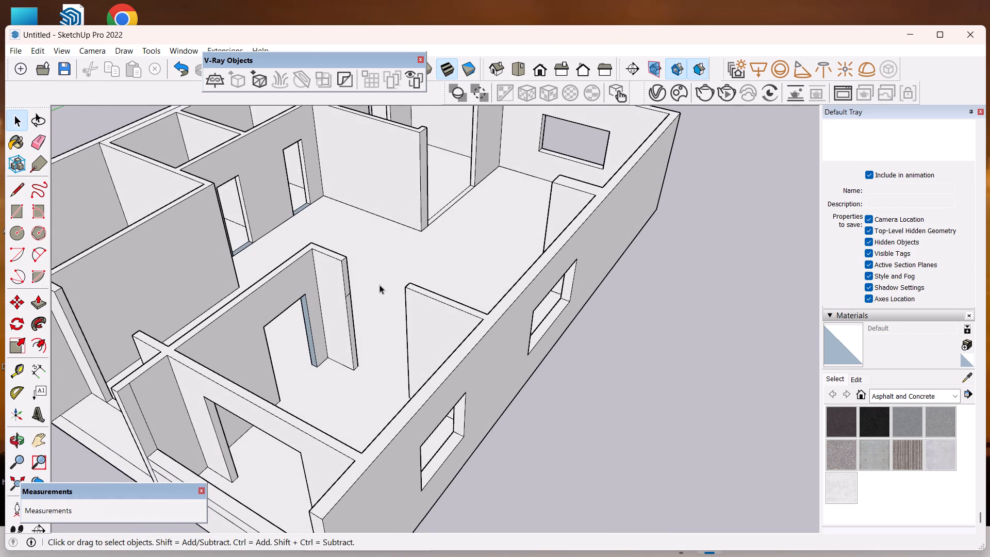
{"action": "left_click", "coordinate": [36, 309]}
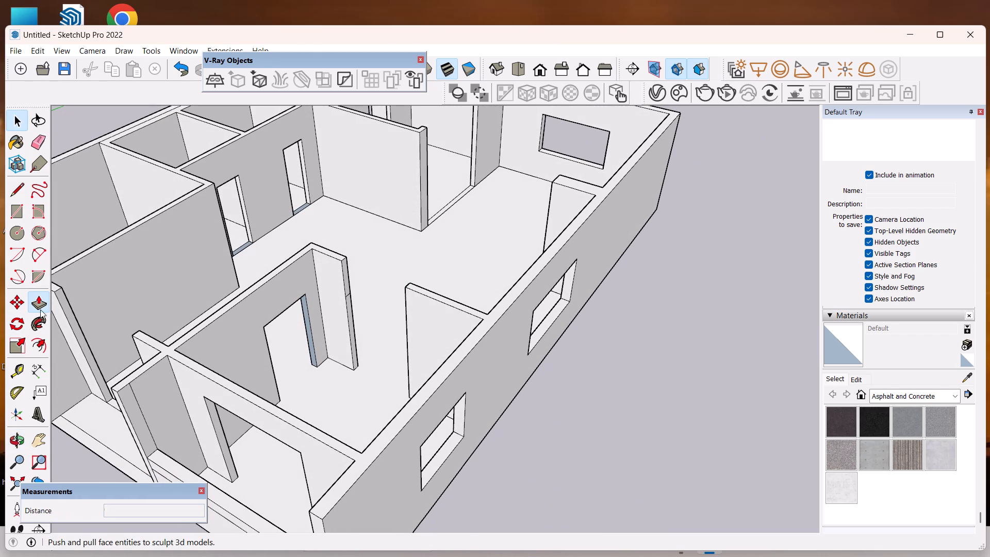
{"action": "scroll", "coordinate": [351, 287], "scroll_direction": "up", "scroll_amount": 7}
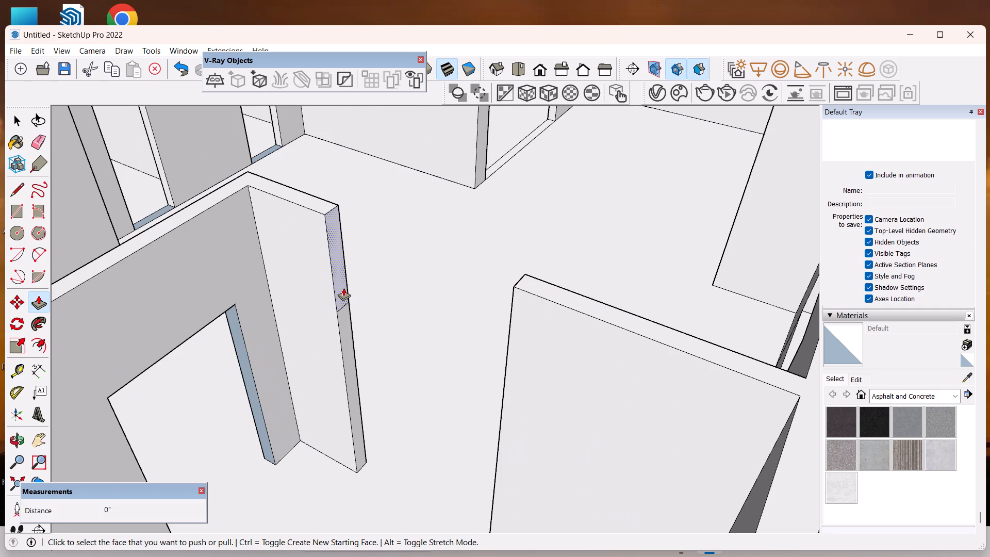
{"action": "left_click", "coordinate": [343, 288]}
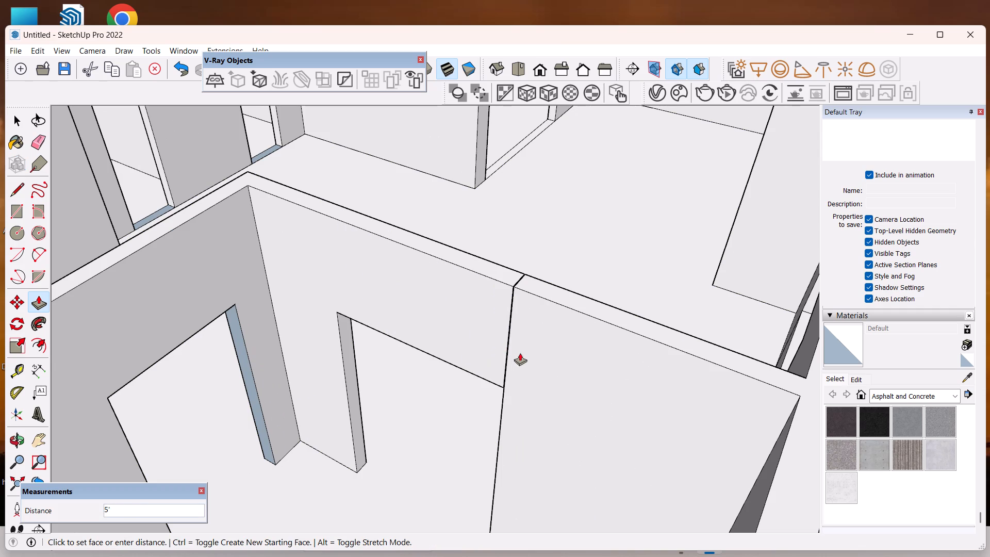
{"action": "left_click", "coordinate": [525, 338]}
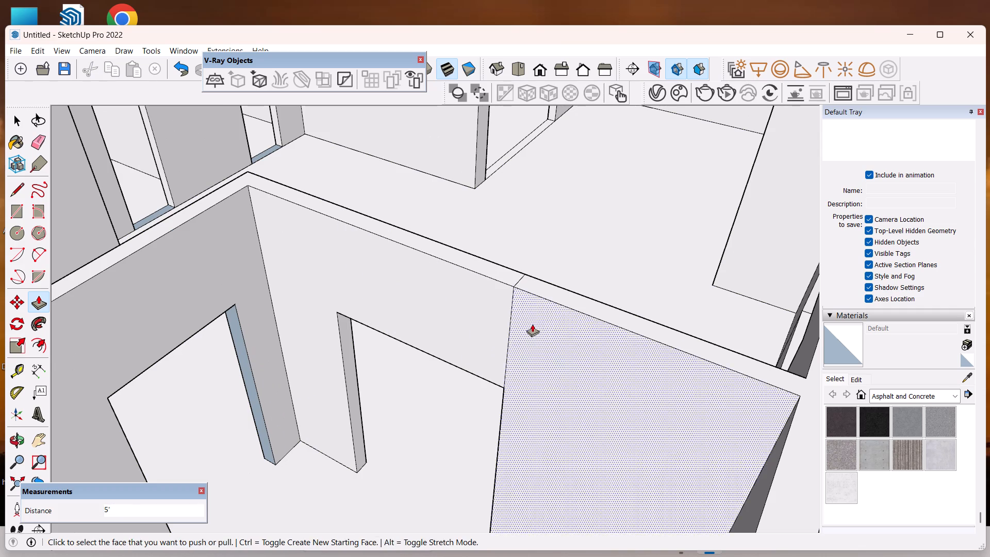
{"action": "key", "text": "space"}
Erase the seams where the new header meets the facing wall, across the wall top and down the room-side face.
{"action": "scroll", "coordinate": [551, 257], "scroll_direction": "down", "scroll_amount": 10}
{"action": "middle_click_drag", "start_coordinate": [579, 283], "coordinate": [606, 305]}
{"action": "scroll", "coordinate": [596, 288], "scroll_direction": "up", "scroll_amount": 5}
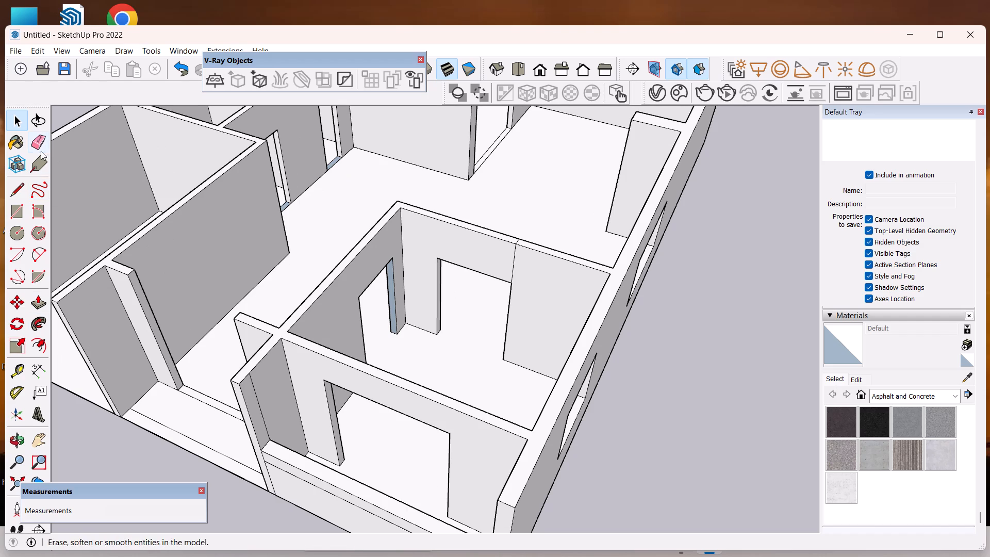
{"action": "left_click", "coordinate": [40, 145]}
{"action": "scroll", "coordinate": [487, 187], "scroll_direction": "up", "scroll_amount": 6}
{"action": "left_click_drag", "start_coordinate": [537, 343], "coordinate": [557, 352]}
{"action": "left_click", "coordinate": [557, 353]}
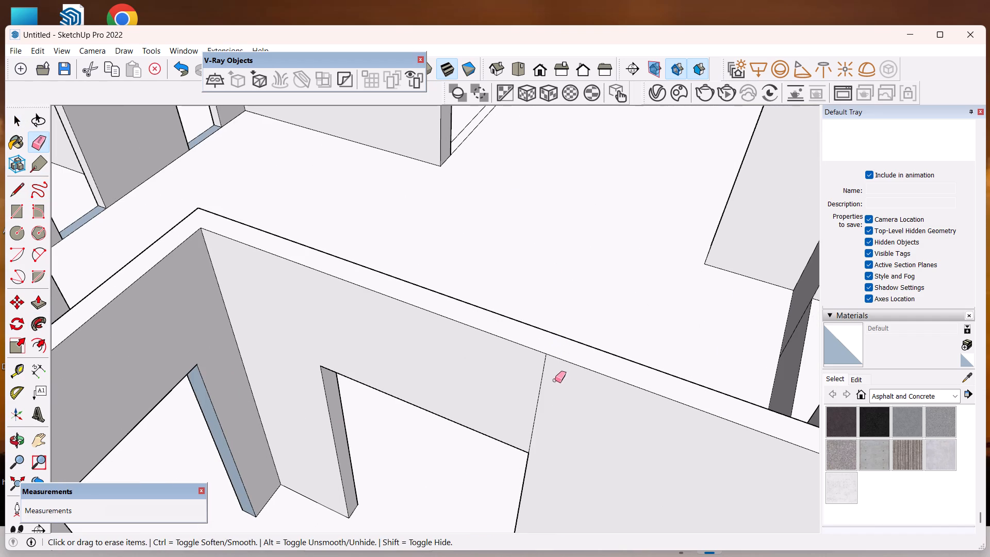
{"action": "left_click_drag", "start_coordinate": [544, 381], "coordinate": [535, 382]}
Erase the vertical seam beside the new header on the wall's opposite face, toward the main hall.
{"action": "scroll", "coordinate": [612, 331], "scroll_direction": "down", "scroll_amount": 5}
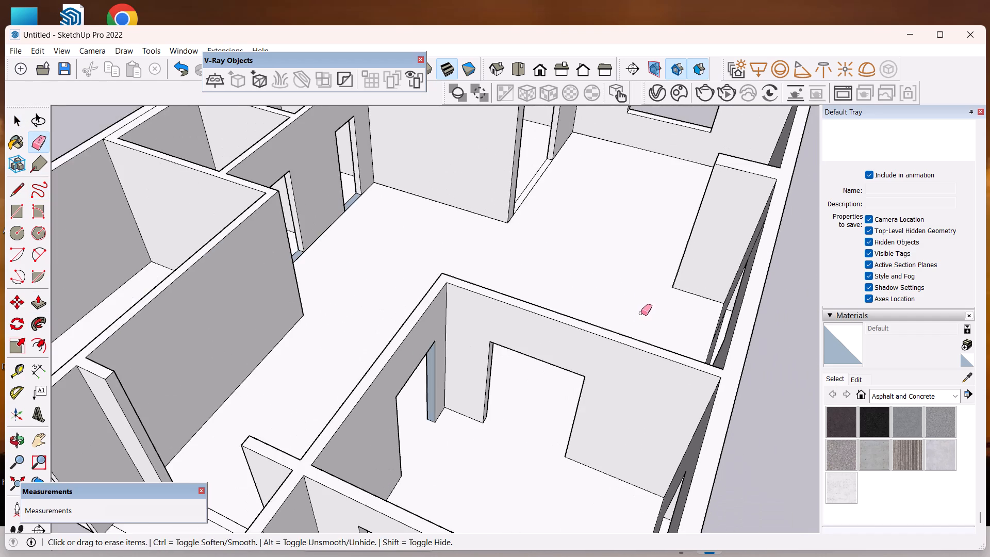
{"action": "scroll", "coordinate": [641, 313], "scroll_direction": "down", "scroll_amount": 1}
{"action": "middle_click_drag", "start_coordinate": [657, 359], "coordinate": [14, 283]}
{"action": "scroll", "coordinate": [151, 210], "scroll_direction": "up", "scroll_amount": 6}
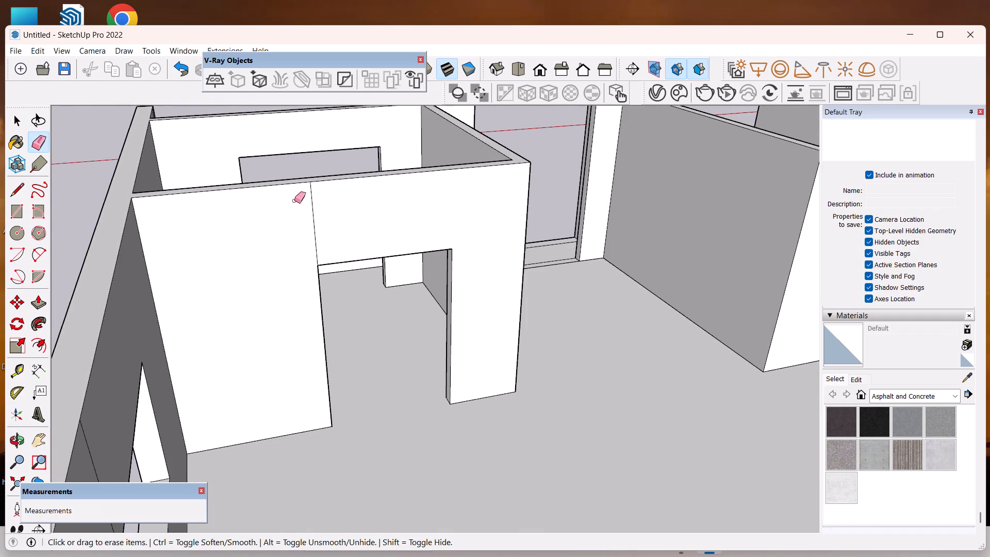
{"action": "left_click_drag", "start_coordinate": [294, 201], "coordinate": [316, 205]}
Erase the vertical seam on the inner face of the partition's projecting end beside the low front wall.
{"action": "scroll", "coordinate": [333, 205], "scroll_direction": "down", "scroll_amount": 13}
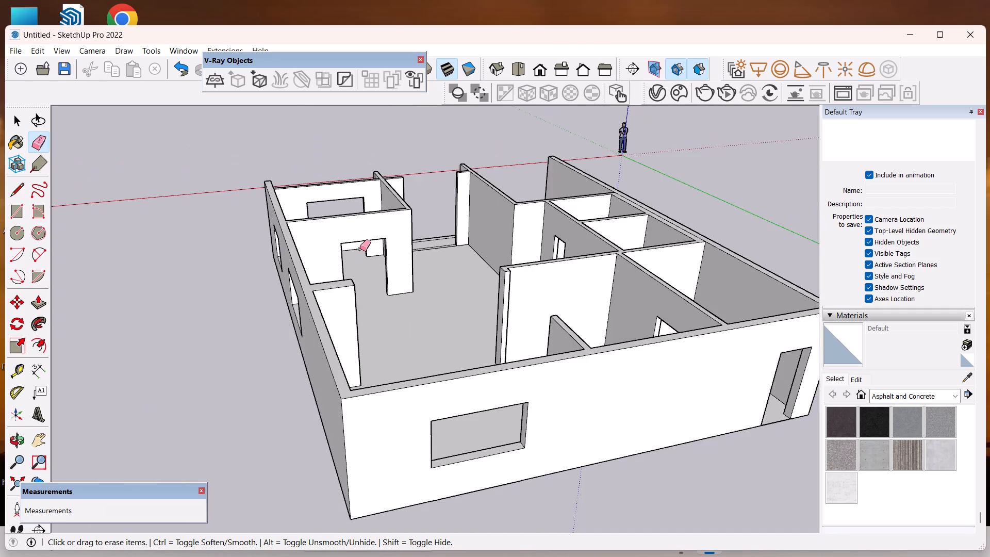
{"action": "middle_click_drag", "start_coordinate": [360, 253], "coordinate": [860, 321]}
{"action": "middle_click_drag", "start_coordinate": [481, 379], "coordinate": [769, 380]}
{"action": "scroll", "coordinate": [774, 377], "scroll_direction": "up", "scroll_amount": 1}
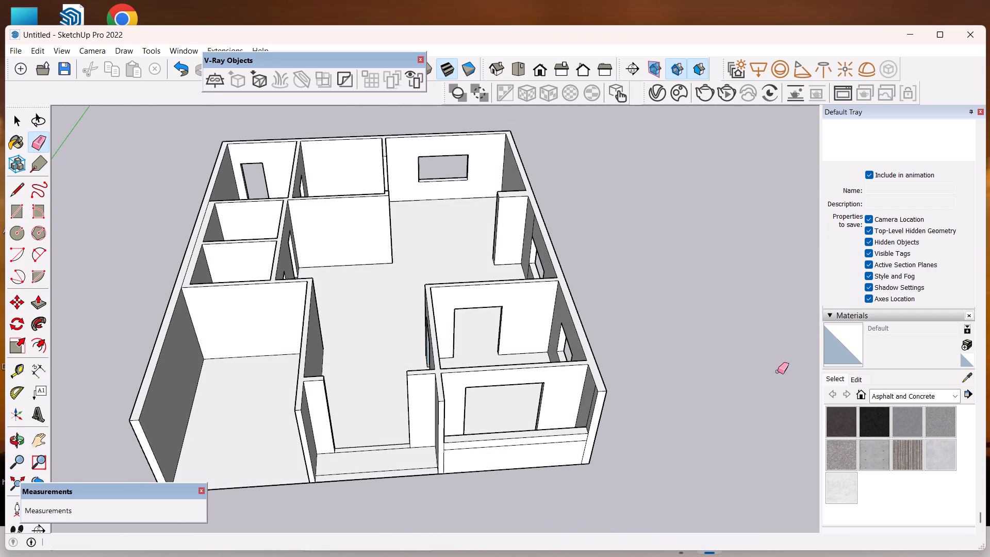
{"action": "scroll", "coordinate": [524, 332], "scroll_direction": "up", "scroll_amount": 3}
{"action": "scroll", "coordinate": [524, 332], "scroll_direction": "down", "scroll_amount": 1}
{"action": "scroll", "coordinate": [524, 332], "scroll_direction": "up", "scroll_amount": 1}
{"action": "scroll", "coordinate": [609, 394], "scroll_direction": "up", "scroll_amount": 2}
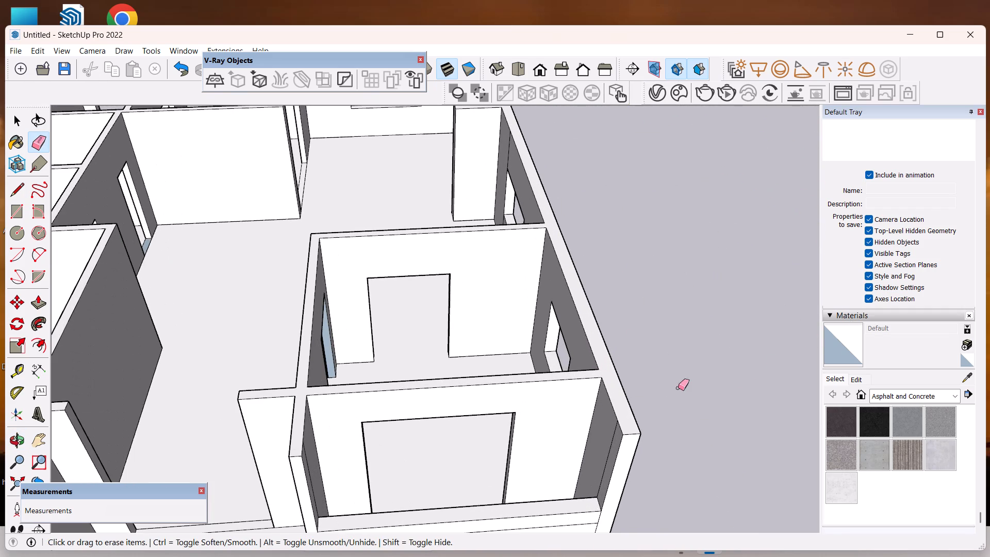
{"action": "middle_click_drag", "start_coordinate": [593, 391], "coordinate": [415, 310]}
{"action": "scroll", "coordinate": [120, 288], "scroll_direction": "up", "scroll_amount": 6}
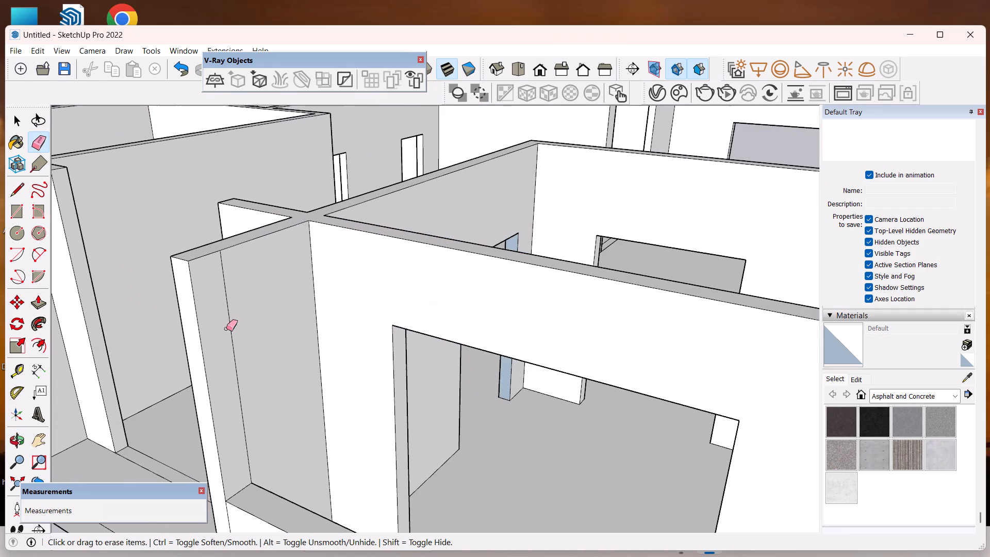
{"action": "left_click_drag", "start_coordinate": [237, 329], "coordinate": [229, 337]}
Erase the vertical seam on the inner face of the outer side wall, above the far end of the low front wall.
{"action": "scroll", "coordinate": [386, 282], "scroll_direction": "down", "scroll_amount": 10}
{"action": "middle_click_drag", "start_coordinate": [557, 331], "coordinate": [874, 353]}
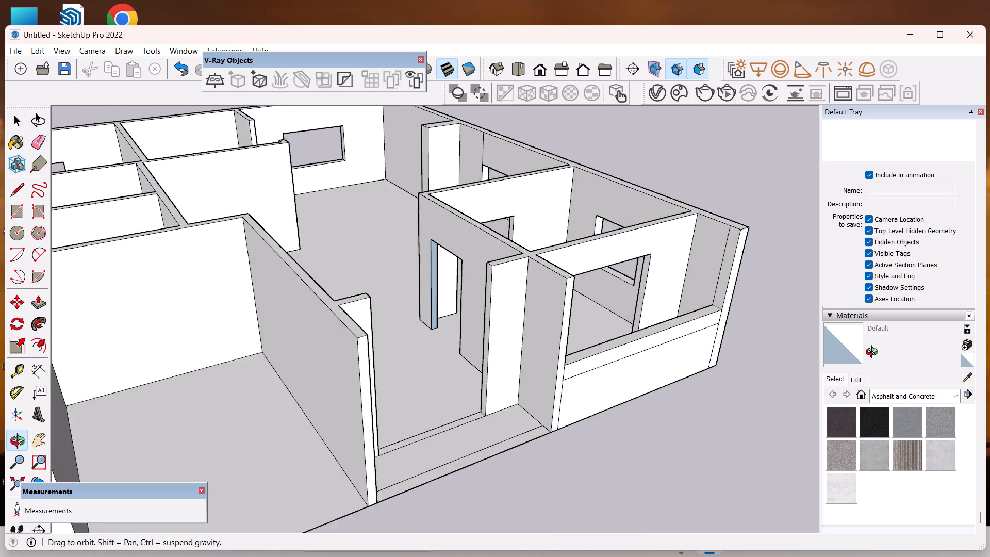
{"action": "middle_click_drag", "start_coordinate": [874, 353], "coordinate": [877, 336]}
{"action": "scroll", "coordinate": [779, 264], "scroll_direction": "up", "scroll_amount": 6}
{"action": "scroll", "coordinate": [675, 252], "scroll_direction": "up", "scroll_amount": 3}
{"action": "left_click", "coordinate": [657, 249]}
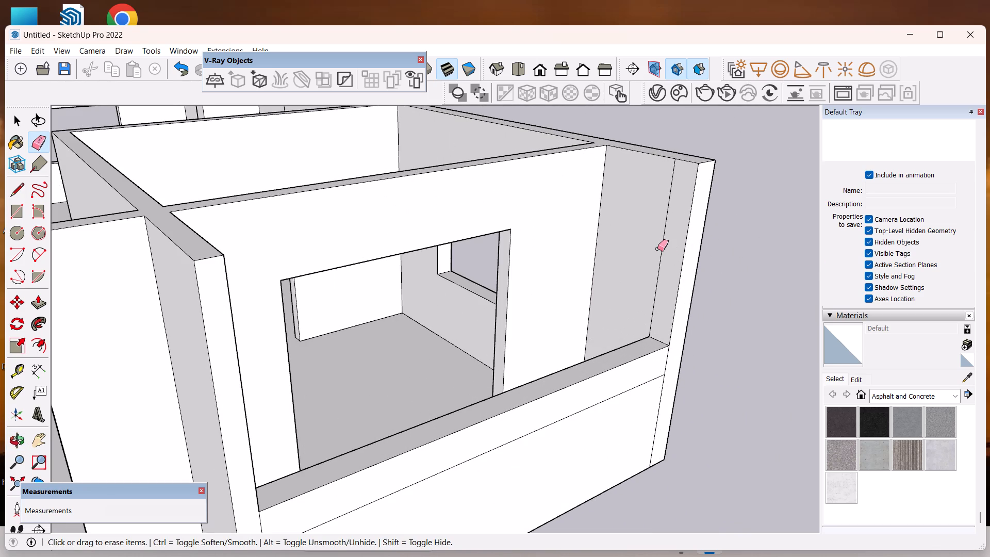
{"action": "left_click_drag", "start_coordinate": [664, 240], "coordinate": [654, 239]}
Examine the whole floor plan from above and several sides, checking the rooms, walls, headers, windows and doorways.
{"action": "scroll", "coordinate": [702, 207], "scroll_direction": "down", "scroll_amount": 3}
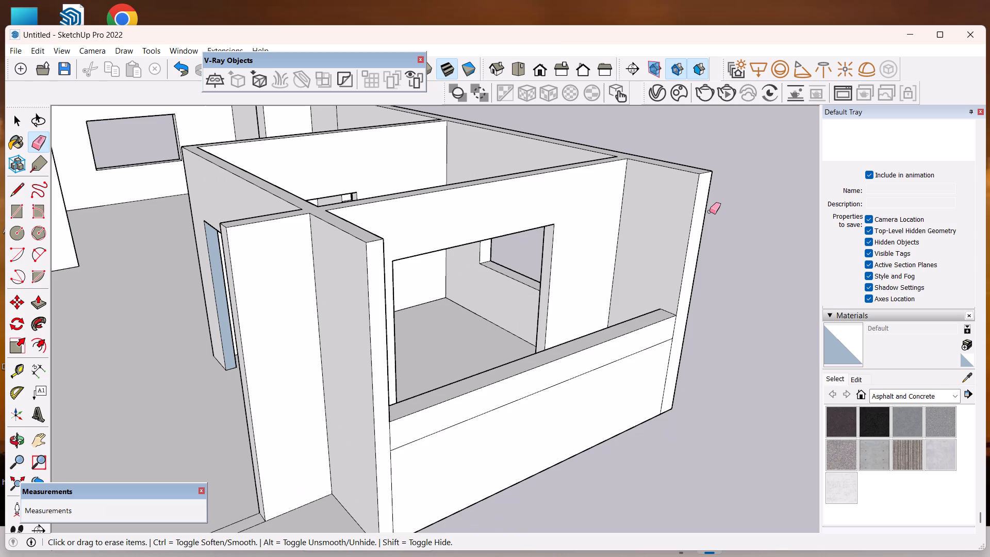
{"action": "scroll", "coordinate": [721, 206], "scroll_direction": "down", "scroll_amount": 2}
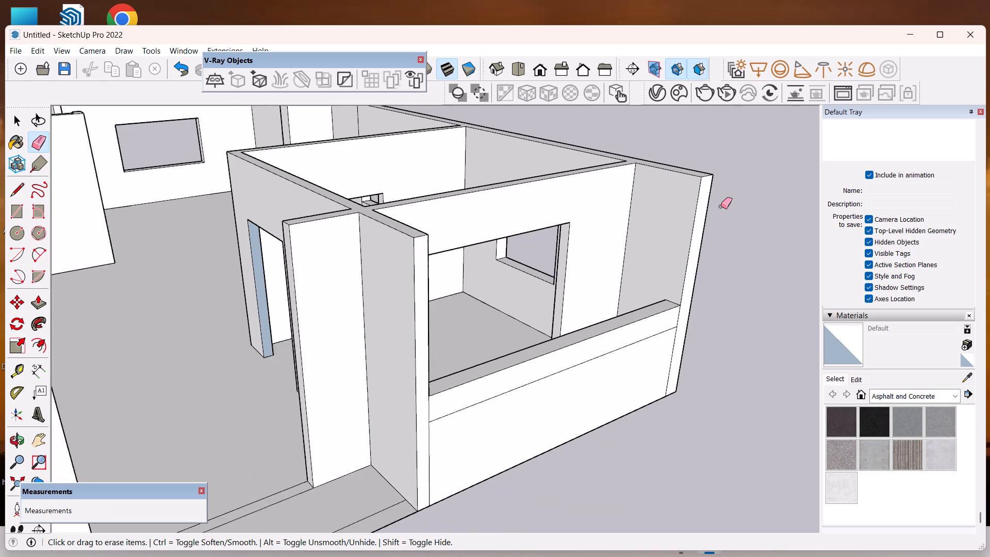
{"action": "scroll", "coordinate": [721, 206], "scroll_direction": "down", "scroll_amount": 7}
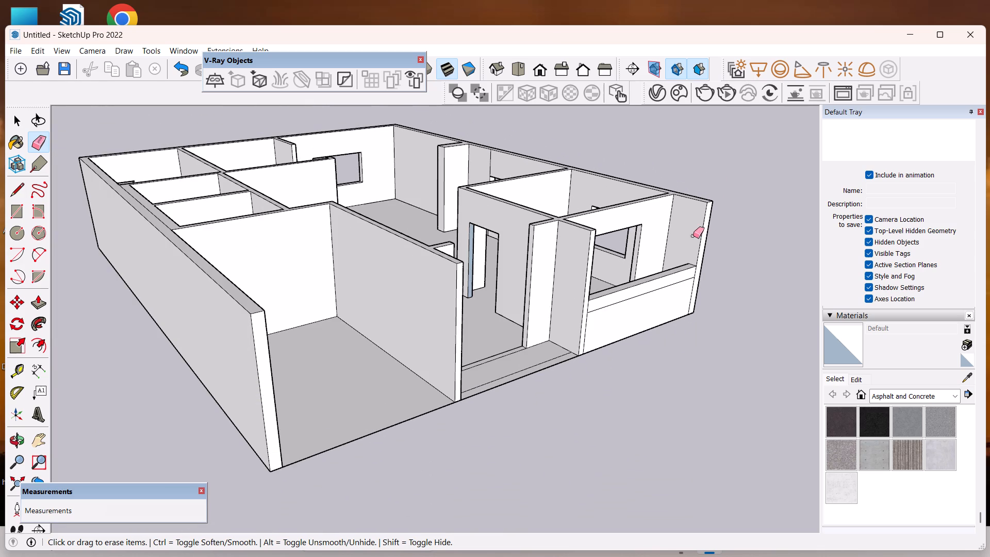
{"action": "scroll", "coordinate": [716, 214], "scroll_direction": "down", "scroll_amount": 4}
{"action": "middle_click_drag", "start_coordinate": [679, 262], "coordinate": [492, 335]}
{"action": "scroll", "coordinate": [542, 276], "scroll_direction": "down", "scroll_amount": 6}
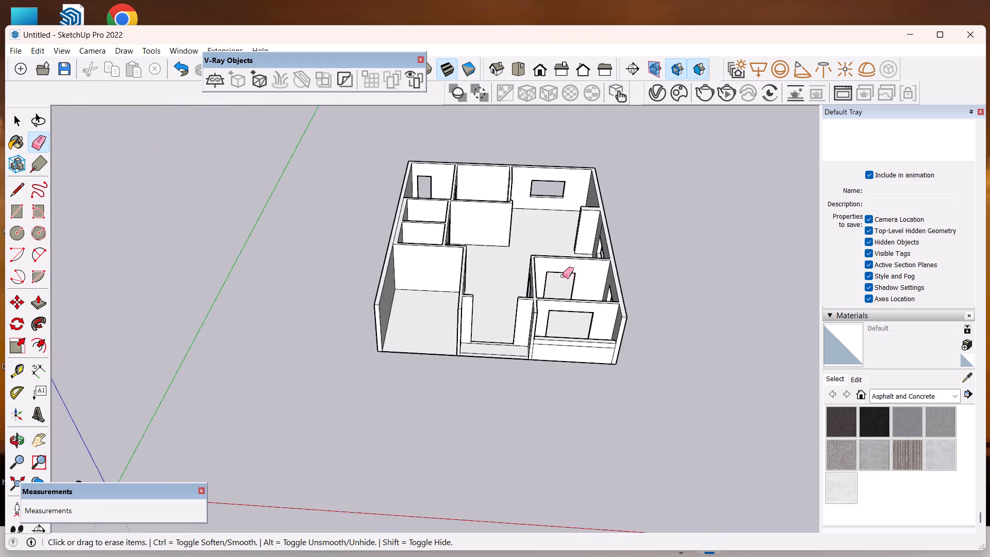
{"action": "middle_click_drag", "start_coordinate": [582, 282], "coordinate": [373, 307]}
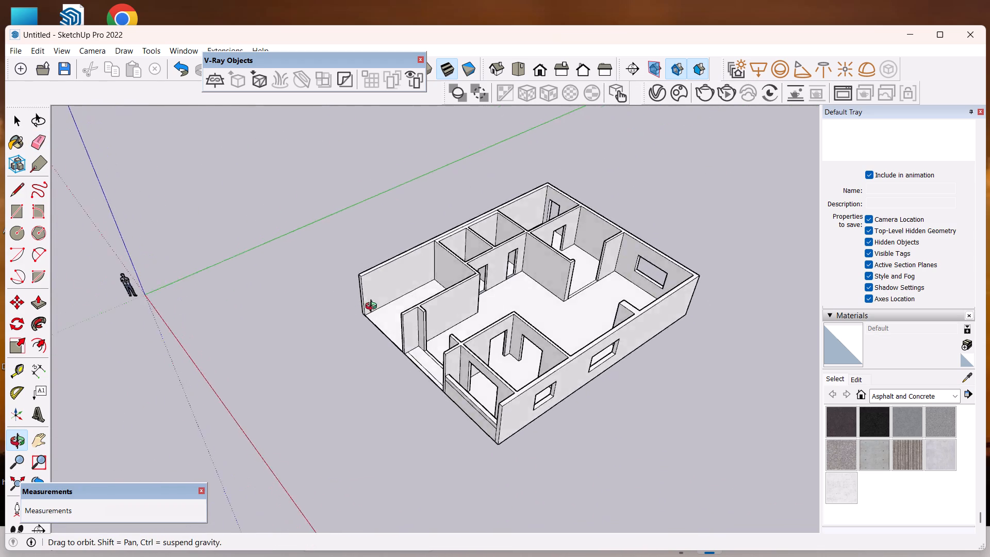
{"action": "middle_click_drag", "start_coordinate": [373, 307], "coordinate": [566, 263]}
{"action": "scroll", "coordinate": [566, 263], "scroll_direction": "down", "scroll_amount": 3}
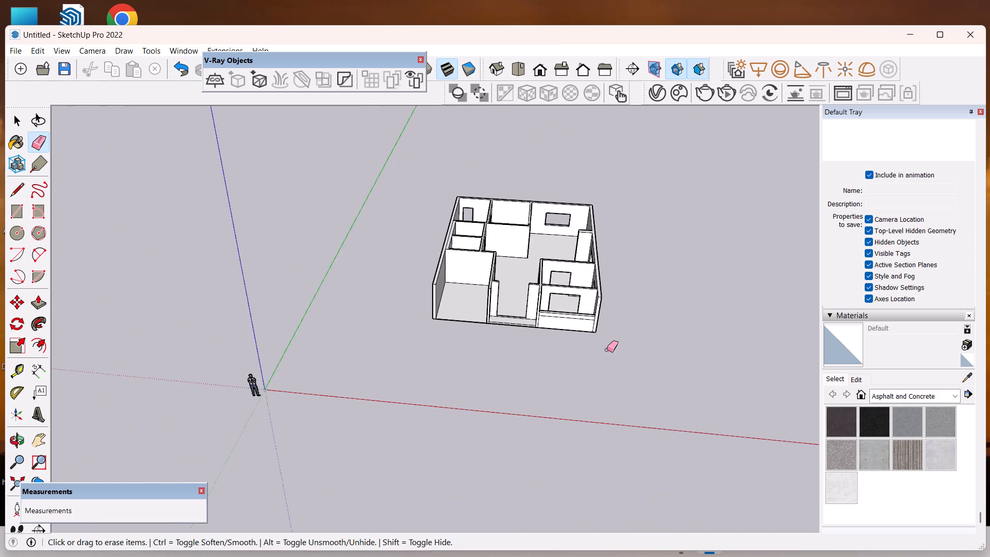
{"action": "scroll", "coordinate": [604, 348], "scroll_direction": "up", "scroll_amount": 4}
{"action": "scroll", "coordinate": [555, 231], "scroll_direction": "up", "scroll_amount": 4}
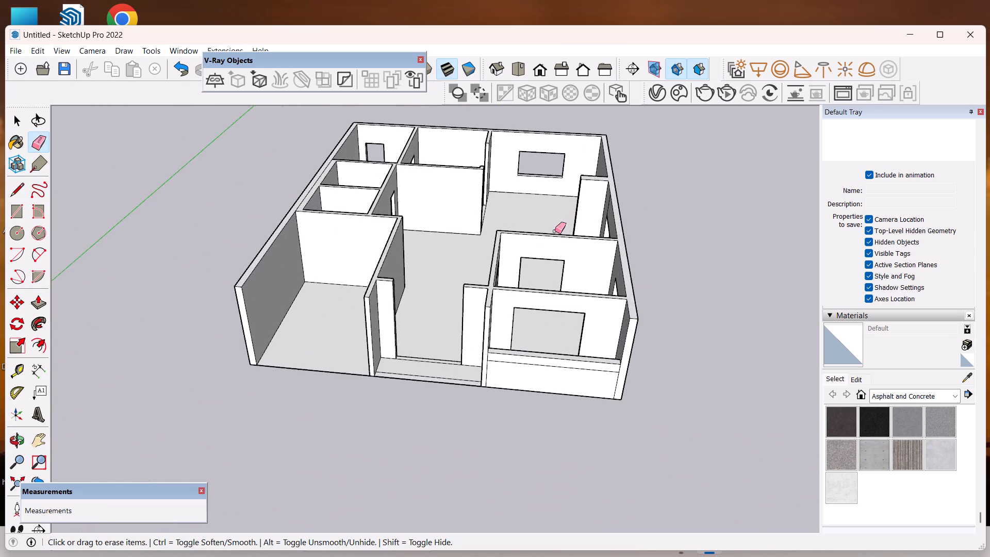
{"action": "scroll", "coordinate": [555, 231], "scroll_direction": "down", "scroll_amount": 6}
{"action": "scroll", "coordinate": [585, 284], "scroll_direction": "up", "scroll_amount": 1}
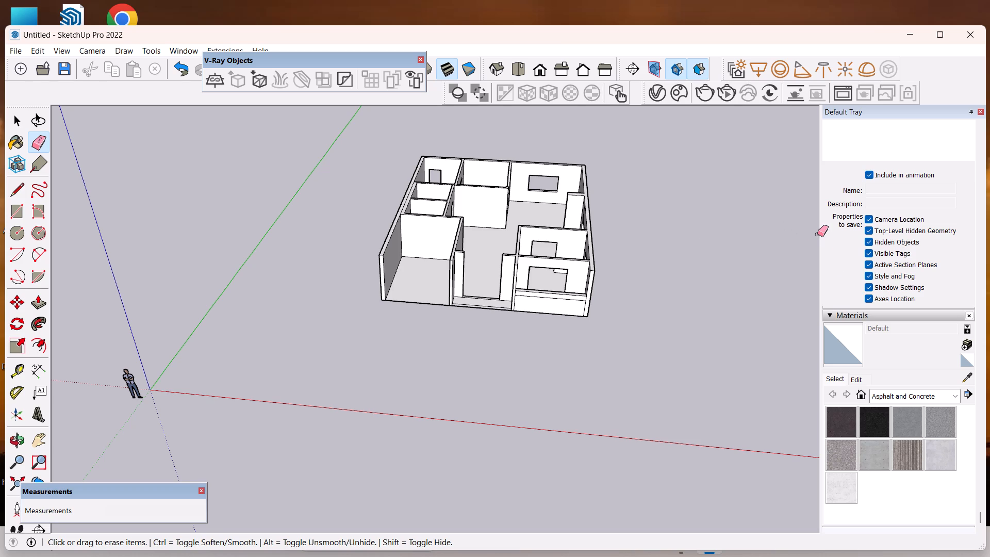
{"action": "scroll", "coordinate": [817, 234], "scroll_direction": "down", "scroll_amount": 1}
{"action": "scroll", "coordinate": [830, 260], "scroll_direction": "up", "scroll_amount": 1}
{"action": "scroll", "coordinate": [640, 237], "scroll_direction": "up", "scroll_amount": 5}
{"action": "middle_click_drag", "start_coordinate": [616, 290], "coordinate": [437, 249]}
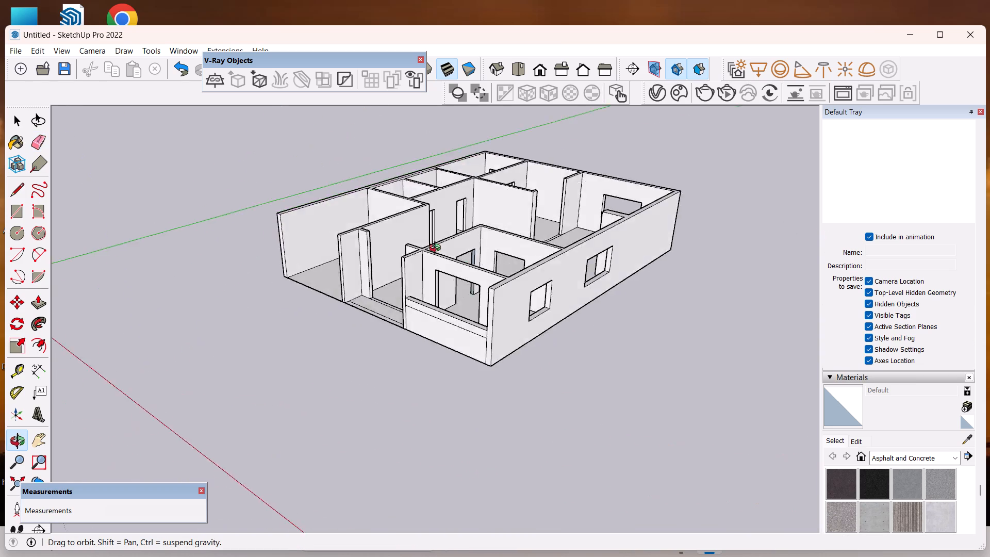
{"action": "middle_click_drag", "start_coordinate": [437, 249], "coordinate": [412, 194]}
{"action": "scroll", "coordinate": [489, 230], "scroll_direction": "down", "scroll_amount": 4}
{"action": "middle_click_drag", "start_coordinate": [516, 251], "coordinate": [807, 305]}
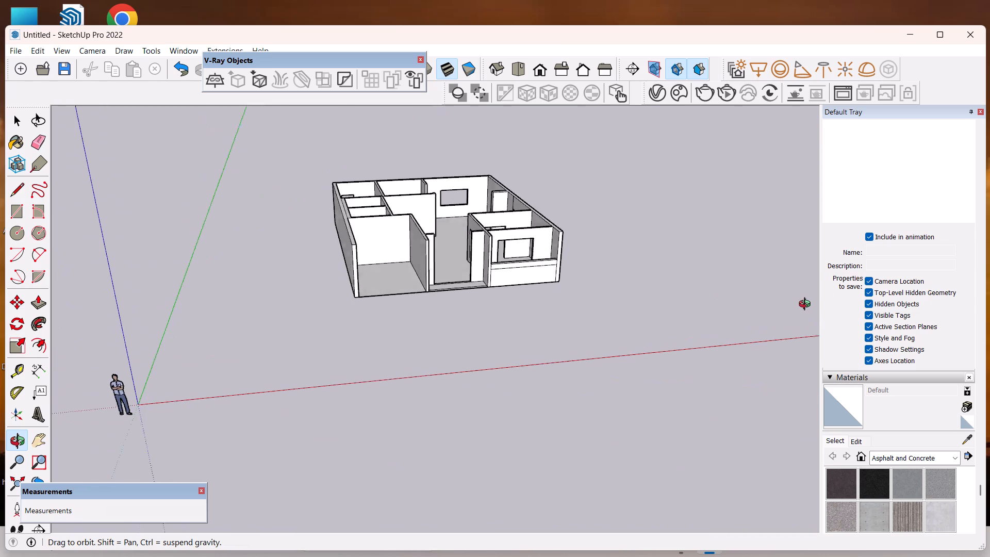
{"action": "middle_click_drag", "start_coordinate": [807, 305], "coordinate": [774, 317]}
{"action": "scroll", "coordinate": [465, 216], "scroll_direction": "up", "scroll_amount": 2}
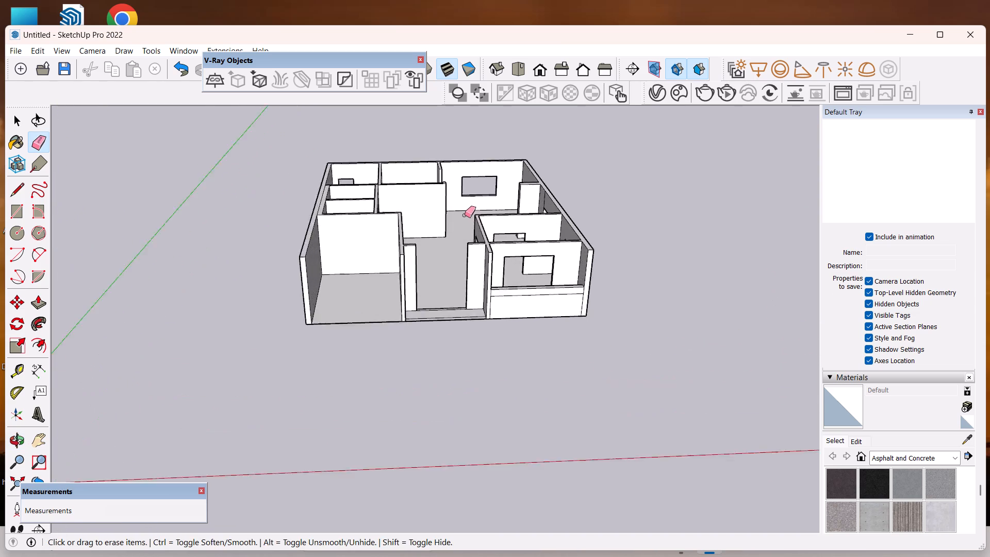
{"action": "scroll", "coordinate": [465, 215], "scroll_direction": "up", "scroll_amount": 2}
{"action": "middle_click_drag", "start_coordinate": [492, 253], "coordinate": [499, 265]}
{"action": "scroll", "coordinate": [497, 257], "scroll_direction": "up", "scroll_amount": 1}
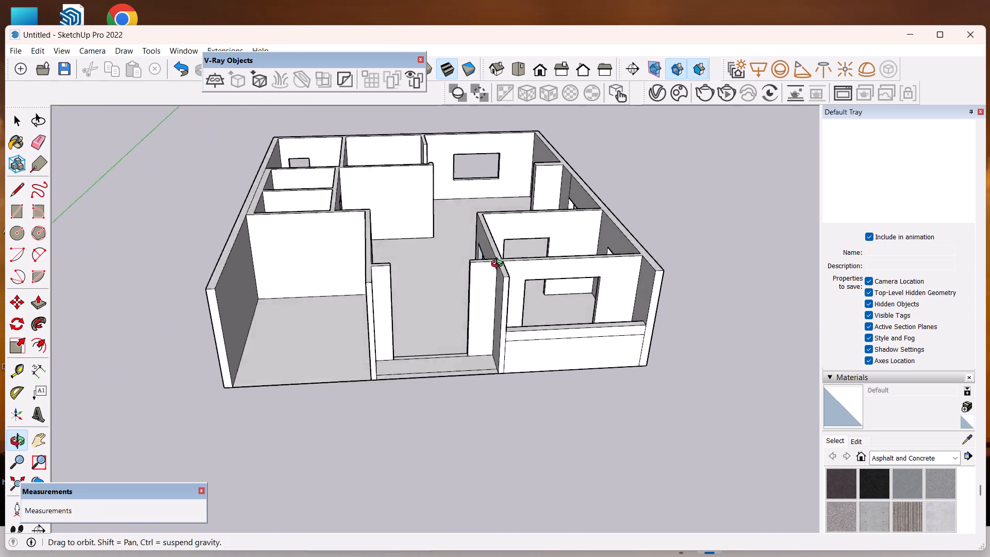
{"action": "middle_click_drag", "start_coordinate": [499, 265], "coordinate": [482, 402]}
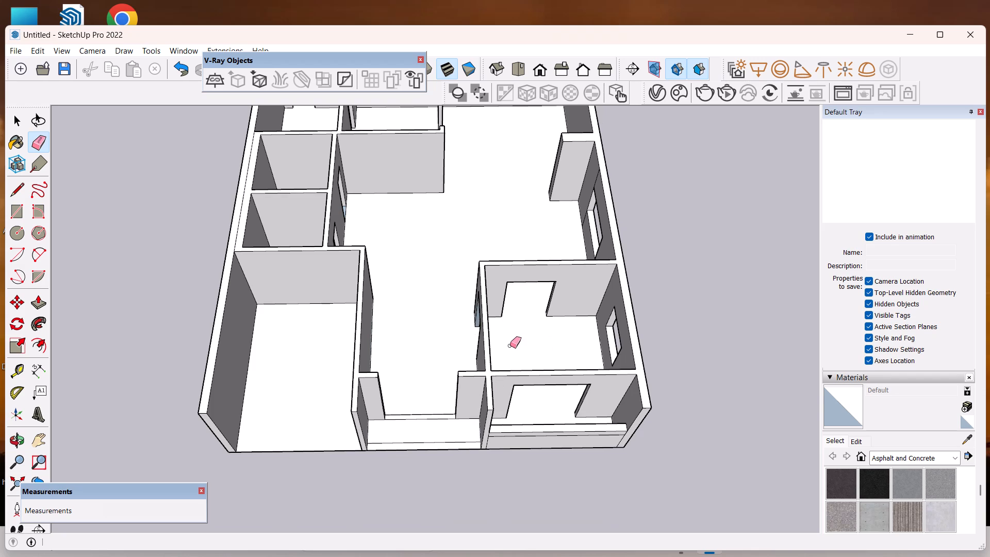
{"action": "scroll", "coordinate": [491, 342], "scroll_direction": "down", "scroll_amount": 8}
{"action": "middle_click_drag", "start_coordinate": [514, 349], "coordinate": [458, 326]}
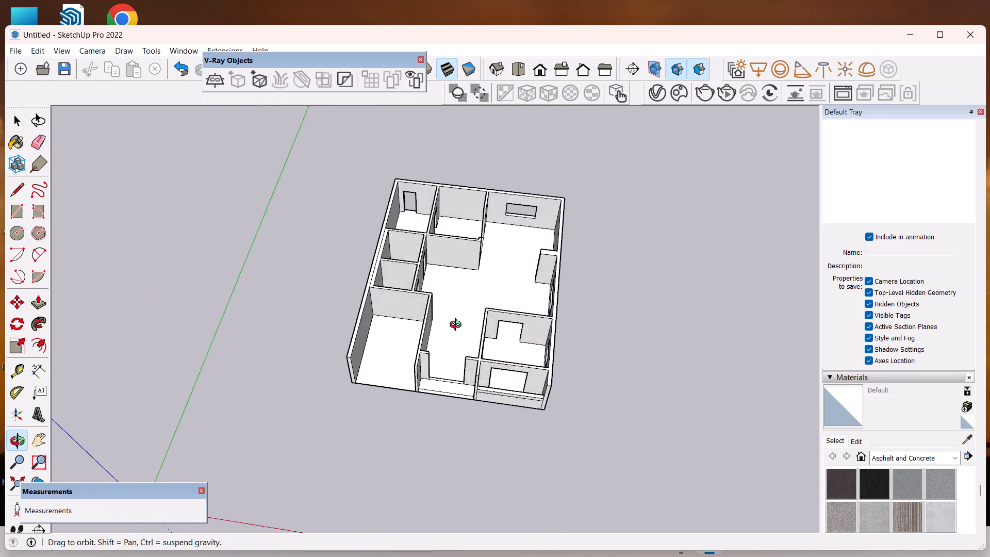
{"action": "middle_click_drag", "start_coordinate": [458, 326], "coordinate": [387, 335]}
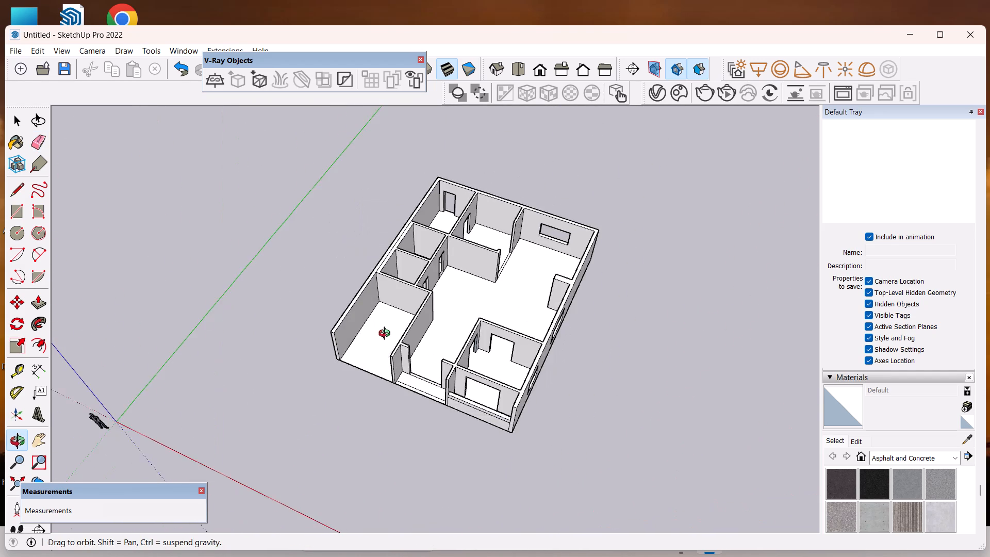
{"action": "middle_click_drag", "start_coordinate": [387, 335], "coordinate": [427, 271]}
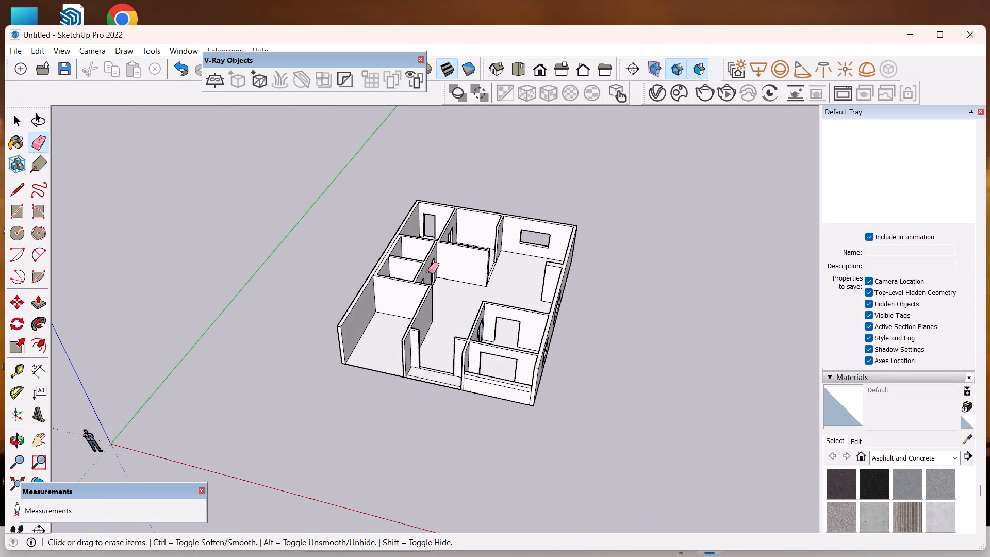
{"action": "middle_click_drag", "start_coordinate": [443, 316], "coordinate": [475, 249]}
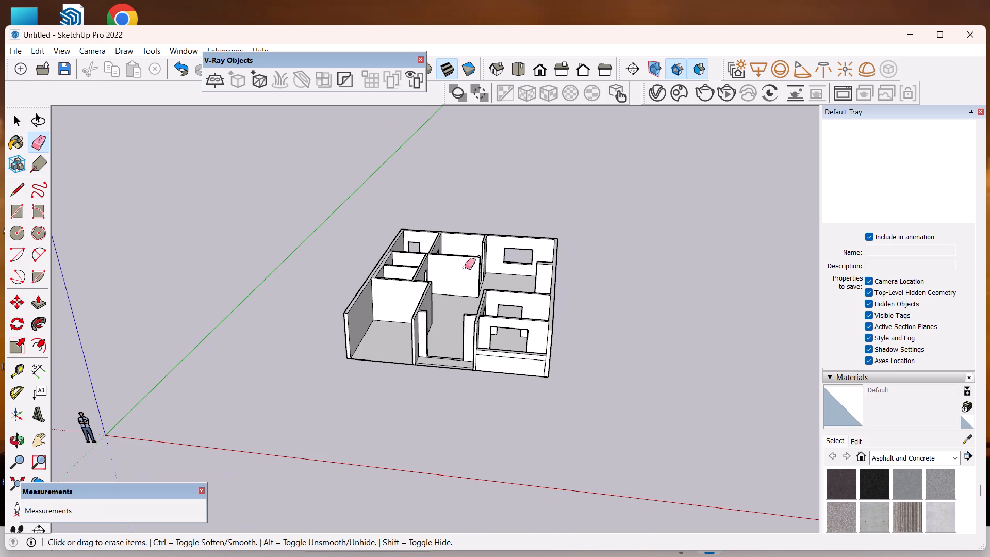
{"action": "scroll", "coordinate": [509, 269], "scroll_direction": "up", "scroll_amount": 2}
{"action": "middle_click_drag", "start_coordinate": [489, 306], "coordinate": [265, 408]}
{"action": "scroll", "coordinate": [341, 309], "scroll_direction": "up", "scroll_amount": 6}
{"action": "middle_click_drag", "start_coordinate": [519, 321], "coordinate": [527, 411]}
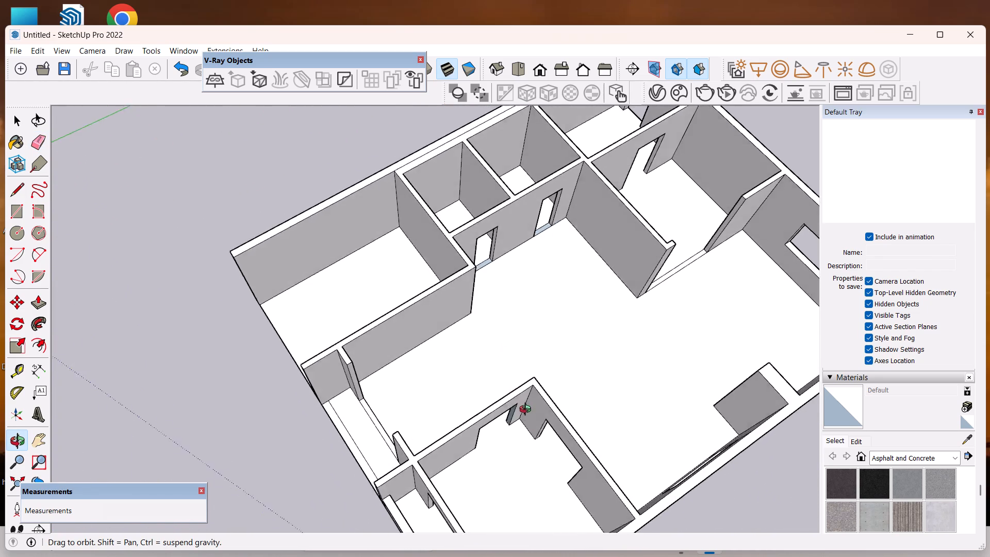
{"action": "middle_click_drag", "start_coordinate": [527, 411], "coordinate": [757, 303]}
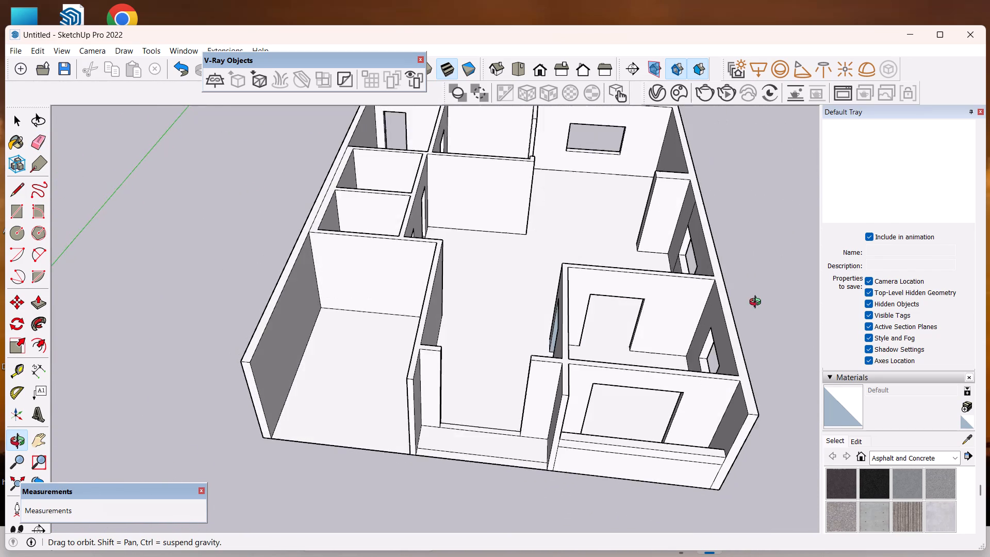
{"action": "middle_click_drag", "start_coordinate": [757, 303], "coordinate": [803, 217]}
{"action": "key", "text": "space"}
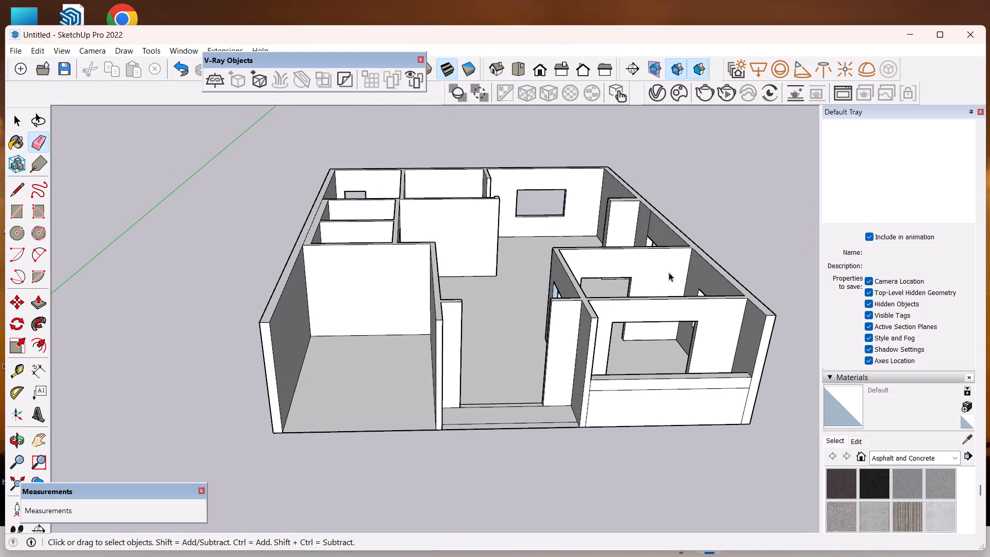
{"action": "scroll", "coordinate": [596, 286], "scroll_direction": "down", "scroll_amount": 3}
{"action": "middle_click_drag", "start_coordinate": [597, 289], "coordinate": [400, 378]}
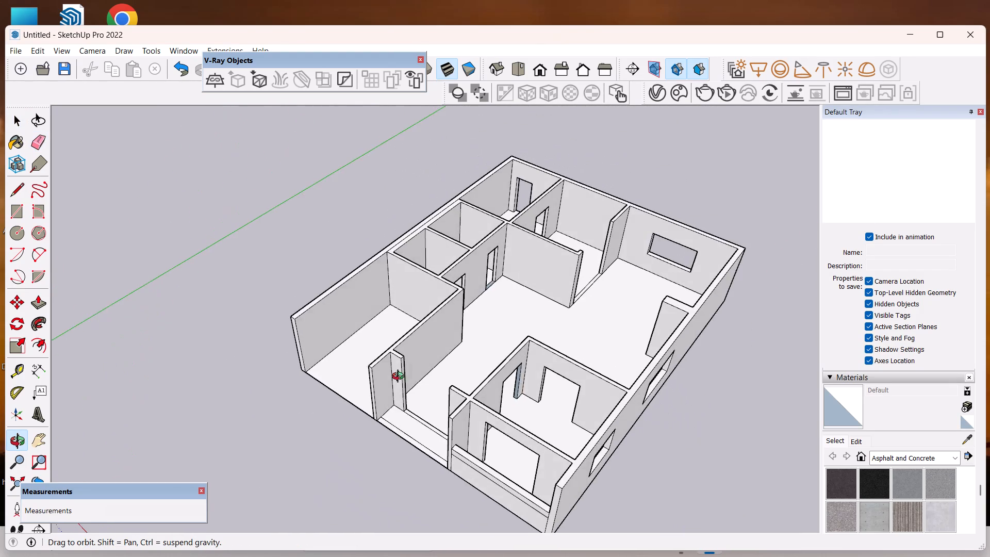
{"action": "middle_click_drag", "start_coordinate": [400, 378], "coordinate": [583, 544]}
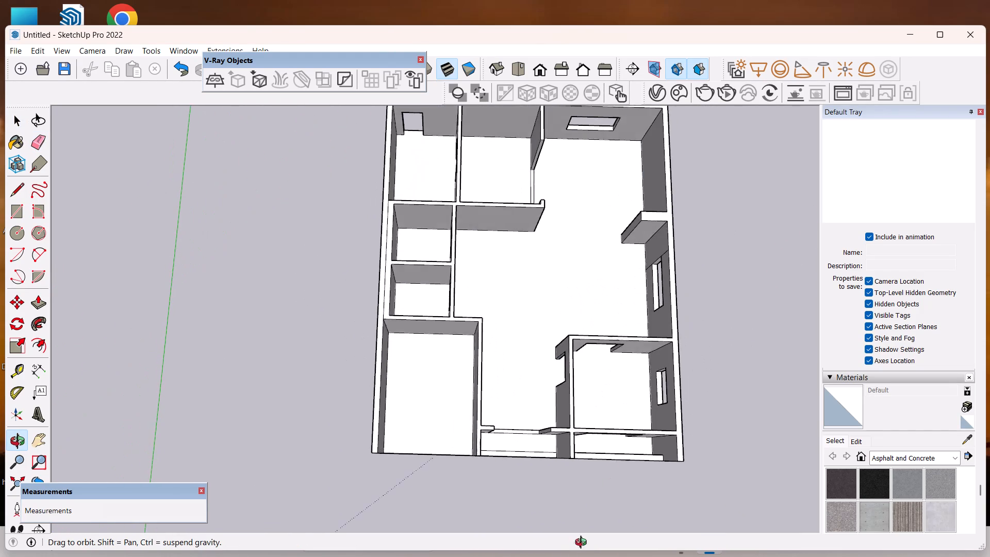
{"action": "middle_click_drag", "start_coordinate": [583, 544], "coordinate": [582, 544]}
{"action": "scroll", "coordinate": [681, 322], "scroll_direction": "down", "scroll_amount": 3}
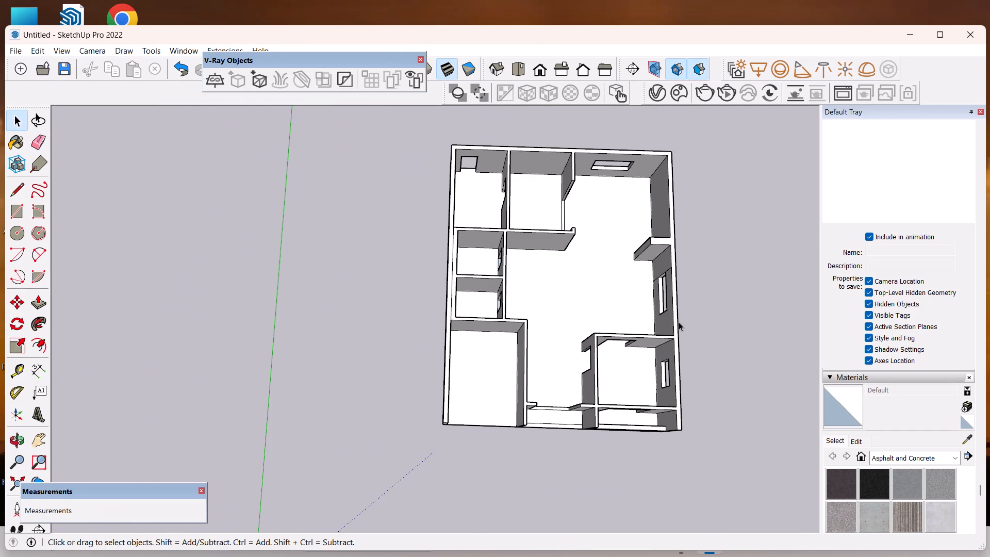
{"action": "scroll", "coordinate": [698, 341], "scroll_direction": "up", "scroll_amount": 6}
{"action": "middle_click_drag", "start_coordinate": [656, 398], "coordinate": [617, 281]}
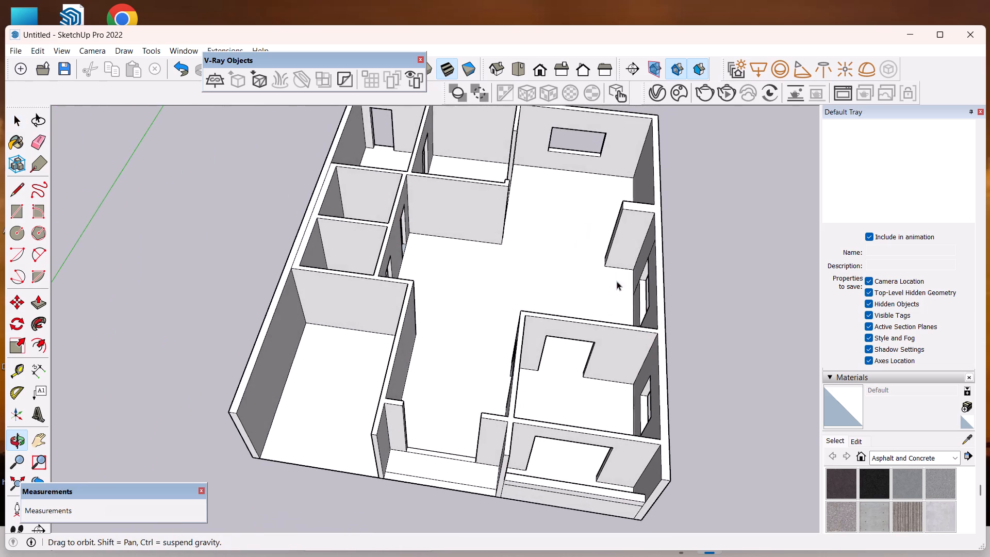
{"action": "middle_click_drag", "start_coordinate": [617, 281], "coordinate": [618, 283]}
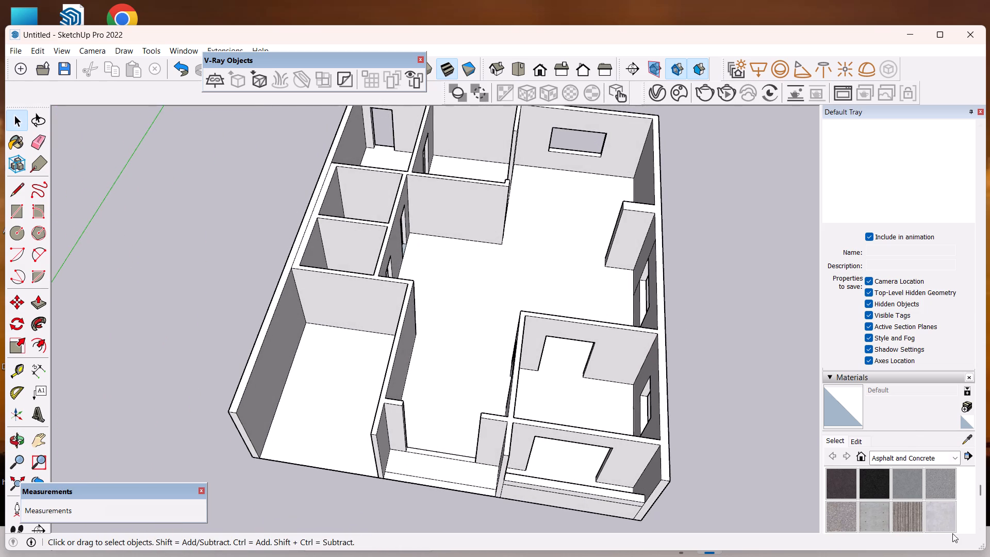
Look through the list of available material collections without choosing a different one.
{"action": "scroll", "coordinate": [924, 493], "scroll_direction": "down", "scroll_amount": 4}
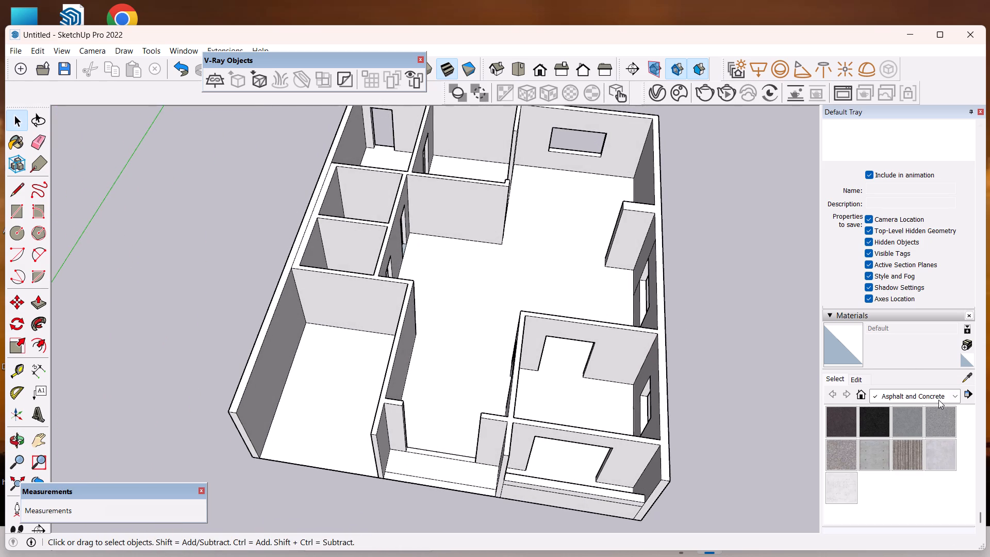
{"action": "double_click", "coordinate": [938, 400]}
{"action": "left_click", "coordinate": [937, 394]}
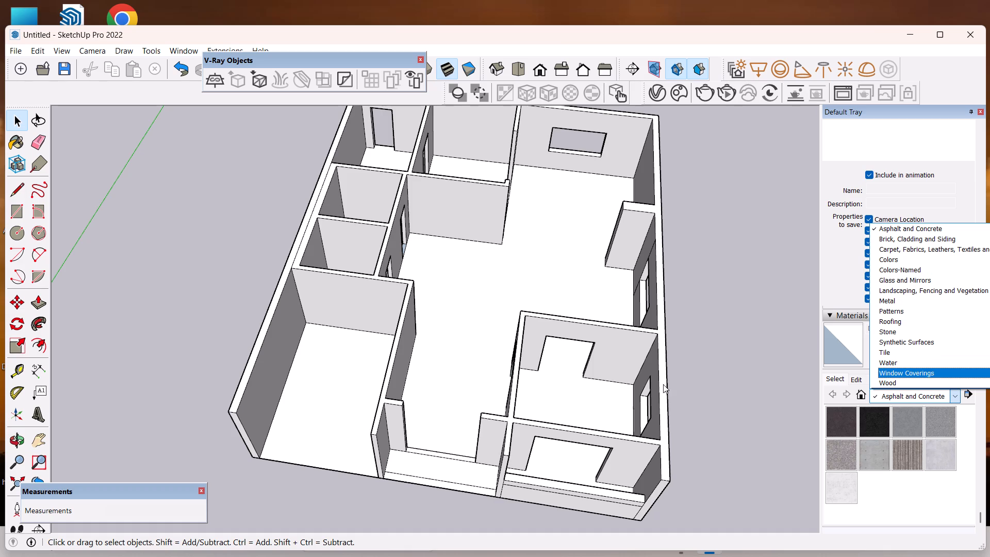
{"action": "left_click", "coordinate": [722, 352]}
Examine the model from a distant overhead view down to a low view facing its front entrance and low front wall.
{"action": "scroll", "coordinate": [647, 346], "scroll_direction": "down", "scroll_amount": 6}
{"action": "scroll", "coordinate": [521, 369], "scroll_direction": "down", "scroll_amount": 2}
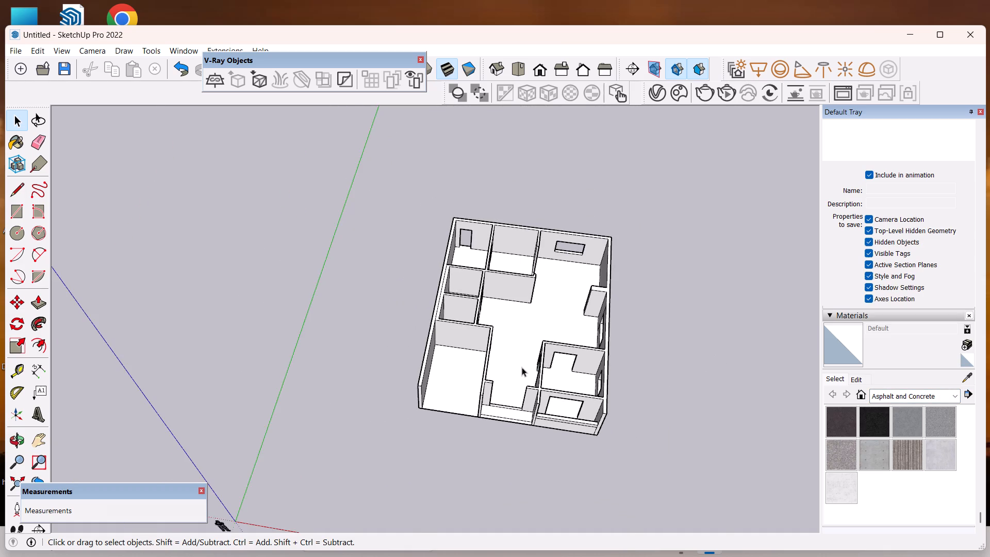
{"action": "scroll", "coordinate": [522, 367], "scroll_direction": "down", "scroll_amount": 4}
{"action": "scroll", "coordinate": [588, 373], "scroll_direction": "down", "scroll_amount": 3}
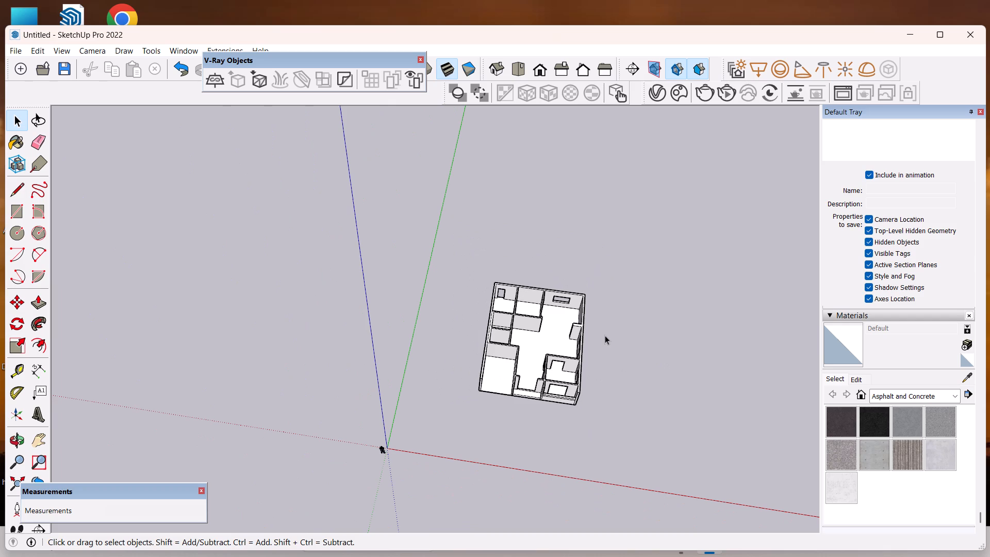
{"action": "middle_click_drag", "start_coordinate": [579, 417], "coordinate": [583, 416]}
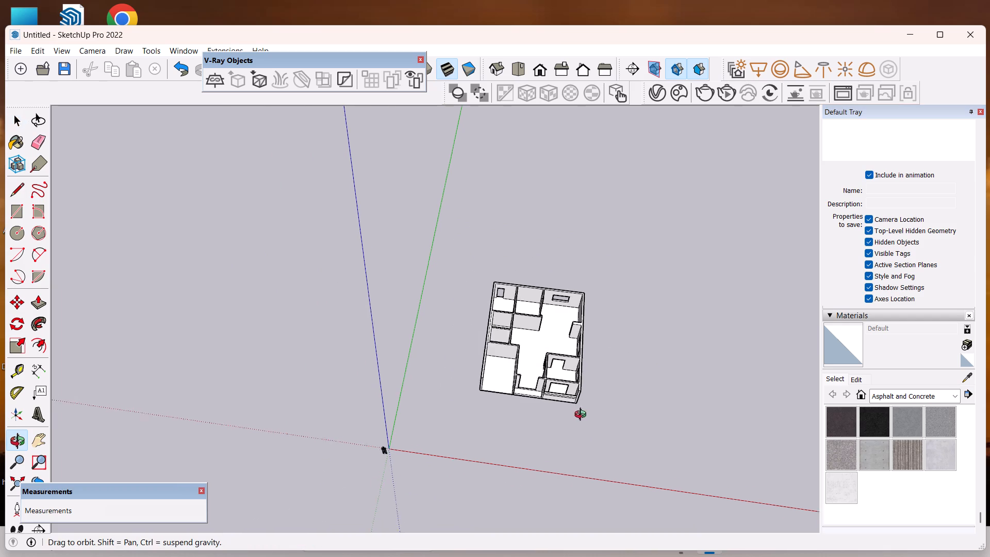
{"action": "middle_click_drag", "start_coordinate": [583, 416], "coordinate": [603, 264]}
{"action": "scroll", "coordinate": [678, 403], "scroll_direction": "up", "scroll_amount": 2}
{"action": "scroll", "coordinate": [676, 403], "scroll_direction": "down", "scroll_amount": 1}
{"action": "scroll", "coordinate": [675, 402], "scroll_direction": "up", "scroll_amount": 4}
{"action": "middle_click_drag", "start_coordinate": [665, 396], "coordinate": [618, 326]}
{"action": "scroll", "coordinate": [464, 312], "scroll_direction": "up", "scroll_amount": 7}
{"action": "middle_click_drag", "start_coordinate": [470, 326], "coordinate": [471, 327]}
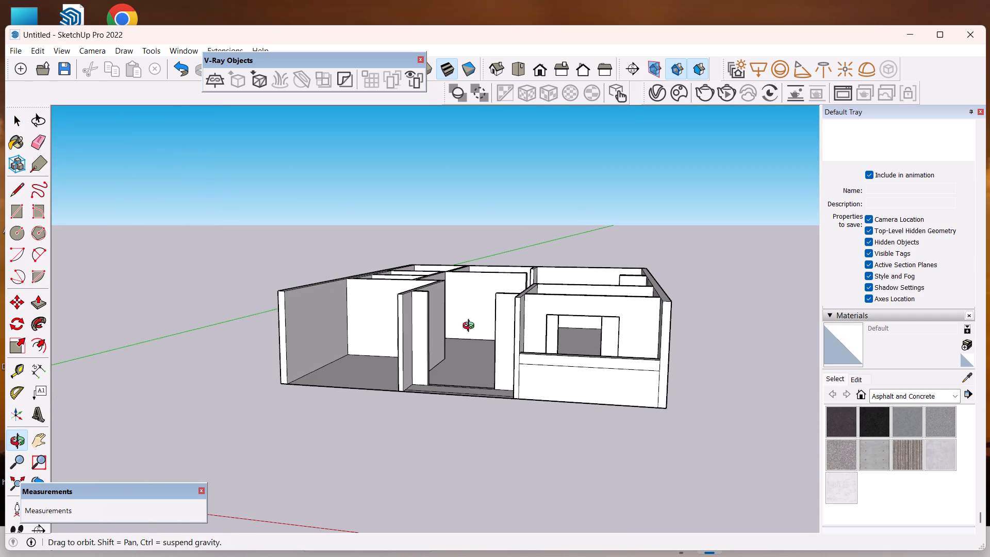
{"action": "middle_click_drag", "start_coordinate": [471, 327], "coordinate": [486, 337]}
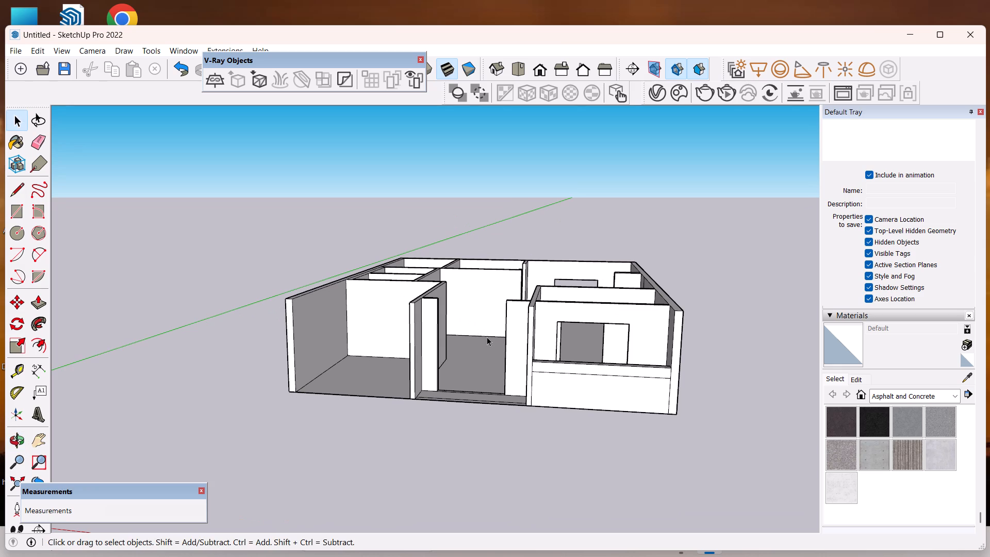
{"action": "scroll", "coordinate": [487, 337], "scroll_direction": "up", "scroll_amount": 3}
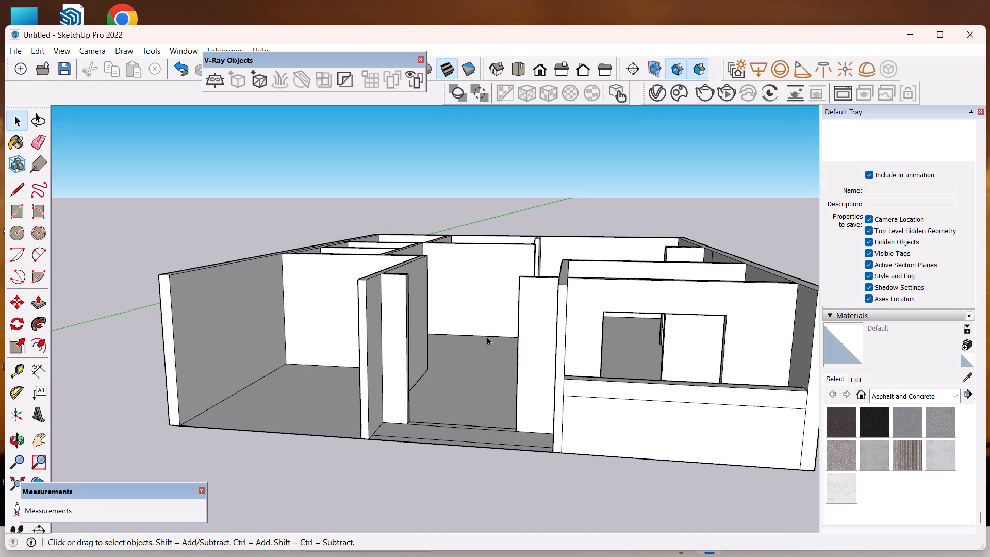
Examine the whole floor plan from the front and from above, checking its rooms, walls and openings.
{"action": "scroll", "coordinate": [551, 332], "scroll_direction": "down", "scroll_amount": 5}
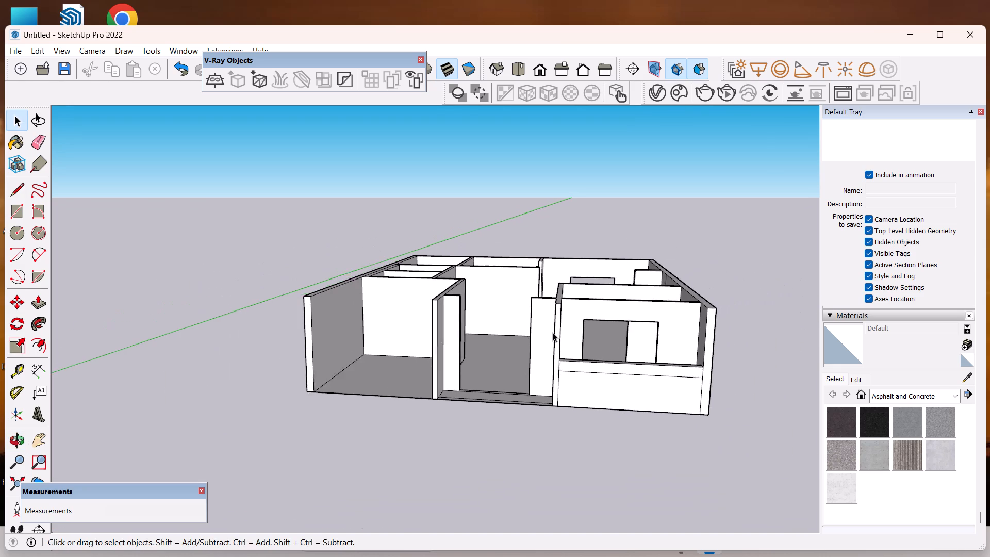
{"action": "scroll", "coordinate": [553, 333], "scroll_direction": "down", "scroll_amount": 2}
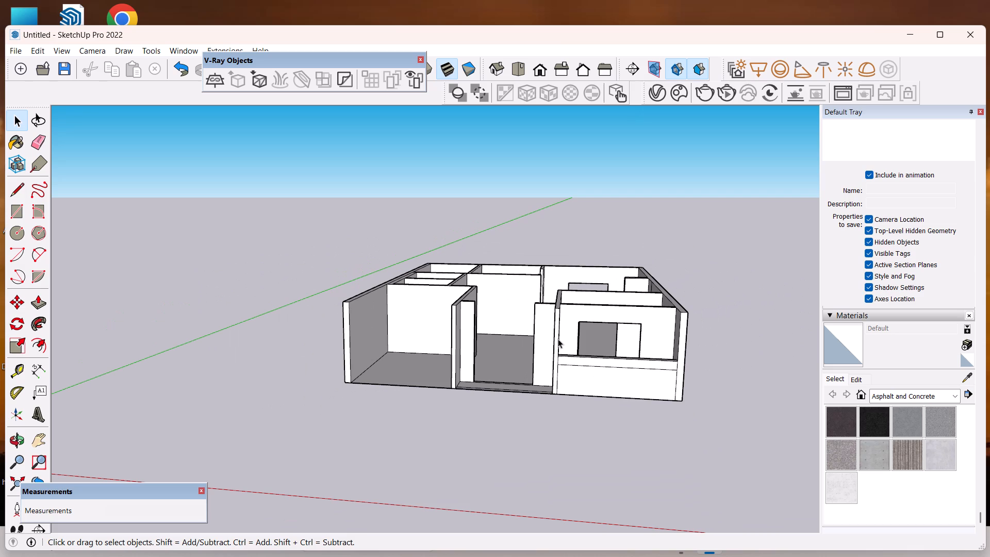
{"action": "scroll", "coordinate": [558, 339], "scroll_direction": "up", "scroll_amount": 1}
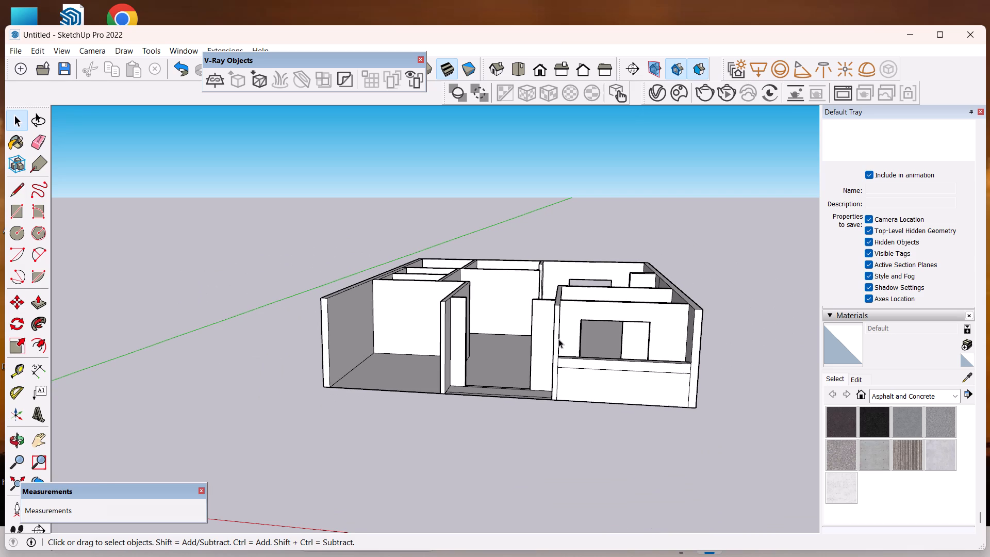
{"action": "scroll", "coordinate": [558, 339], "scroll_direction": "down", "scroll_amount": 2}
{"action": "middle_click_drag", "start_coordinate": [559, 339], "coordinate": [590, 450]}
{"action": "scroll", "coordinate": [560, 340], "scroll_direction": "down", "scroll_amount": 6}
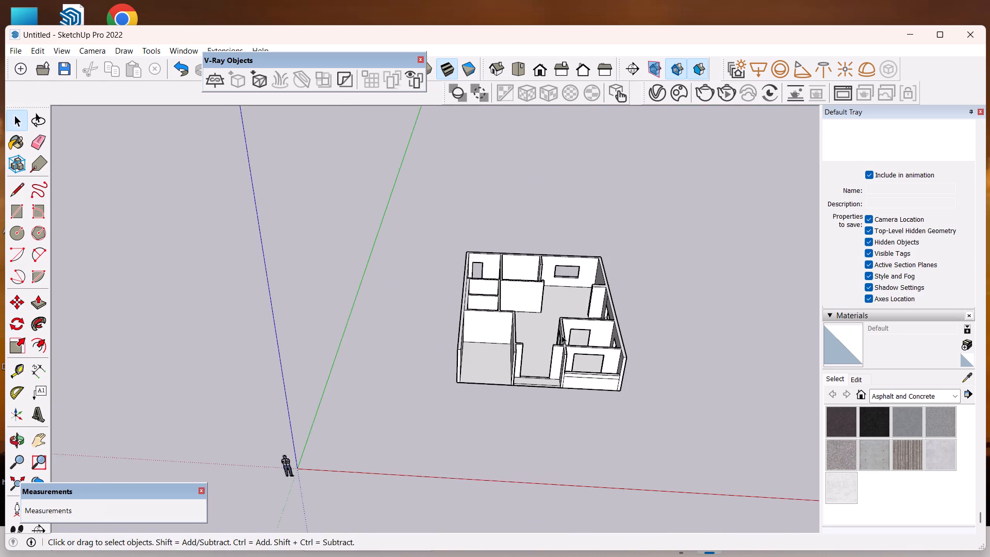
{"action": "middle_click_drag", "start_coordinate": [567, 355], "coordinate": [579, 503]}
{"action": "scroll", "coordinate": [675, 264], "scroll_direction": "down", "scroll_amount": 2}
{"action": "scroll", "coordinate": [693, 297], "scroll_direction": "up", "scroll_amount": 9}
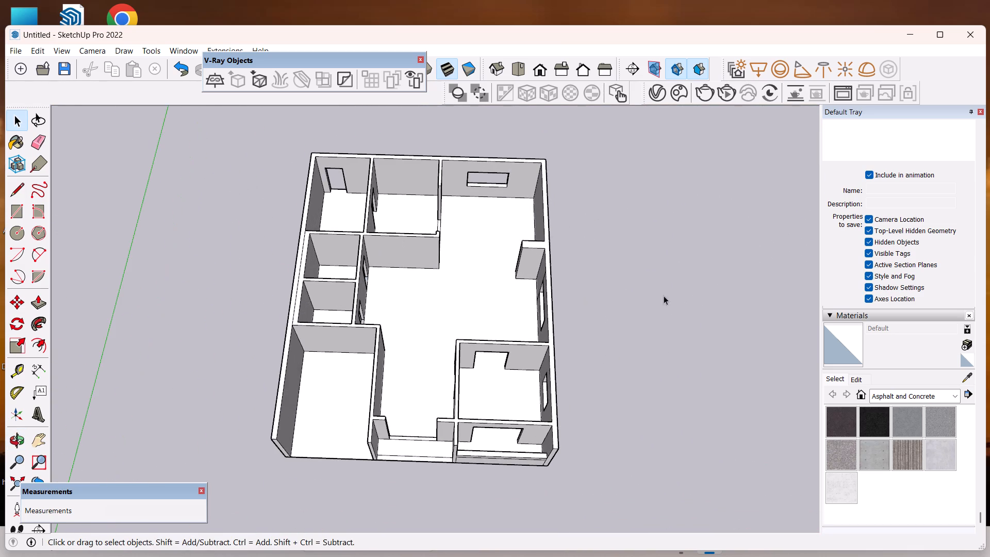
{"action": "scroll", "coordinate": [628, 291], "scroll_direction": "up", "scroll_amount": 4}
{"action": "scroll", "coordinate": [628, 290], "scroll_direction": "down", "scroll_amount": 7}
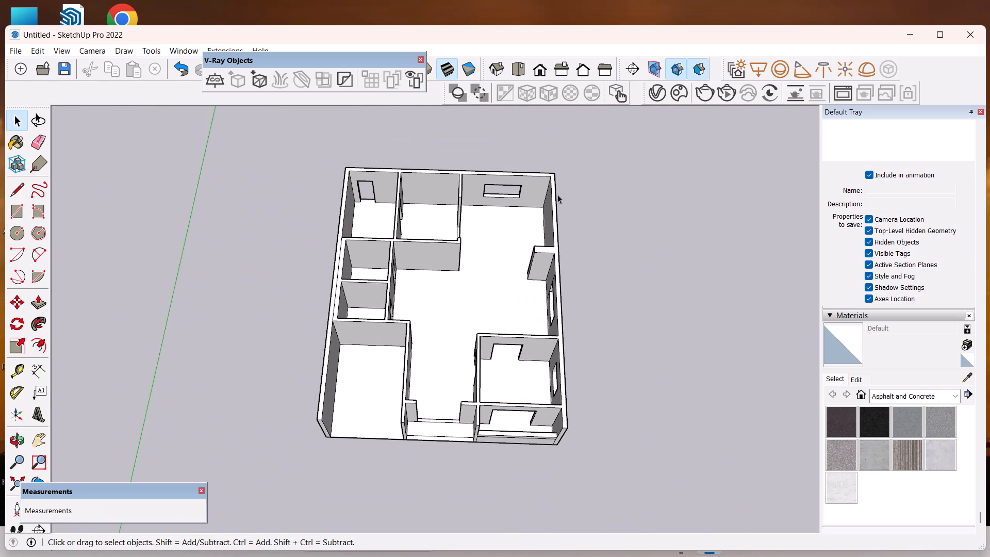
{"action": "scroll", "coordinate": [530, 231], "scroll_direction": "up", "scroll_amount": 4}
{"action": "middle_click_drag", "start_coordinate": [527, 248], "coordinate": [585, 277]}
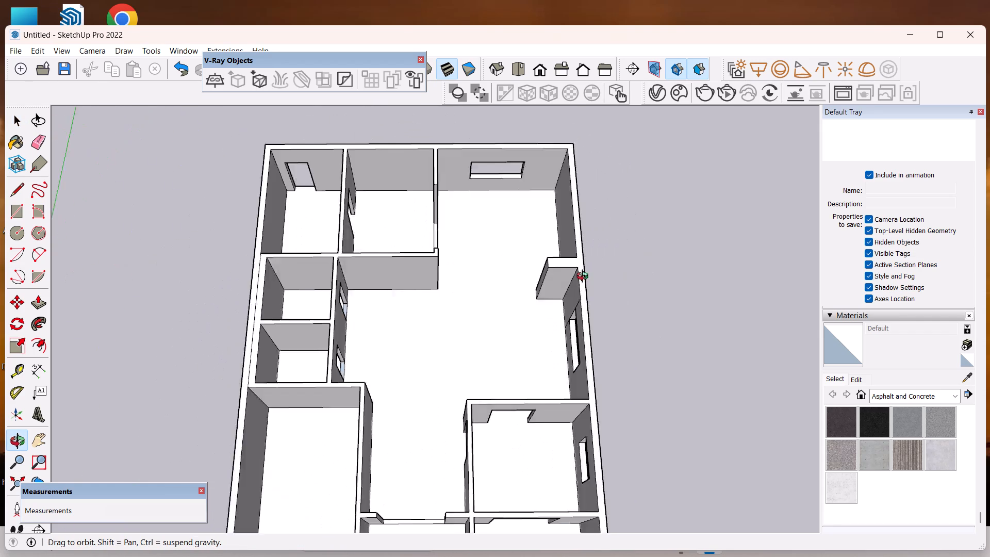
{"action": "middle_click_drag", "start_coordinate": [585, 277], "coordinate": [599, 277]}
{"action": "scroll", "coordinate": [602, 277], "scroll_direction": "down", "scroll_amount": 5}
{"action": "middle_click_drag", "start_coordinate": [616, 364], "coordinate": [540, 254]}
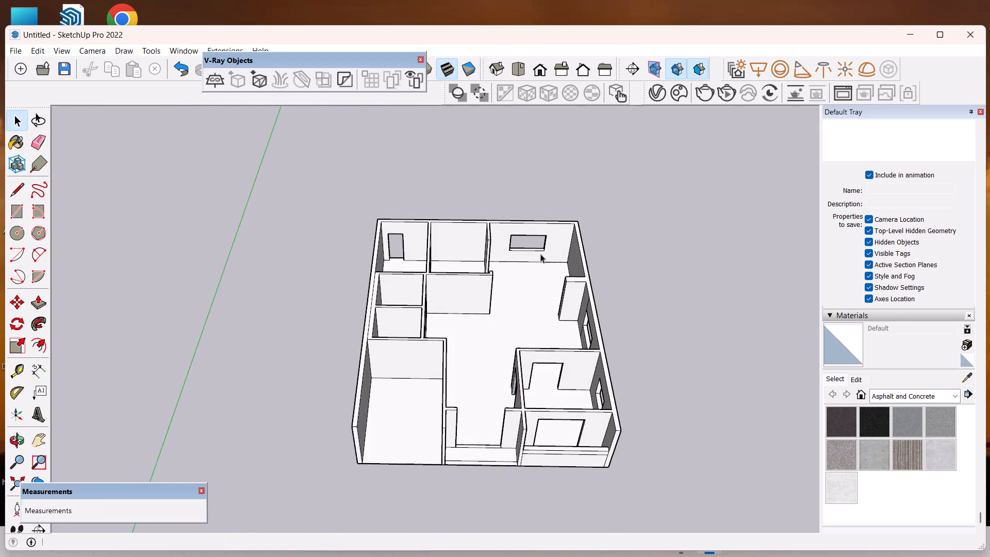
{"action": "scroll", "coordinate": [549, 334], "scroll_direction": "up", "scroll_amount": 1}
{"action": "scroll", "coordinate": [547, 363], "scroll_direction": "down", "scroll_amount": 1}
{"action": "middle_click", "coordinate": [547, 391]}
{"action": "scroll", "coordinate": [894, 419], "scroll_direction": "down", "scroll_amount": 1}
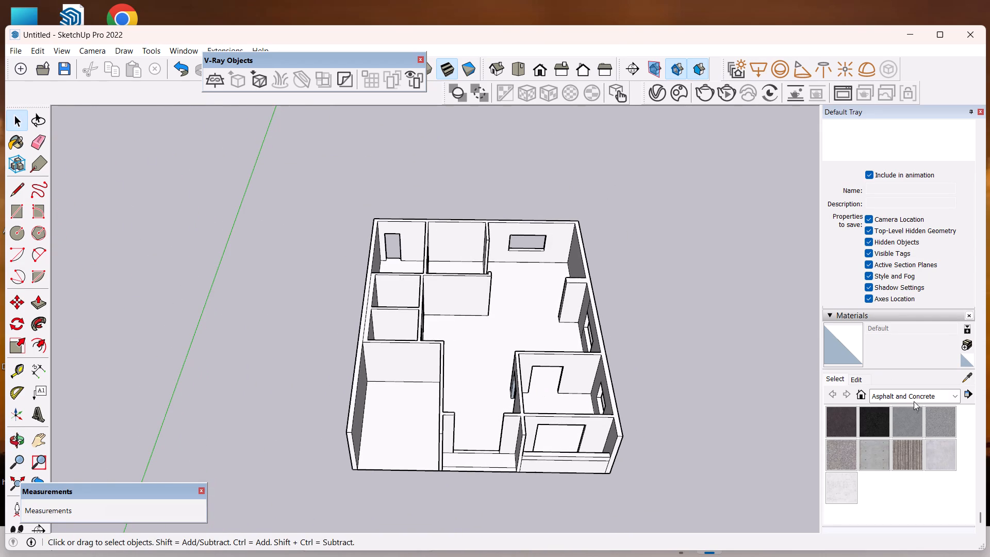
Switch the material collection to Tile and browse its swatches for a floor finish.
{"action": "left_click", "coordinate": [918, 392]}
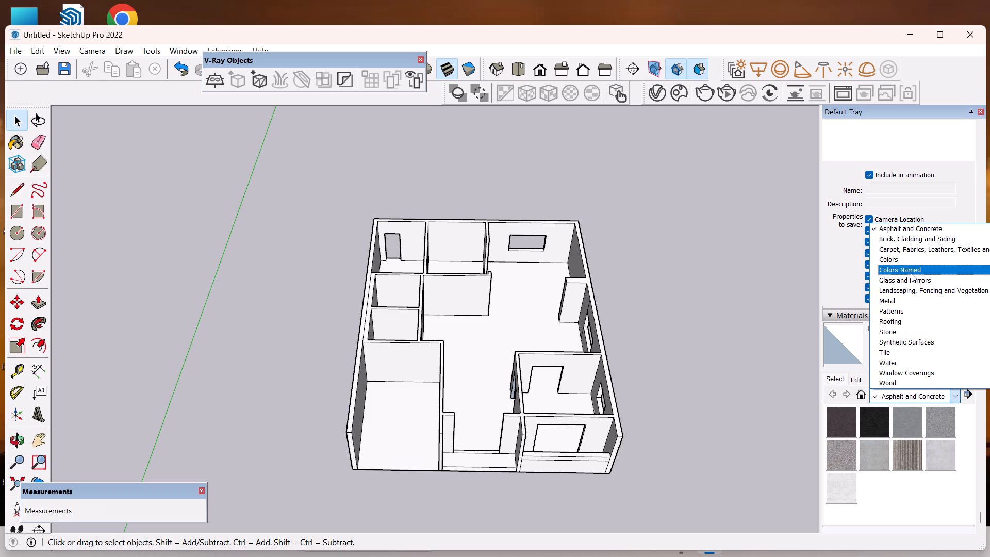
{"action": "scroll", "coordinate": [905, 314], "scroll_direction": "down", "scroll_amount": 4}
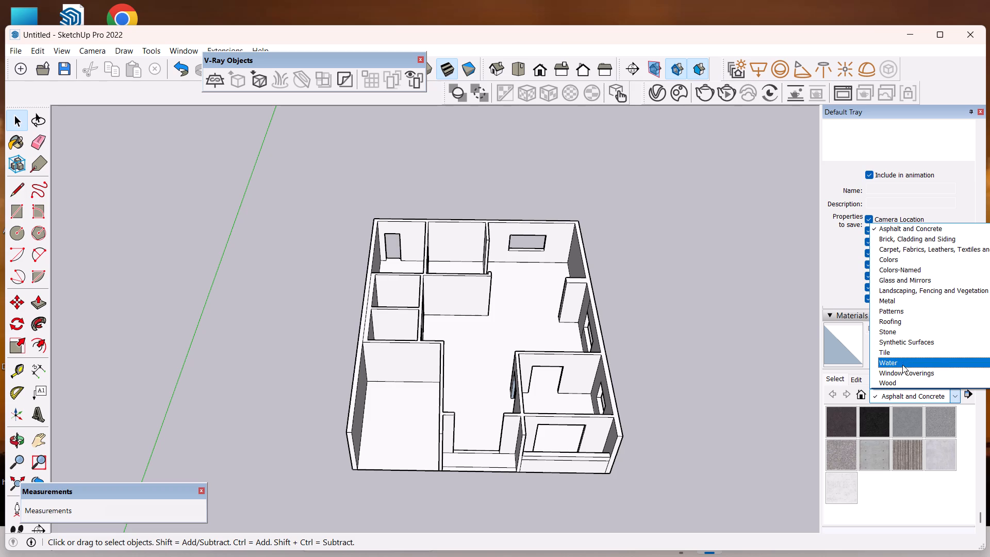
{"action": "left_click", "coordinate": [903, 355]}
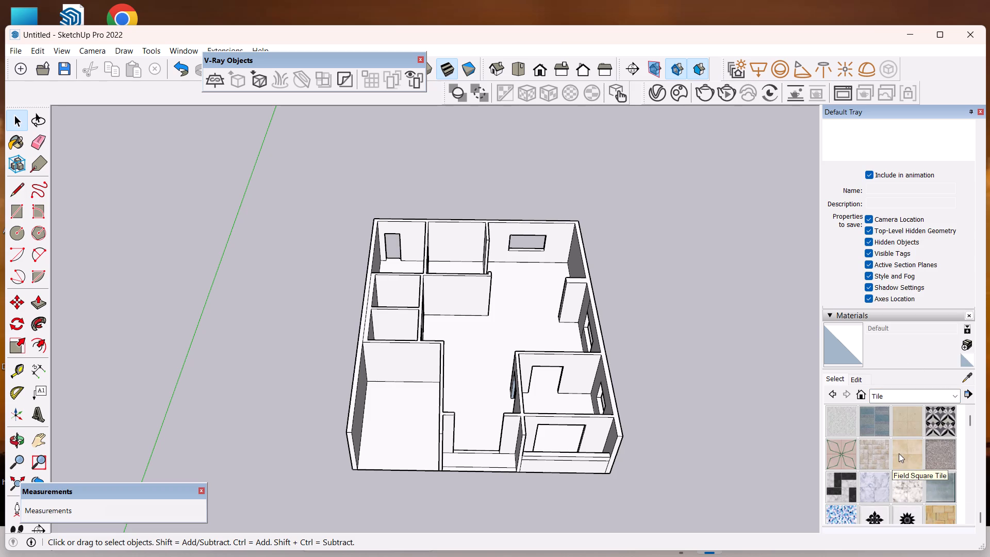
{"action": "scroll", "coordinate": [899, 453], "scroll_direction": "down", "scroll_amount": 4}
{"action": "scroll", "coordinate": [899, 453], "scroll_direction": "up", "scroll_amount": 1}
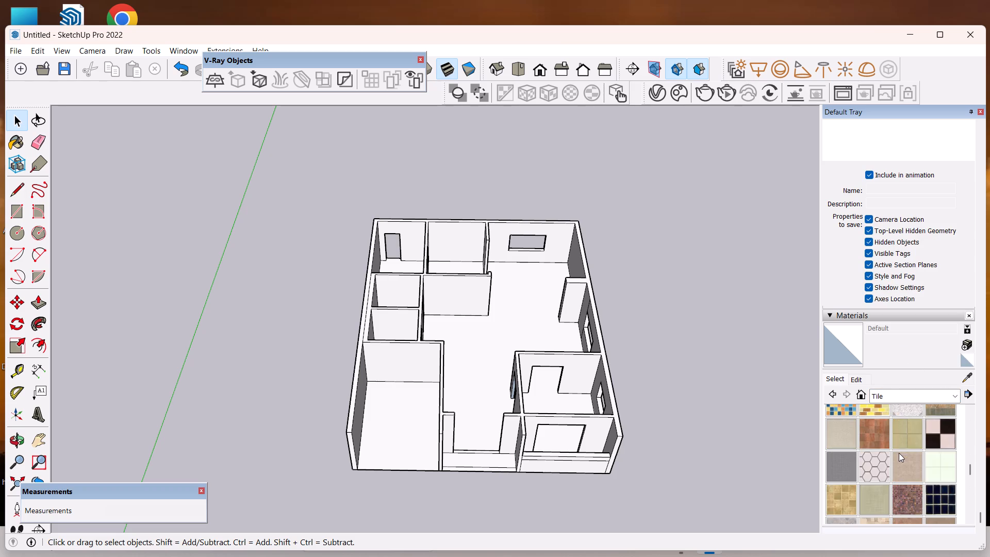
{"action": "scroll", "coordinate": [899, 453], "scroll_direction": "up", "scroll_amount": 1}
{"action": "scroll", "coordinate": [901, 467], "scroll_direction": "down", "scroll_amount": 5}
{"action": "scroll", "coordinate": [901, 467], "scroll_direction": "up", "scroll_amount": 1}
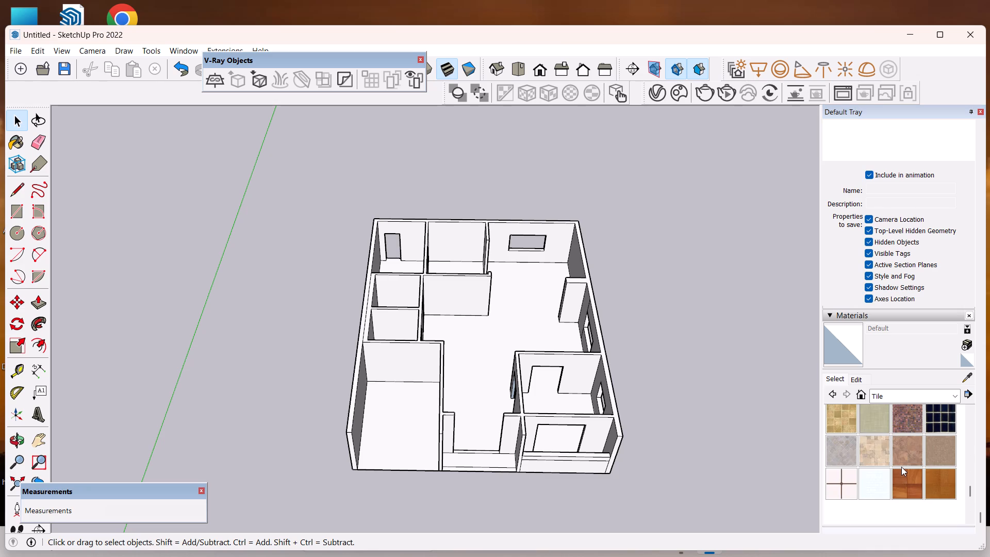
{"action": "scroll", "coordinate": [882, 467], "scroll_direction": "down", "scroll_amount": 3}
{"action": "scroll", "coordinate": [882, 467], "scroll_direction": "up", "scroll_amount": 3}
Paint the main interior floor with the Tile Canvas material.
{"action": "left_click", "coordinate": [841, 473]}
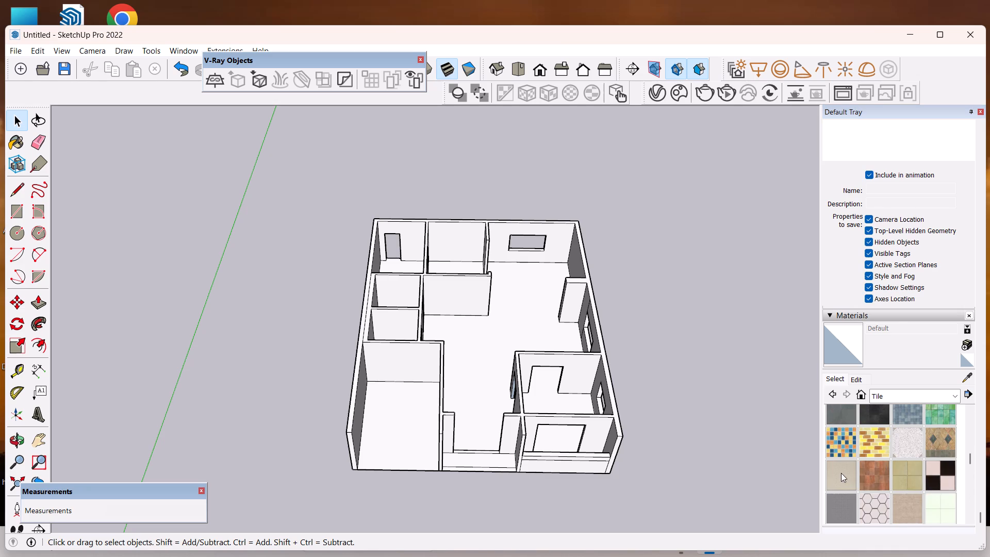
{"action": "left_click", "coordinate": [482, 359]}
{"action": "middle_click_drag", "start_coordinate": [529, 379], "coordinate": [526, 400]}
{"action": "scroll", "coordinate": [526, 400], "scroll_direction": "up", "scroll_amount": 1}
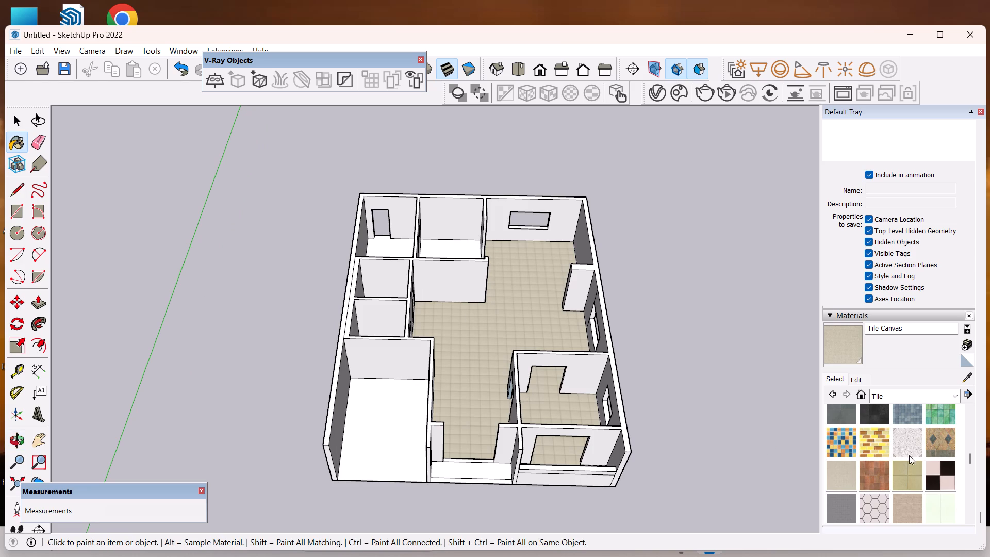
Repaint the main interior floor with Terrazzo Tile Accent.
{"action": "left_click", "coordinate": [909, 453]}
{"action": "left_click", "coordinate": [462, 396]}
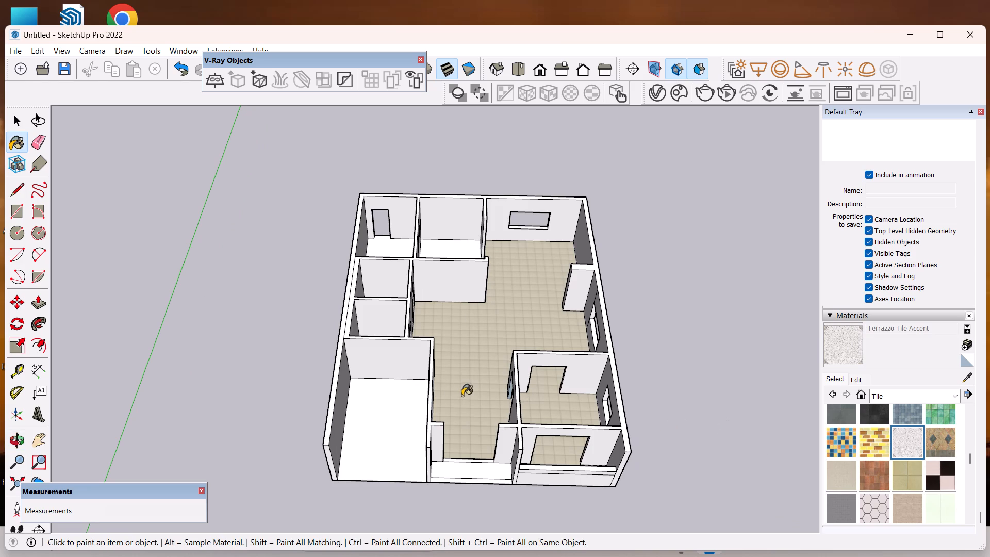
Repaint the main interior floor with the Marble Carrara Gold Floor Tile material.
{"action": "scroll", "coordinate": [890, 438], "scroll_direction": "up", "scroll_amount": 2}
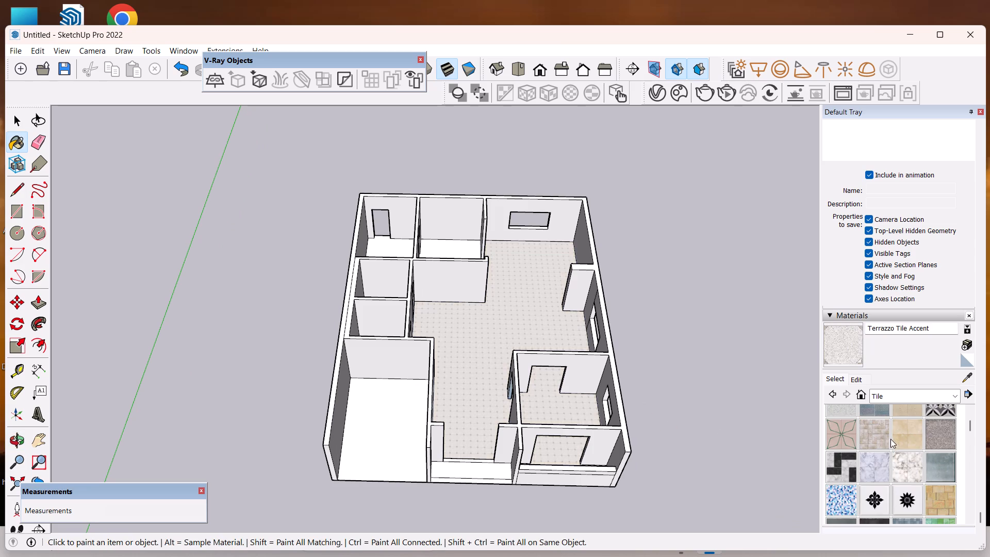
{"action": "left_click_drag", "start_coordinate": [907, 455], "coordinate": [900, 454]}
{"action": "left_click", "coordinate": [497, 340]}
{"action": "left_click", "coordinate": [906, 466]}
{"action": "left_click", "coordinate": [453, 363]}
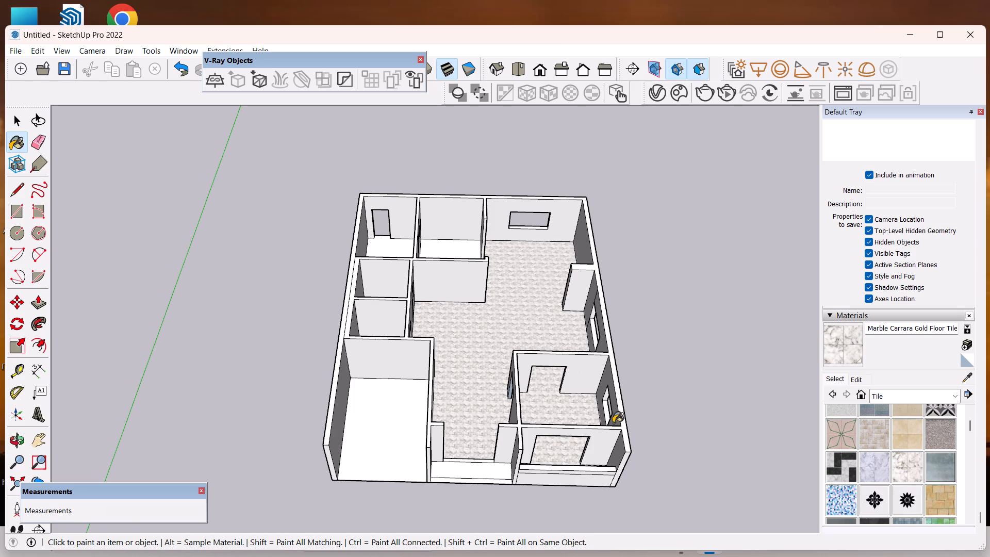
Paint the floors of the two back rooms and the adjoining small side room with Marble Carrara Gold Floor Tile.
{"action": "scroll", "coordinate": [679, 470], "scroll_direction": "down", "scroll_amount": 1}
{"action": "scroll", "coordinate": [906, 497], "scroll_direction": "up", "scroll_amount": 2}
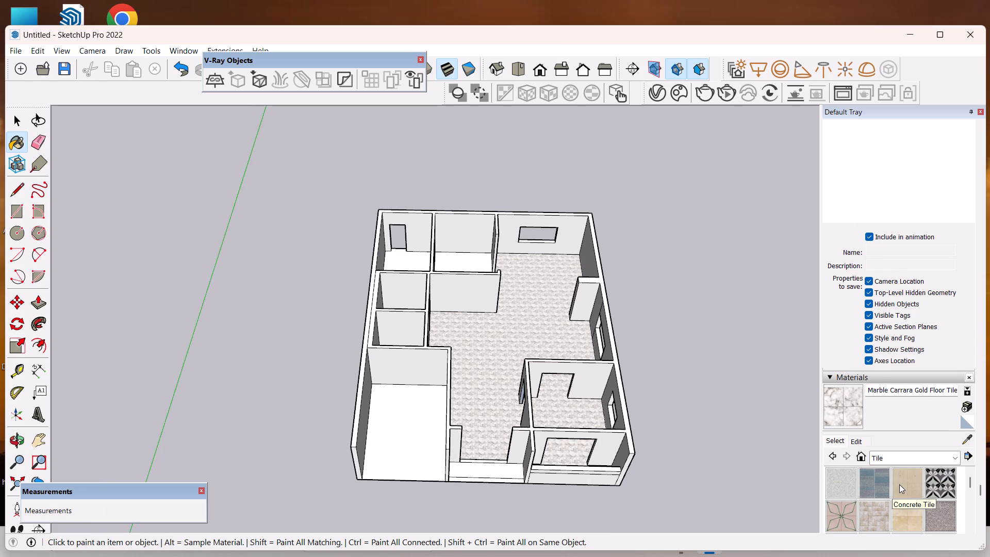
{"action": "scroll", "coordinate": [899, 484], "scroll_direction": "up", "scroll_amount": 1}
{"action": "scroll", "coordinate": [899, 484], "scroll_direction": "down", "scroll_amount": 1}
{"action": "middle_click_drag", "start_coordinate": [614, 416], "coordinate": [624, 458]}
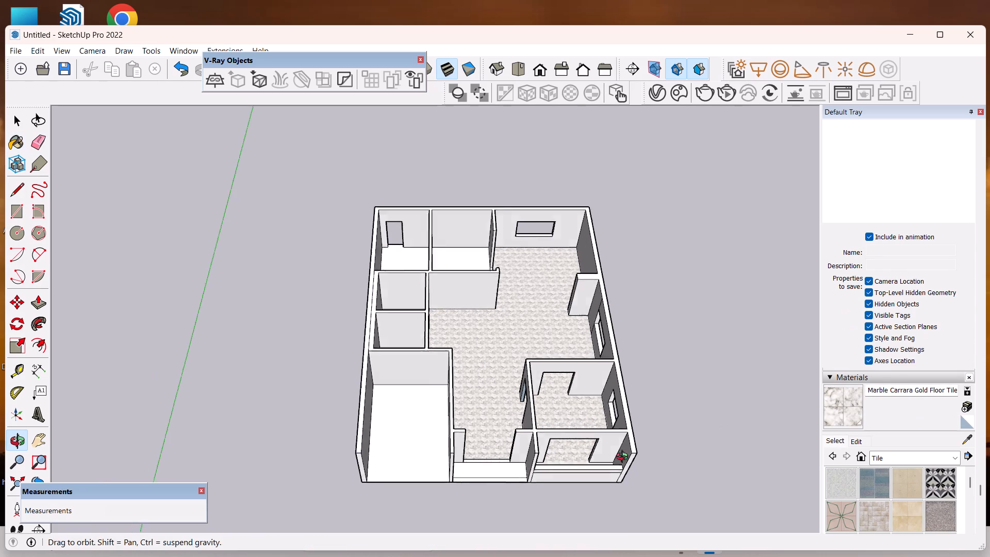
{"action": "middle_click_drag", "start_coordinate": [624, 458], "coordinate": [476, 532]}
{"action": "scroll", "coordinate": [460, 315], "scroll_direction": "up", "scroll_amount": 3}
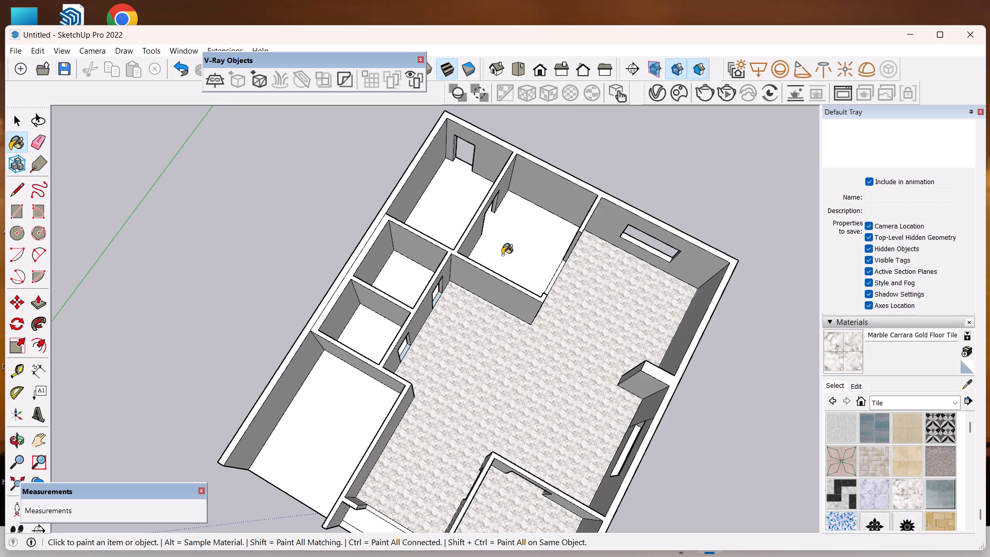
{"action": "left_click", "coordinate": [510, 258]}
{"action": "scroll", "coordinate": [516, 278], "scroll_direction": "down", "scroll_amount": 4}
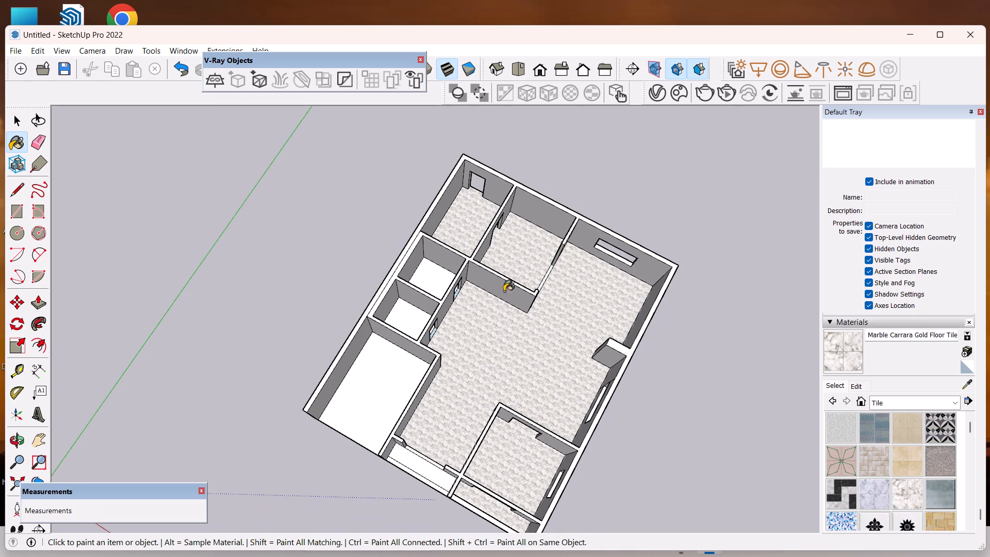
{"action": "left_click", "coordinate": [442, 284]}
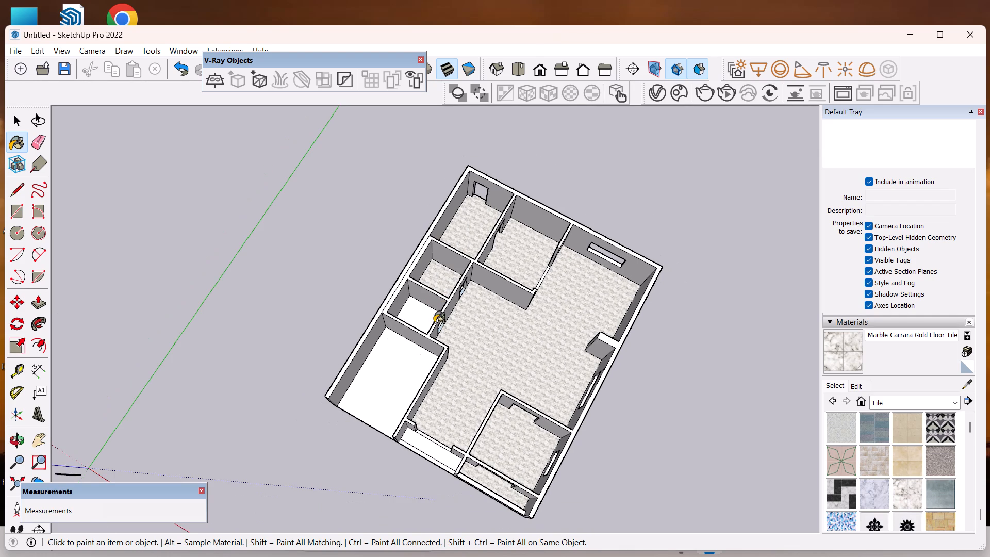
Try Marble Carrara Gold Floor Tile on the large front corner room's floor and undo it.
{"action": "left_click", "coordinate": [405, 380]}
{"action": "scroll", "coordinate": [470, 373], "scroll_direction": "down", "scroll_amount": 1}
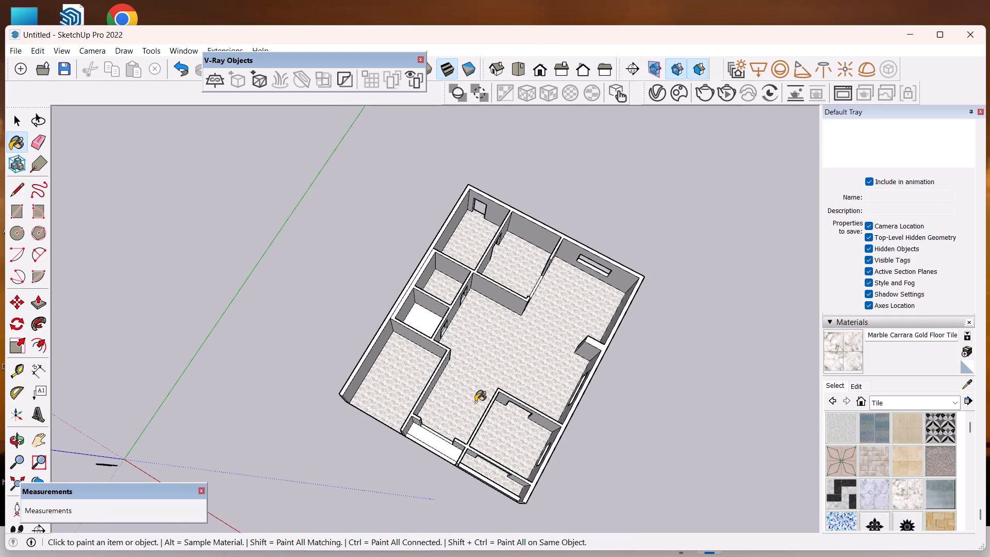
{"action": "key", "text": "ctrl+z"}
Examine the floors from the front and overhead, checking which rooms still need tile.
{"action": "middle_click_drag", "start_coordinate": [475, 407], "coordinate": [572, 277]}
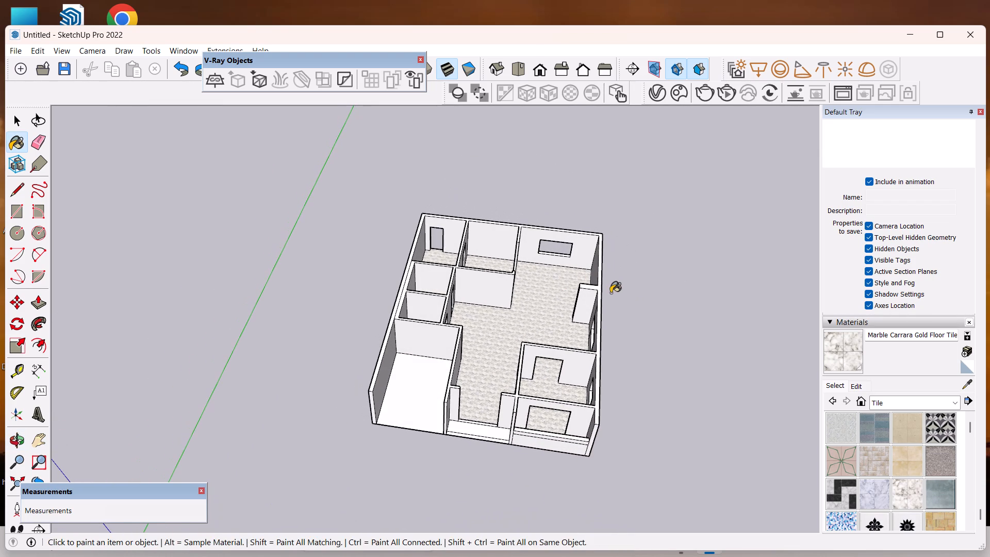
{"action": "scroll", "coordinate": [567, 429], "scroll_direction": "up", "scroll_amount": 5}
{"action": "middle_click_drag", "start_coordinate": [539, 455], "coordinate": [541, 470]}
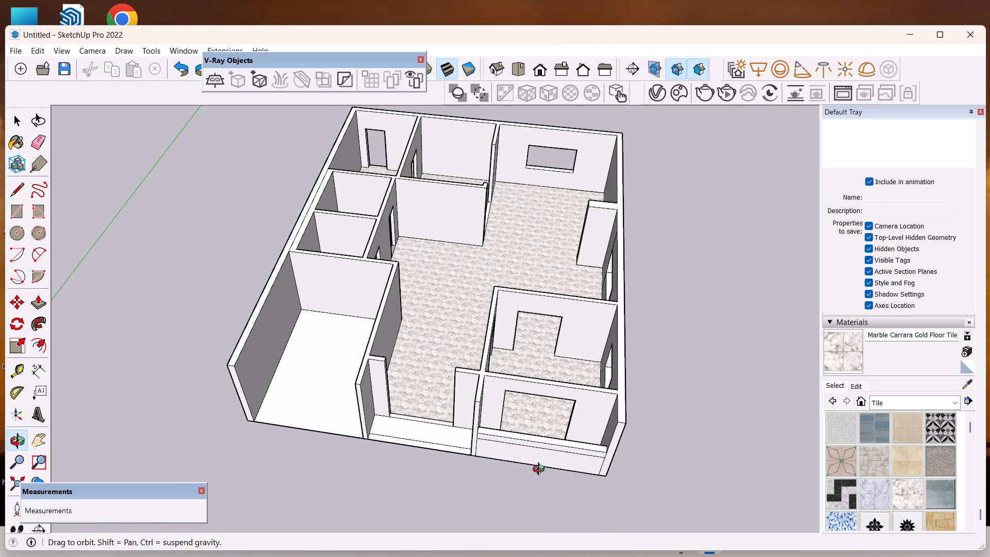
{"action": "middle_click_drag", "start_coordinate": [541, 470], "coordinate": [527, 556]}
{"action": "scroll", "coordinate": [543, 482], "scroll_direction": "up", "scroll_amount": 4}
{"action": "scroll", "coordinate": [589, 431], "scroll_direction": "down", "scroll_amount": 5}
{"action": "middle_click_drag", "start_coordinate": [594, 445], "coordinate": [633, 390]}
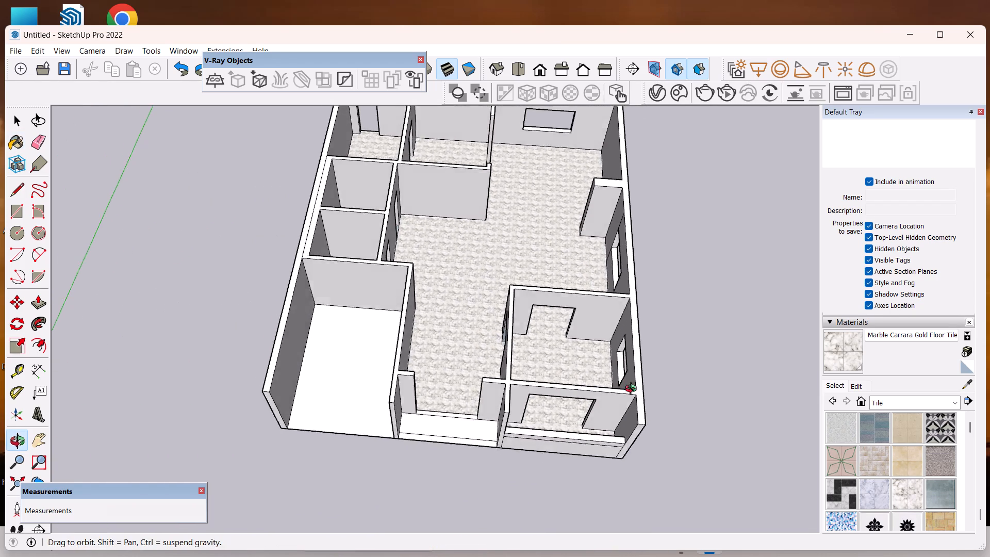
{"action": "middle_click_drag", "start_coordinate": [633, 390], "coordinate": [646, 375]}
{"action": "scroll", "coordinate": [631, 373], "scroll_direction": "down", "scroll_amount": 5}
{"action": "scroll", "coordinate": [550, 382], "scroll_direction": "up", "scroll_amount": 1}
{"action": "middle_click_drag", "start_coordinate": [555, 385], "coordinate": [525, 543]}
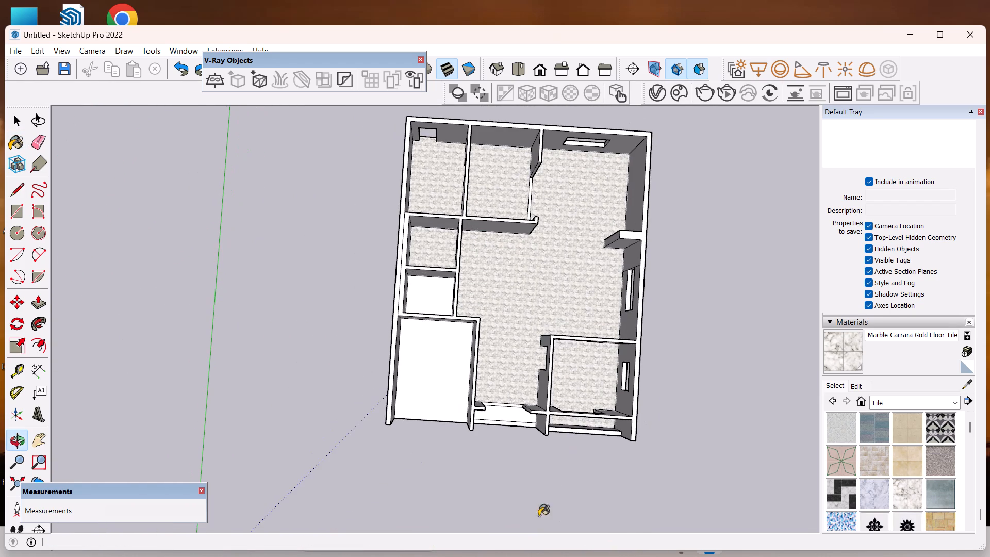
Paint the floor of the small side room next to the large front corner room with Marble Carrara Gold Floor Tile.
{"action": "scroll", "coordinate": [483, 371], "scroll_direction": "up", "scroll_amount": 5}
{"action": "scroll", "coordinate": [483, 371], "scroll_direction": "down", "scroll_amount": 1}
{"action": "scroll", "coordinate": [483, 371], "scroll_direction": "up", "scroll_amount": 1}
{"action": "middle_click_drag", "start_coordinate": [432, 379], "coordinate": [197, 237]}
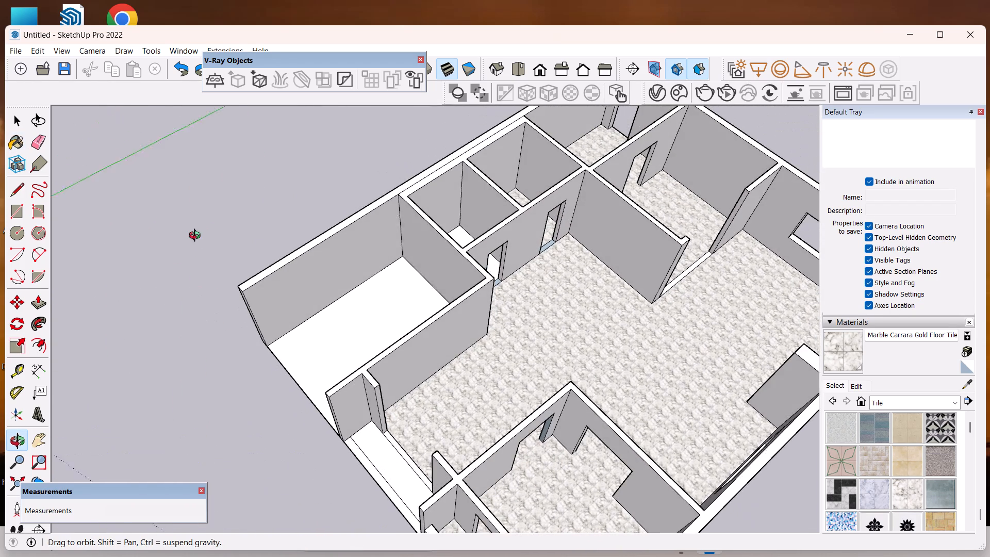
{"action": "middle_click_drag", "start_coordinate": [197, 237], "coordinate": [197, 237]}
{"action": "left_click", "coordinate": [459, 230]}
{"action": "middle_click_drag", "start_coordinate": [541, 275], "coordinate": [555, 355]}
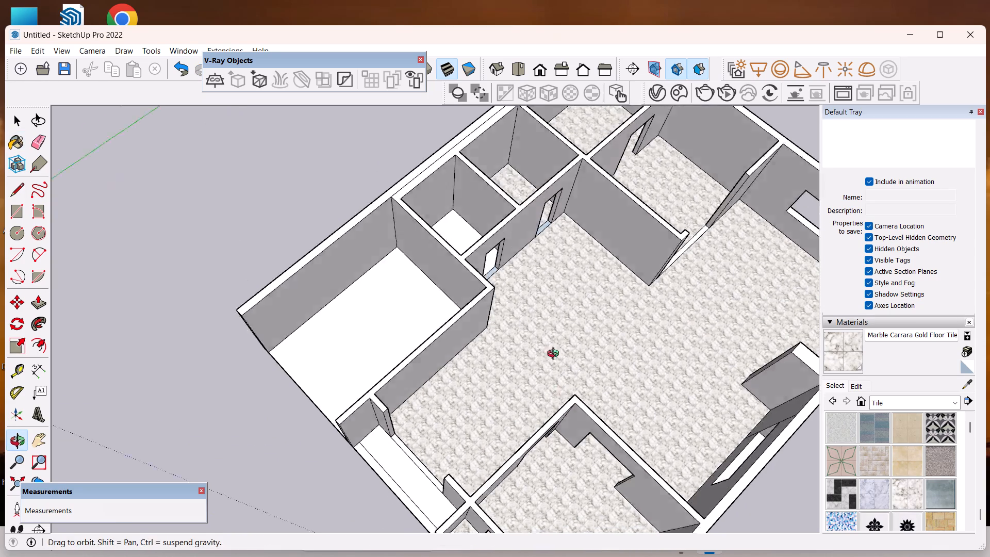
{"action": "middle_click_drag", "start_coordinate": [555, 355], "coordinate": [593, 525]}
{"action": "left_click", "coordinate": [465, 251]}
Examine the tiled floor plan from above and from a lower front view.
{"action": "middle_click_drag", "start_coordinate": [595, 364], "coordinate": [731, 200]}
{"action": "scroll", "coordinate": [731, 200], "scroll_direction": "up", "scroll_amount": 1}
{"action": "scroll", "coordinate": [455, 182], "scroll_direction": "down", "scroll_amount": 5}
{"action": "middle_click_drag", "start_coordinate": [468, 385], "coordinate": [830, 253]}
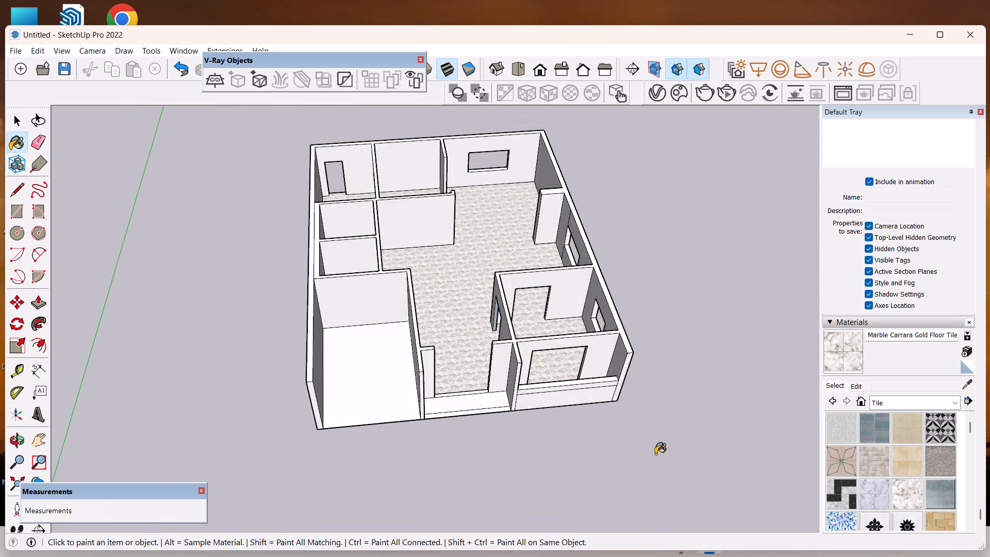
{"action": "middle_click_drag", "start_coordinate": [655, 454], "coordinate": [642, 363]}
{"action": "scroll", "coordinate": [666, 396], "scroll_direction": "up", "scroll_amount": 1}
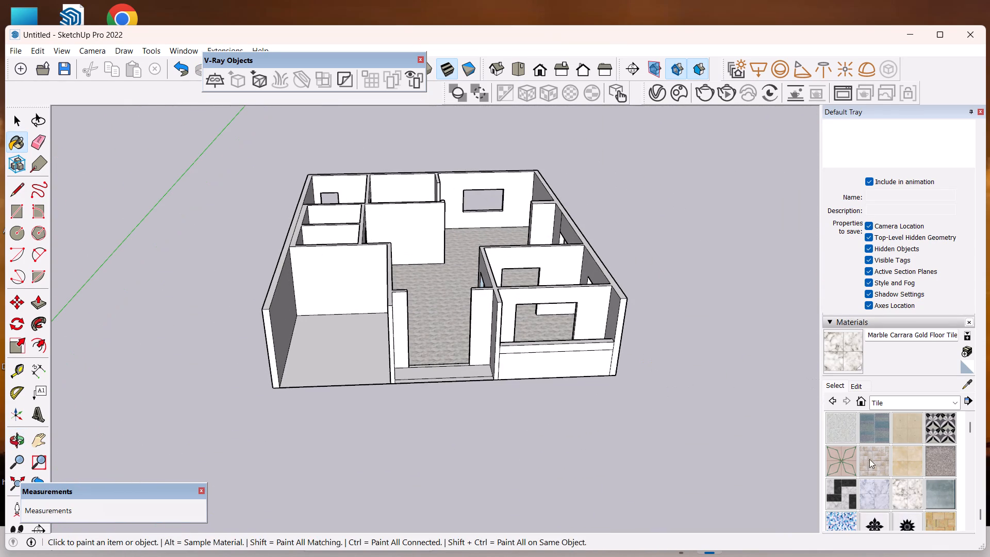
Paint the inner walls of the small side room next to the rear corner room with Concrete Pavers Block Multi.
{"action": "left_click", "coordinate": [881, 424]}
{"action": "scroll", "coordinate": [345, 160], "scroll_direction": "up", "scroll_amount": 5}
{"action": "middle_click_drag", "start_coordinate": [380, 266], "coordinate": [229, 332]}
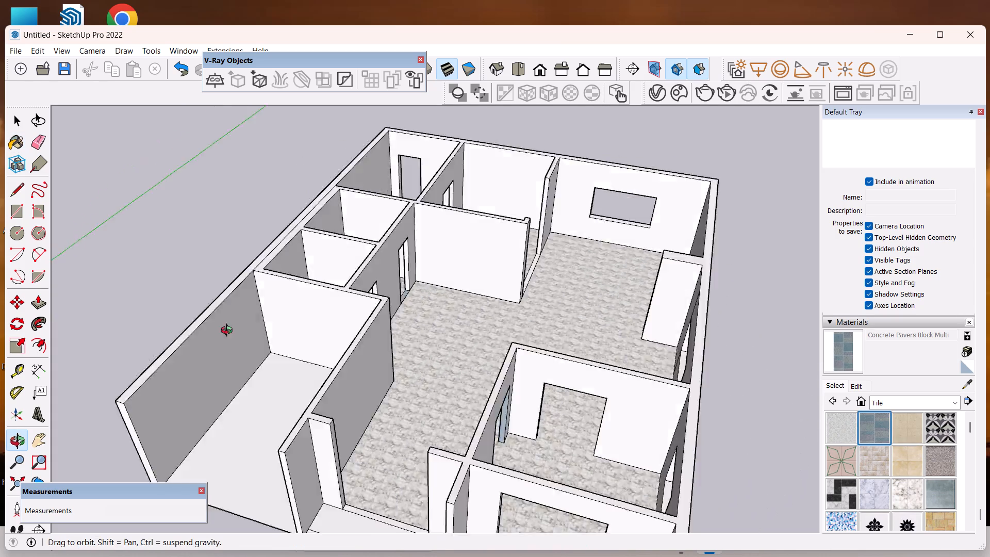
{"action": "middle_click_drag", "start_coordinate": [229, 332], "coordinate": [62, 353]}
{"action": "scroll", "coordinate": [435, 180], "scroll_direction": "up", "scroll_amount": 6}
{"action": "left_click", "coordinate": [429, 184]}
{"action": "left_click", "coordinate": [505, 218]}
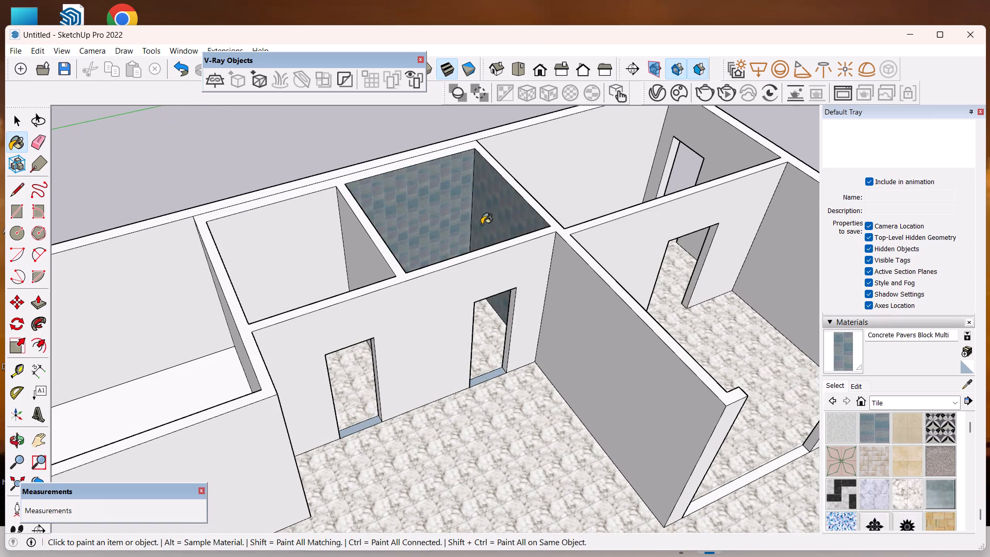
{"action": "middle_click_drag", "start_coordinate": [480, 225], "coordinate": [0, 346]}
{"action": "scroll", "coordinate": [0, 385], "scroll_direction": "up", "scroll_amount": 1}
{"action": "left_click", "coordinate": [496, 255]}
{"action": "middle_click_drag", "start_coordinate": [522, 296], "coordinate": [263, 286]}
{"action": "left_click", "coordinate": [411, 258]}
Examine the wall-tiled side room and the whole floor plan from several sides and from above.
{"action": "scroll", "coordinate": [536, 247], "scroll_direction": "down", "scroll_amount": 1}
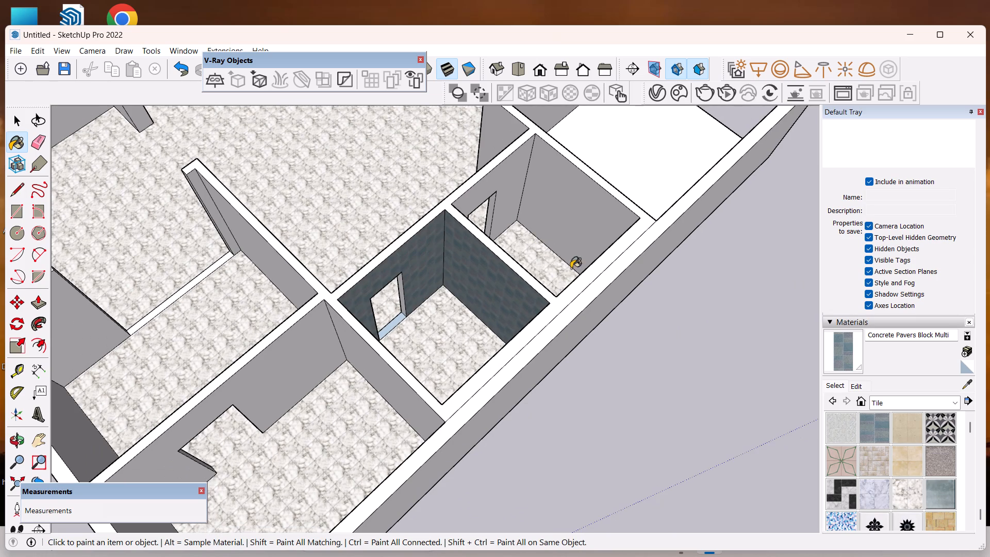
{"action": "scroll", "coordinate": [583, 248], "scroll_direction": "down", "scroll_amount": 14}
{"action": "middle_click_drag", "start_coordinate": [570, 265], "coordinate": [989, 232]}
{"action": "middle_click_drag", "start_coordinate": [273, 283], "coordinate": [324, 314]}
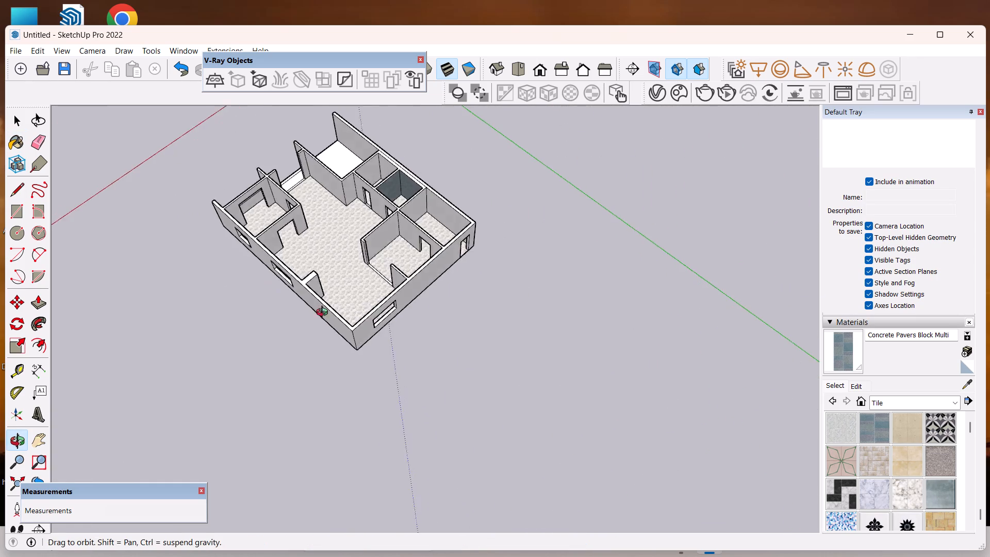
{"action": "middle_click_drag", "start_coordinate": [324, 314], "coordinate": [790, 250]}
{"action": "middle_click_drag", "start_coordinate": [344, 334], "coordinate": [523, 305]}
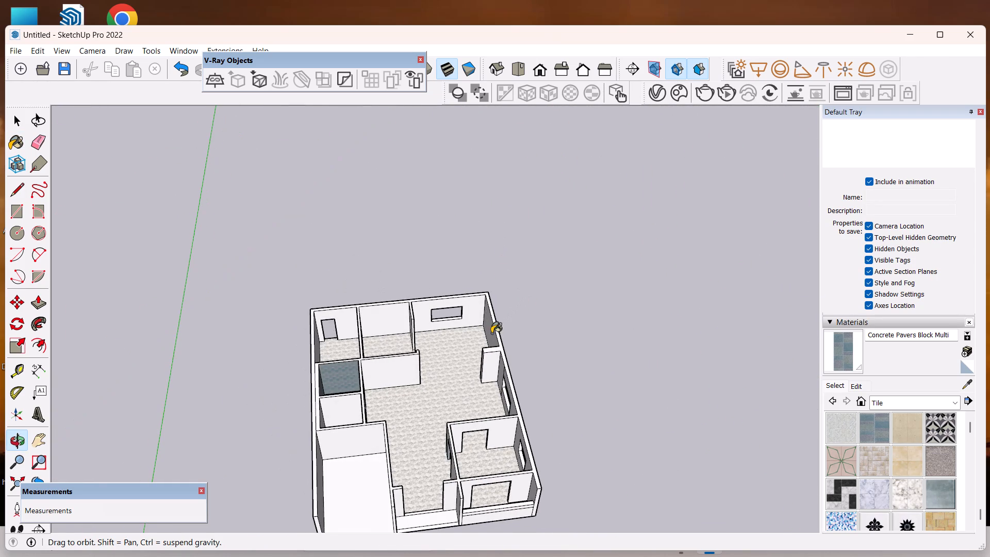
{"action": "scroll", "coordinate": [500, 318], "scroll_direction": "down", "scroll_amount": 4}
{"action": "middle_click_drag", "start_coordinate": [501, 420], "coordinate": [511, 317]}
{"action": "scroll", "coordinate": [546, 326], "scroll_direction": "up", "scroll_amount": 1}
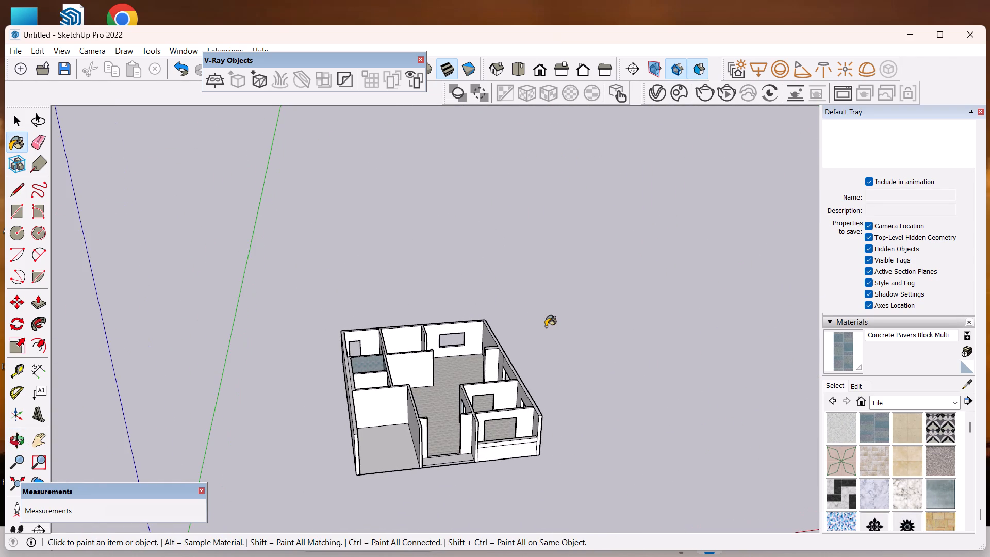
{"action": "scroll", "coordinate": [574, 493], "scroll_direction": "up", "scroll_amount": 4}
{"action": "scroll", "coordinate": [550, 406], "scroll_direction": "up", "scroll_amount": 2}
{"action": "middle_click", "coordinate": [550, 406]}
{"action": "scroll", "coordinate": [378, 380], "scroll_direction": "up", "scroll_amount": 1}
{"action": "middle_click_drag", "start_coordinate": [378, 380], "coordinate": [378, 380]}
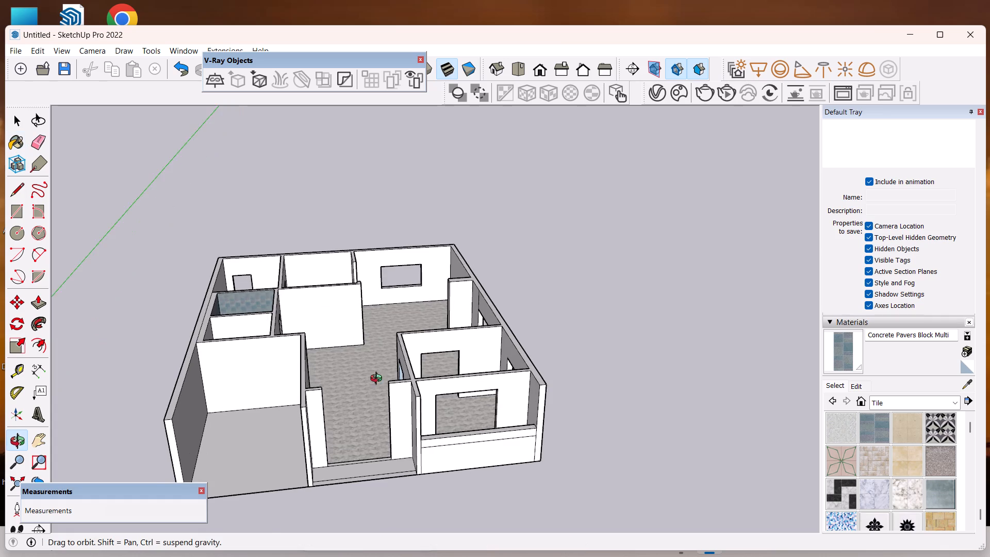
{"action": "middle_click_drag", "start_coordinate": [378, 380], "coordinate": [487, 555]}
{"action": "scroll", "coordinate": [583, 330], "scroll_direction": "up", "scroll_amount": 5}
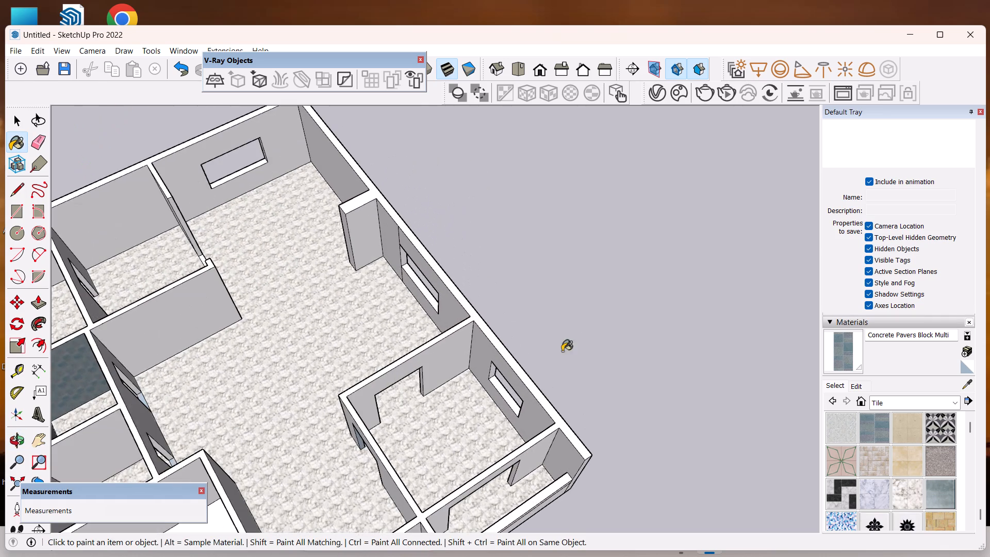
{"action": "scroll", "coordinate": [548, 305], "scroll_direction": "down", "scroll_amount": 2}
{"action": "scroll", "coordinate": [527, 399], "scroll_direction": "up", "scroll_amount": 3}
{"action": "scroll", "coordinate": [535, 357], "scroll_direction": "down", "scroll_amount": 7}
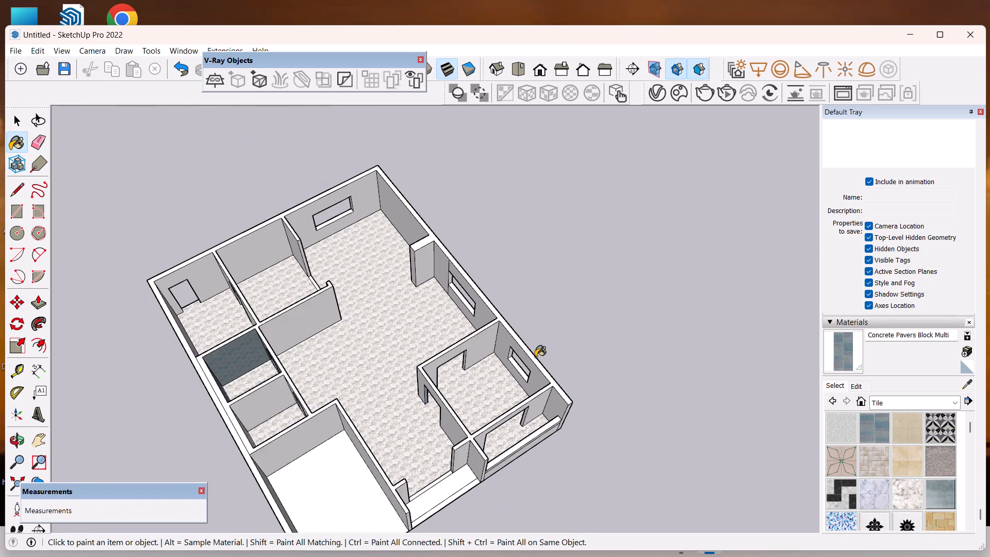
{"action": "scroll", "coordinate": [535, 356], "scroll_direction": "down", "scroll_amount": 2}
{"action": "scroll", "coordinate": [499, 331], "scroll_direction": "up", "scroll_amount": 7}
Erase the stray vertical edge lines above and below the window in the main room's long outer wall.
{"action": "middle_click_drag", "start_coordinate": [437, 284], "coordinate": [626, 132]}
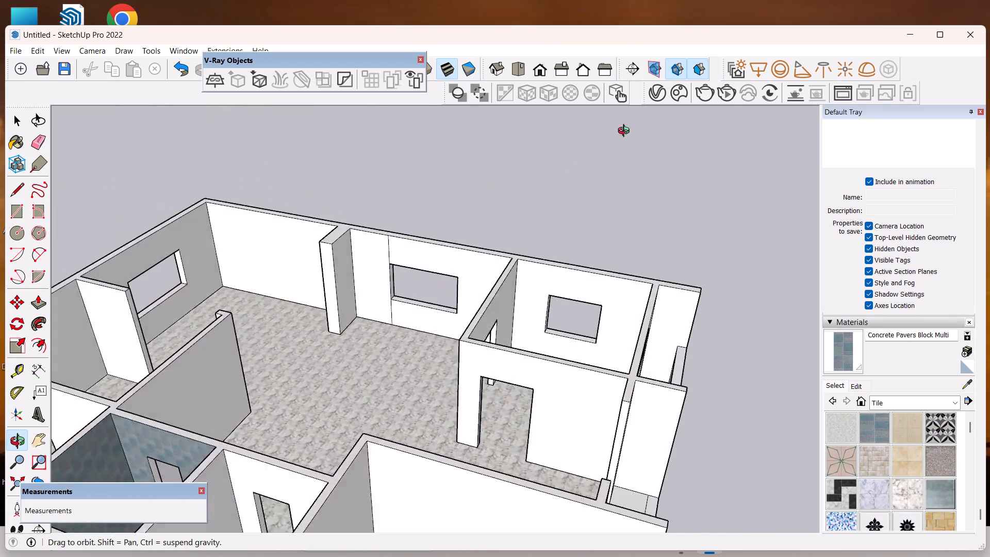
{"action": "middle_click_drag", "start_coordinate": [626, 132], "coordinate": [641, 120]}
{"action": "scroll", "coordinate": [453, 204], "scroll_direction": "up", "scroll_amount": 3}
{"action": "left_click", "coordinate": [32, 144]}
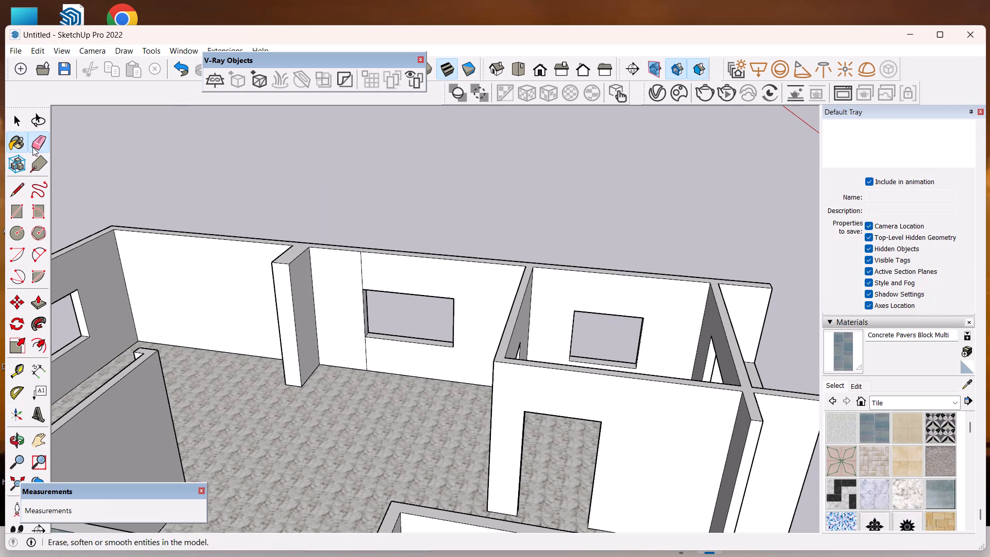
{"action": "scroll", "coordinate": [303, 317], "scroll_direction": "up", "scroll_amount": 7}
{"action": "left_click_drag", "start_coordinate": [426, 235], "coordinate": [421, 240]}
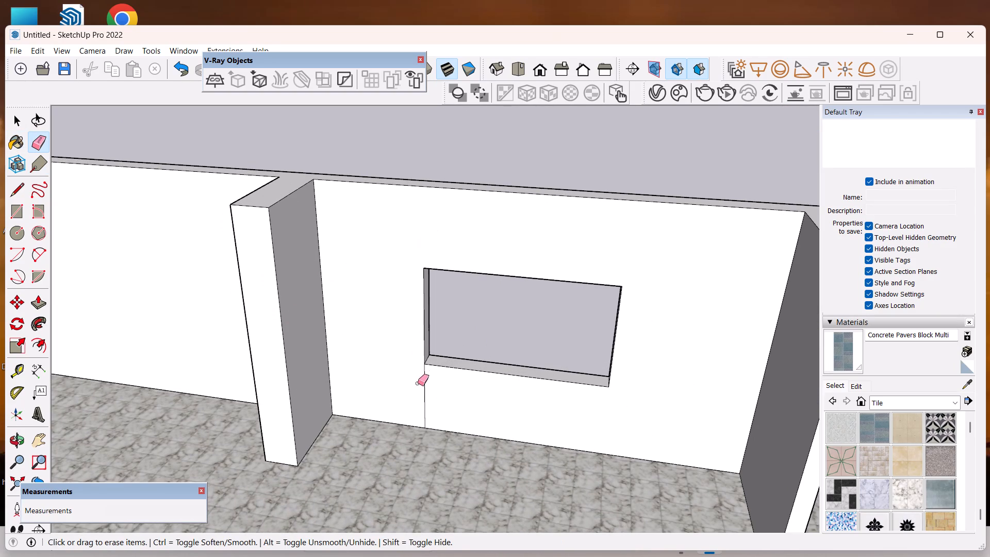
{"action": "left_click_drag", "start_coordinate": [418, 383], "coordinate": [429, 387]}
Examine the whole model from the side, from overhead and from a low front view.
{"action": "scroll", "coordinate": [546, 210], "scroll_direction": "down", "scroll_amount": 4}
{"action": "scroll", "coordinate": [646, 142], "scroll_direction": "down", "scroll_amount": 11}
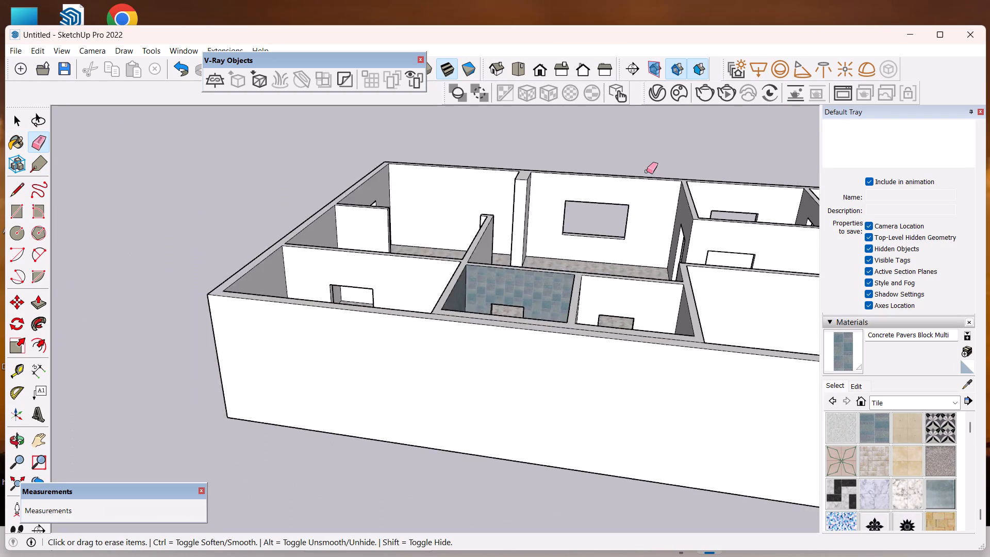
{"action": "scroll", "coordinate": [647, 171], "scroll_direction": "down", "scroll_amount": 3}
{"action": "middle_click_drag", "start_coordinate": [655, 263], "coordinate": [151, 297]}
{"action": "scroll", "coordinate": [459, 195], "scroll_direction": "down", "scroll_amount": 5}
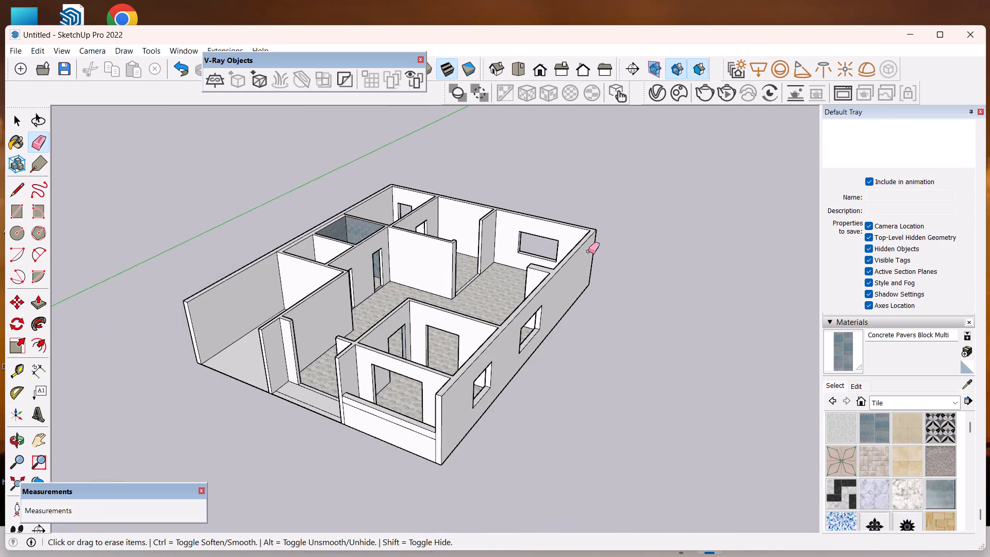
{"action": "scroll", "coordinate": [588, 251], "scroll_direction": "down", "scroll_amount": 5}
{"action": "middle_click_drag", "start_coordinate": [579, 328], "coordinate": [773, 418]}
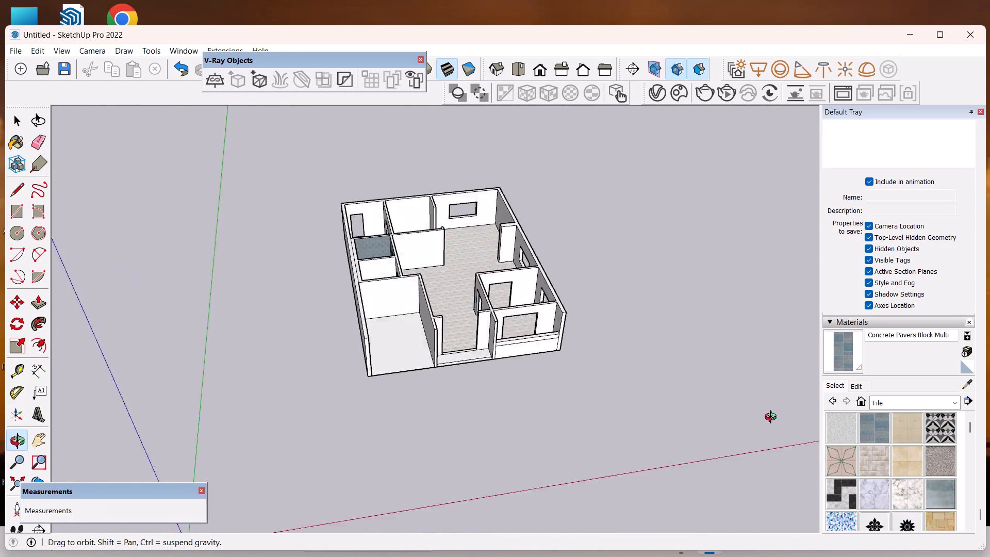
{"action": "middle_click_drag", "start_coordinate": [773, 418], "coordinate": [667, 354]}
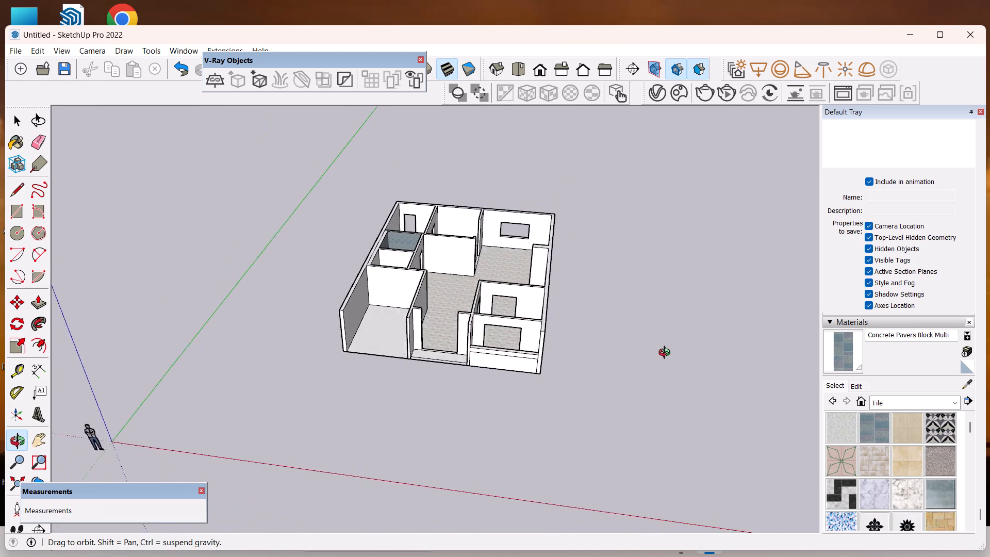
{"action": "middle_click_drag", "start_coordinate": [667, 354], "coordinate": [675, 318]}
{"action": "scroll", "coordinate": [604, 258], "scroll_direction": "up", "scroll_amount": 1}
{"action": "key", "text": "space"}
{"action": "scroll", "coordinate": [606, 318], "scroll_direction": "down", "scroll_amount": 3}
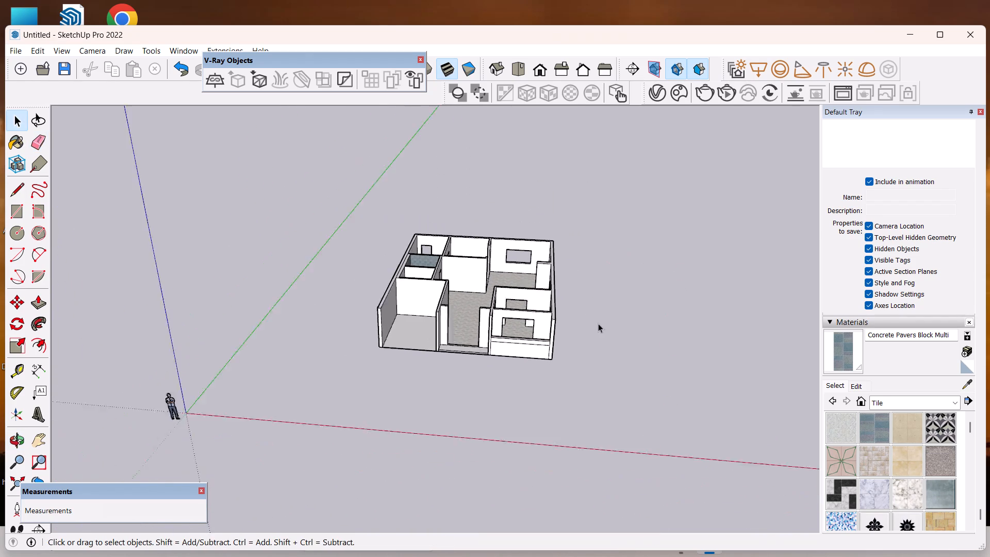
{"action": "scroll", "coordinate": [598, 323], "scroll_direction": "down", "scroll_amount": 2}
{"action": "middle_click_drag", "start_coordinate": [584, 332], "coordinate": [606, 246]}
{"action": "scroll", "coordinate": [598, 268], "scroll_direction": "up", "scroll_amount": 2}
{"action": "scroll", "coordinate": [597, 271], "scroll_direction": "down", "scroll_amount": 1}
{"action": "scroll", "coordinate": [597, 271], "scroll_direction": "up", "scroll_amount": 3}
{"action": "scroll", "coordinate": [538, 344], "scroll_direction": "up", "scroll_amount": 1}
{"action": "middle_click_drag", "start_coordinate": [538, 344], "coordinate": [538, 290]}
{"action": "scroll", "coordinate": [530, 294], "scroll_direction": "up", "scroll_amount": 5}
{"action": "middle_click_drag", "start_coordinate": [532, 315], "coordinate": [536, 378]}
{"action": "scroll", "coordinate": [538, 378], "scroll_direction": "up", "scroll_amount": 1}
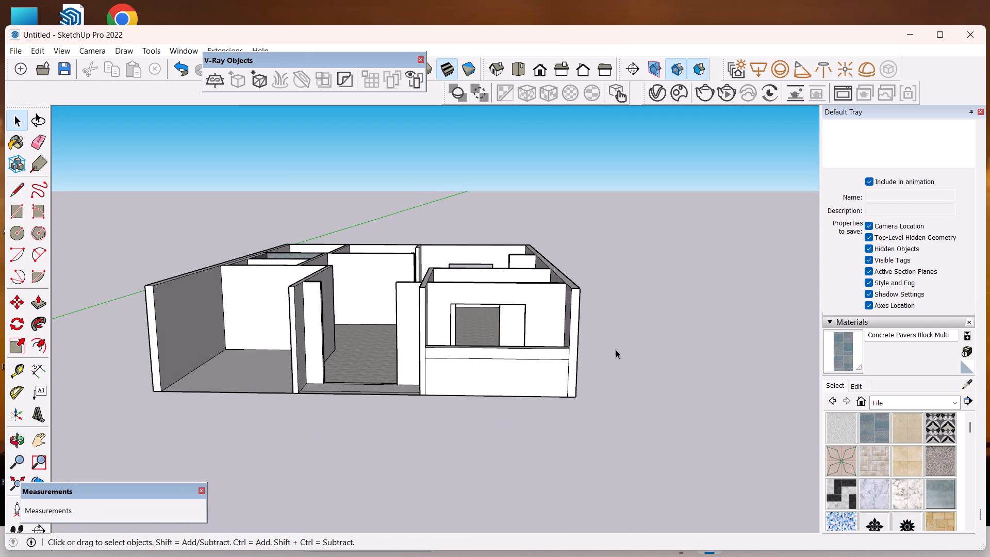
{"action": "scroll", "coordinate": [616, 346], "scroll_direction": "down", "scroll_amount": 1}
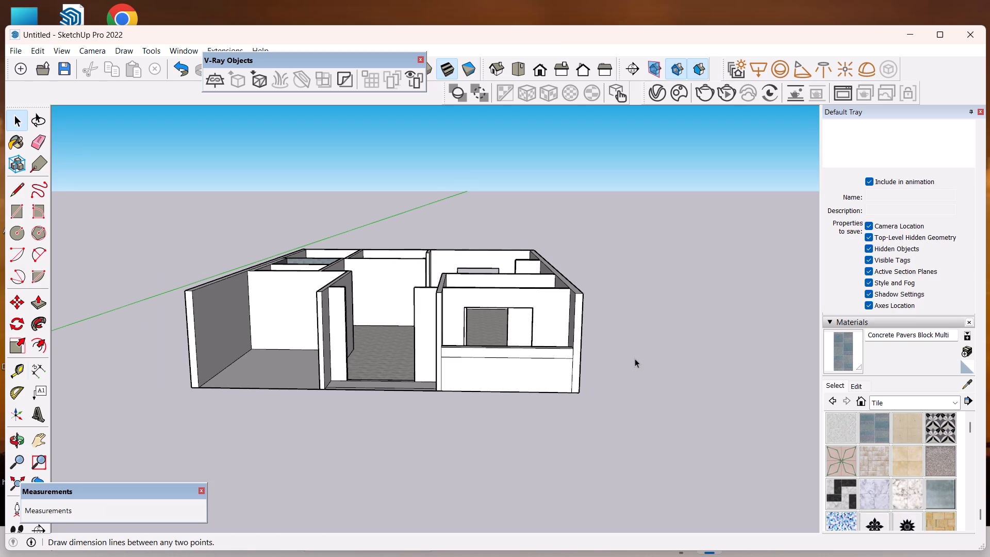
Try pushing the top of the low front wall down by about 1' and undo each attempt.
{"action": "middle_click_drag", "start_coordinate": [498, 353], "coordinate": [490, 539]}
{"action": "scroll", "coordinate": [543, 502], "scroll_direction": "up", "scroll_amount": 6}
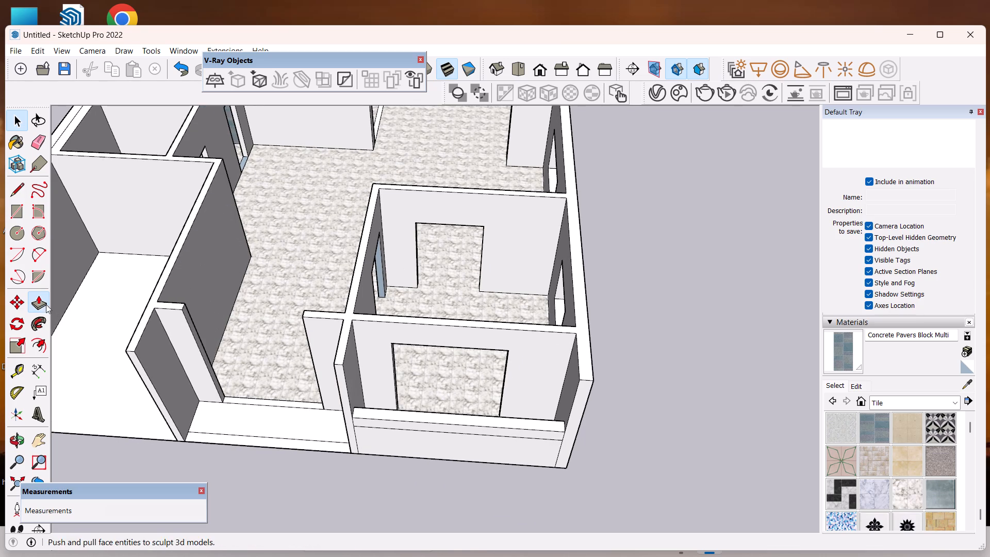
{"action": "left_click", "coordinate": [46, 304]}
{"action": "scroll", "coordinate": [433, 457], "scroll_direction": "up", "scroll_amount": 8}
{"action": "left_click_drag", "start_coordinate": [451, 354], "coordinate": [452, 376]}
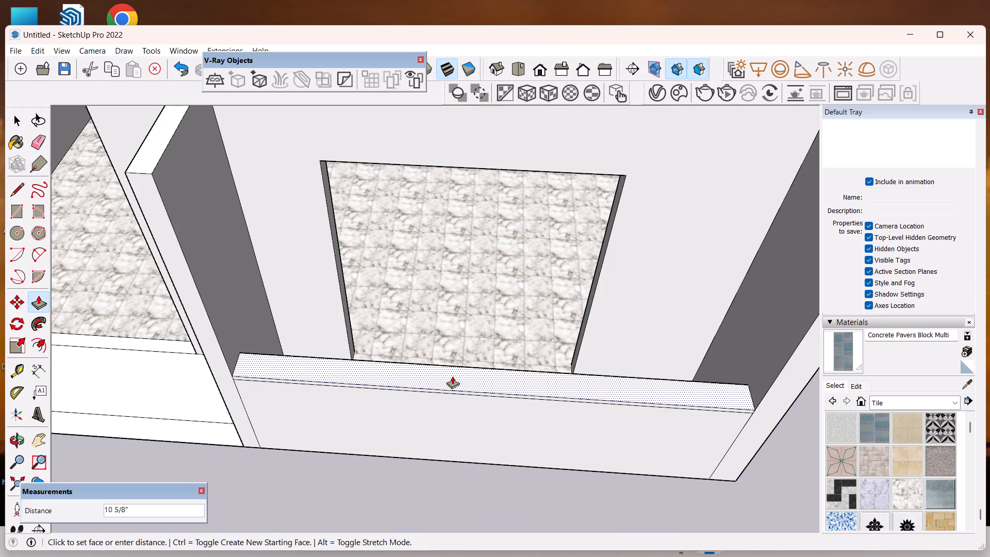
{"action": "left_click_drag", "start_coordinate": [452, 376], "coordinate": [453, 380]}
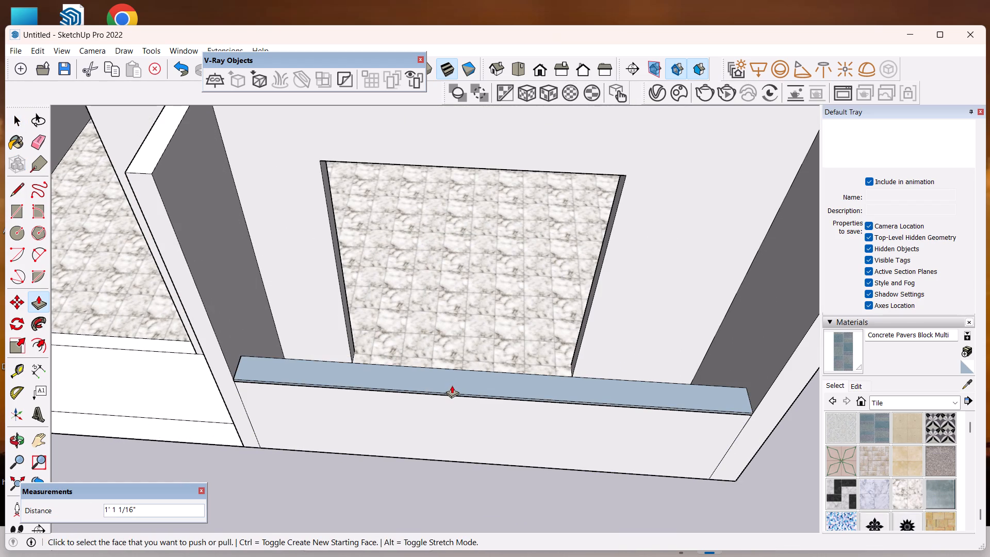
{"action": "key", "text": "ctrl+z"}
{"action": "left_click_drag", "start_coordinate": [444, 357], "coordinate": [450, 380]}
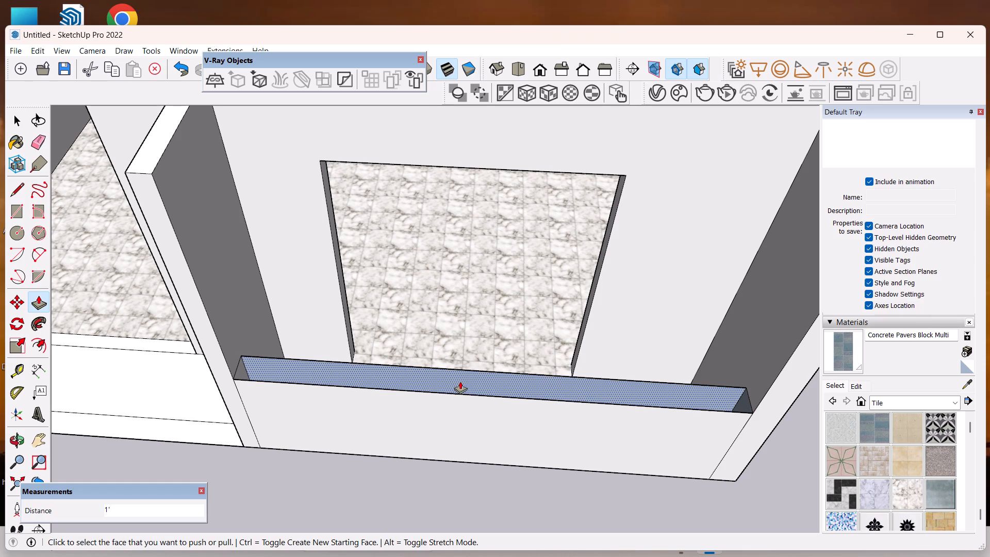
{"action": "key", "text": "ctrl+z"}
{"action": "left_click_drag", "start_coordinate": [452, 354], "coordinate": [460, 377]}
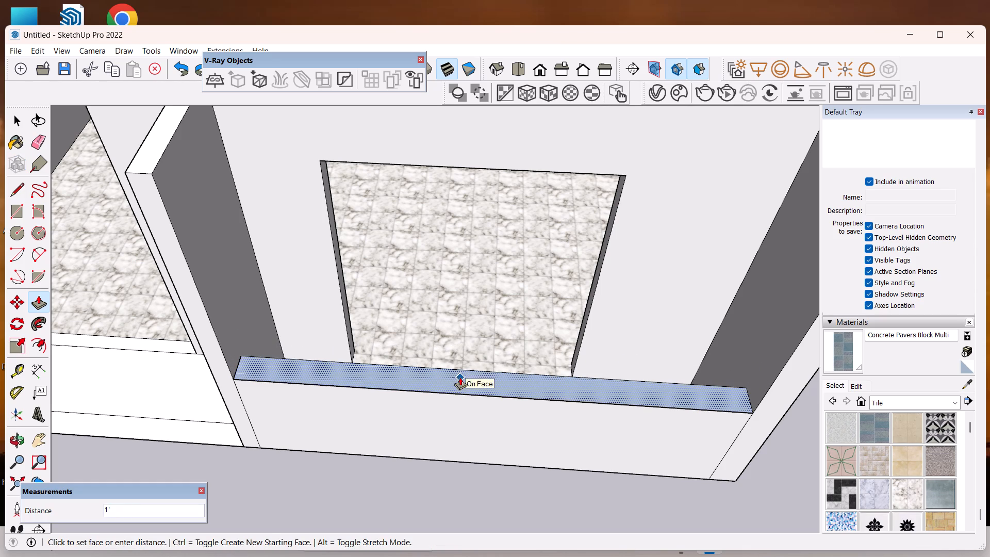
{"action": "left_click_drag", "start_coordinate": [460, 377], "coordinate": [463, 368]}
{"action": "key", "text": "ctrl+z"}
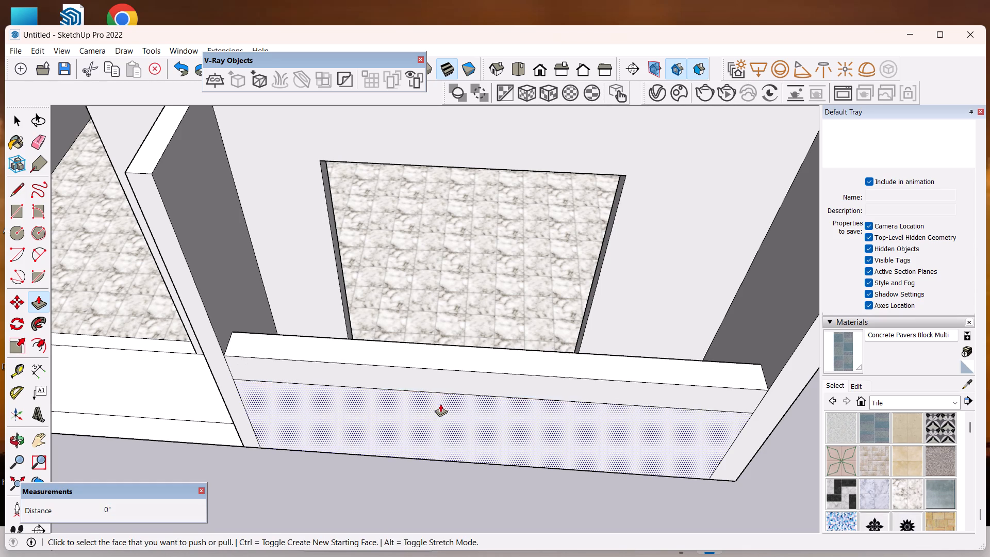
Push the top of the low front wall down about 11 7/8" to the horizontal line on its face.
{"action": "middle_click_drag", "start_coordinate": [440, 404], "coordinate": [451, 302]}
{"action": "left_click_drag", "start_coordinate": [441, 253], "coordinate": [441, 263]}
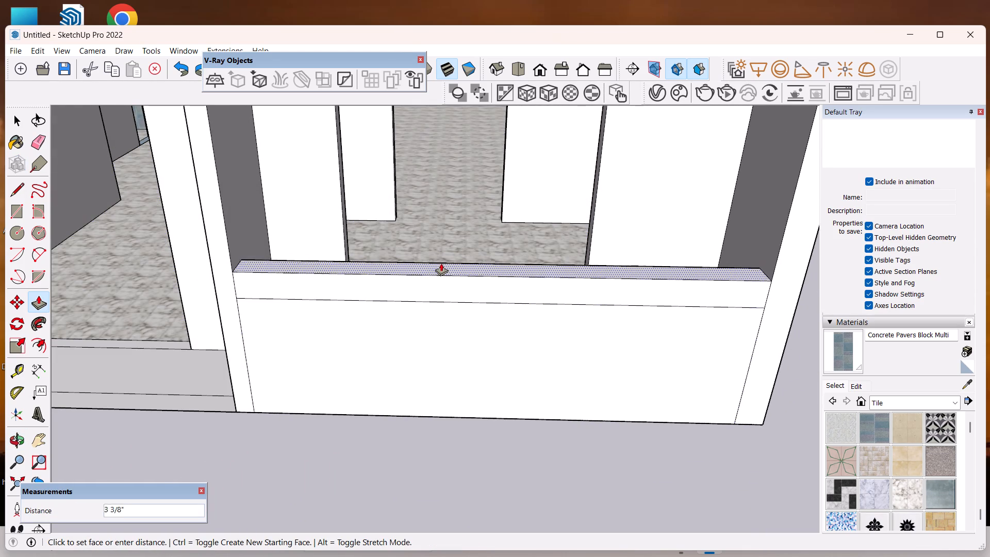
{"action": "left_click_drag", "start_coordinate": [441, 263], "coordinate": [440, 288]}
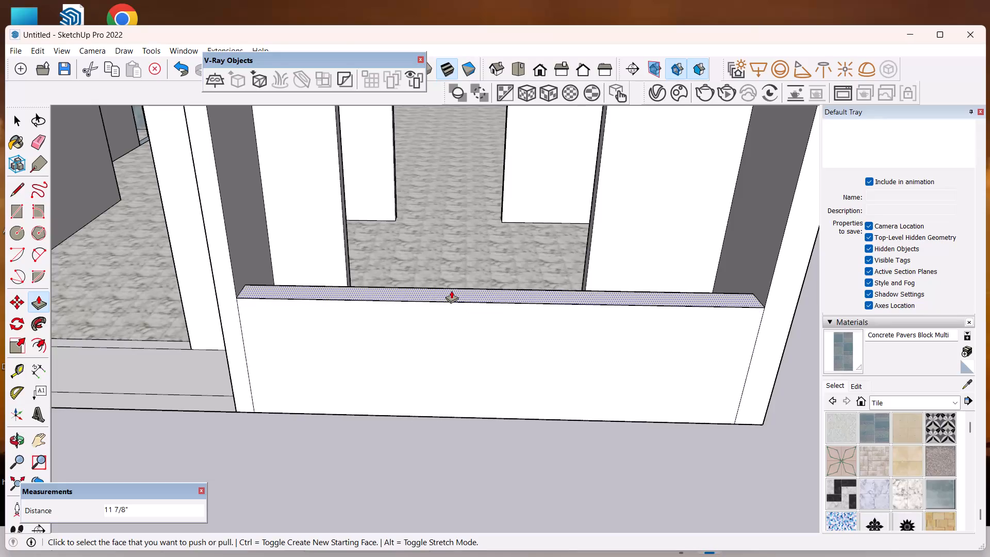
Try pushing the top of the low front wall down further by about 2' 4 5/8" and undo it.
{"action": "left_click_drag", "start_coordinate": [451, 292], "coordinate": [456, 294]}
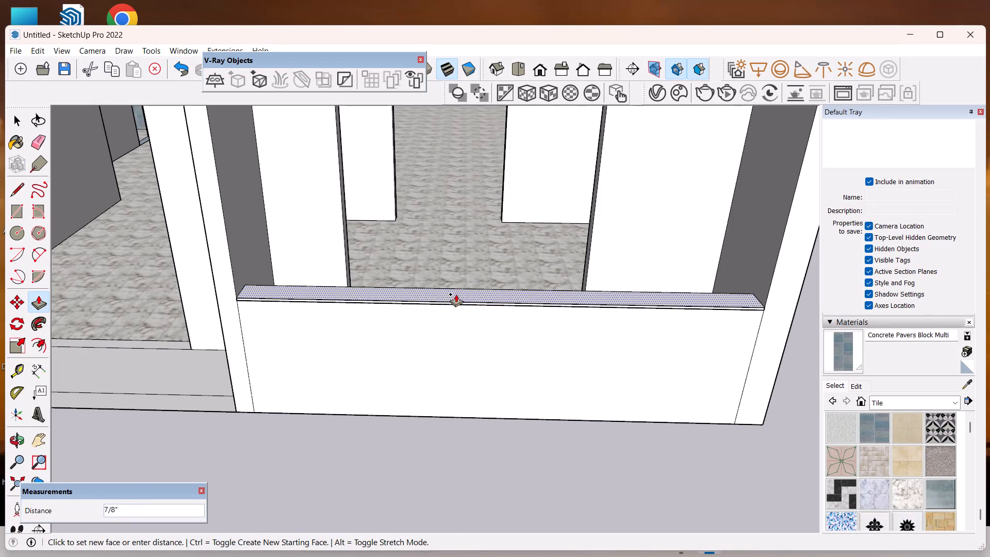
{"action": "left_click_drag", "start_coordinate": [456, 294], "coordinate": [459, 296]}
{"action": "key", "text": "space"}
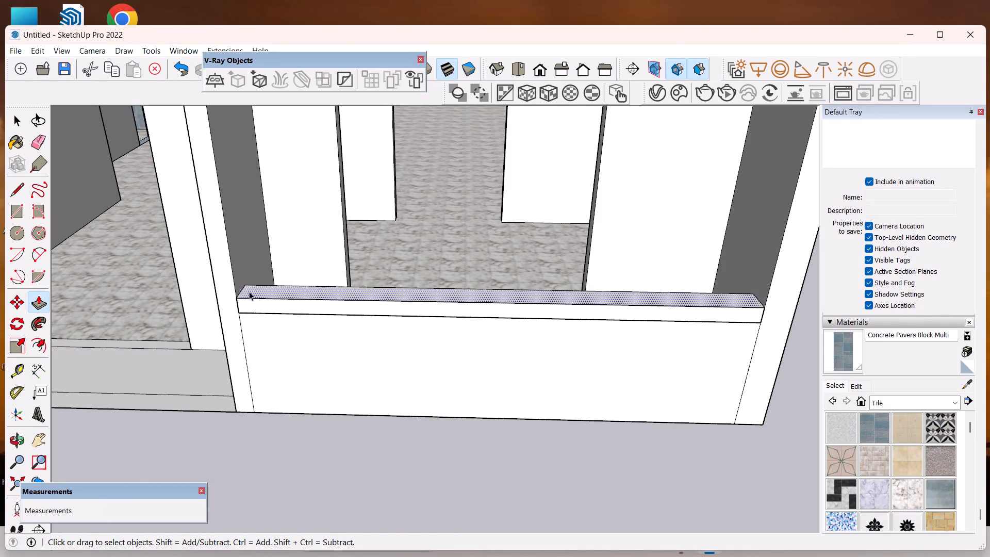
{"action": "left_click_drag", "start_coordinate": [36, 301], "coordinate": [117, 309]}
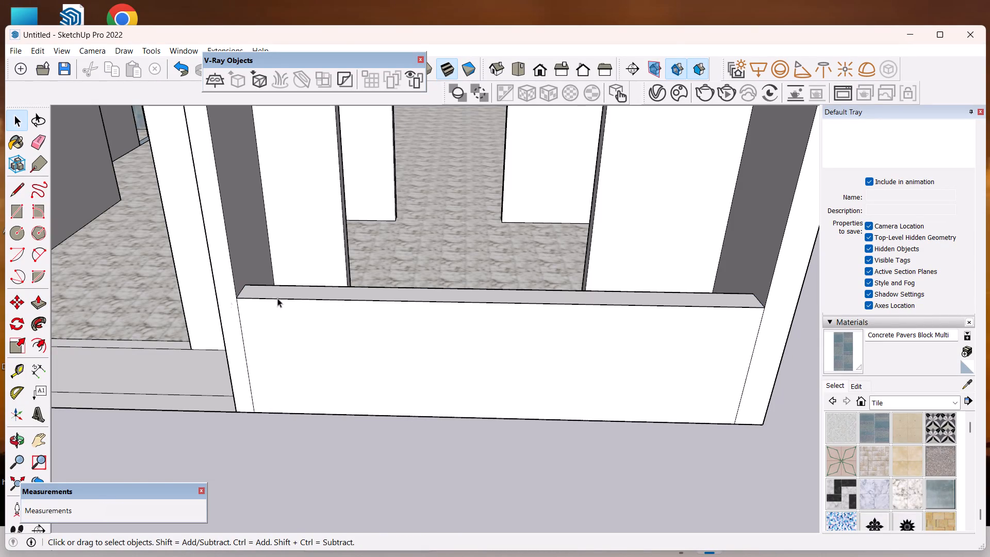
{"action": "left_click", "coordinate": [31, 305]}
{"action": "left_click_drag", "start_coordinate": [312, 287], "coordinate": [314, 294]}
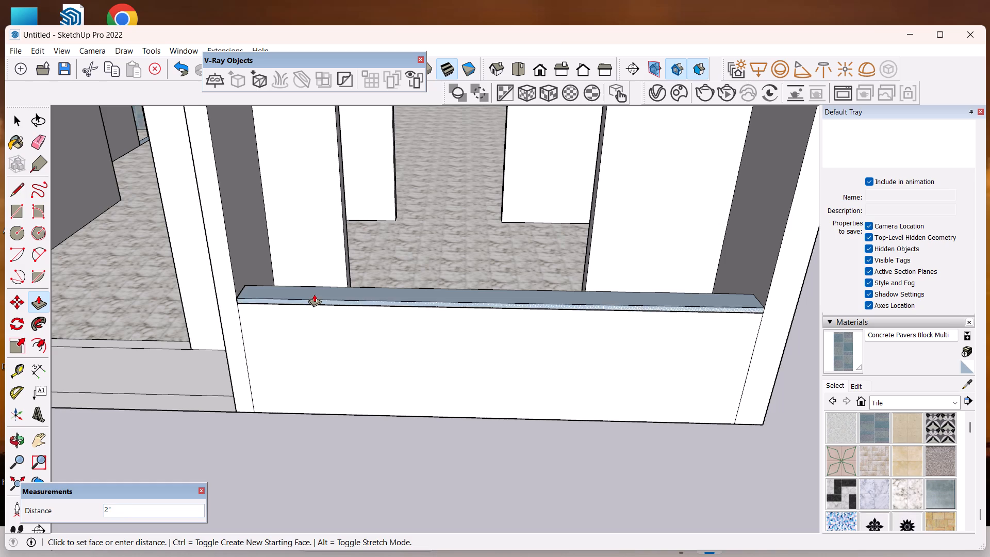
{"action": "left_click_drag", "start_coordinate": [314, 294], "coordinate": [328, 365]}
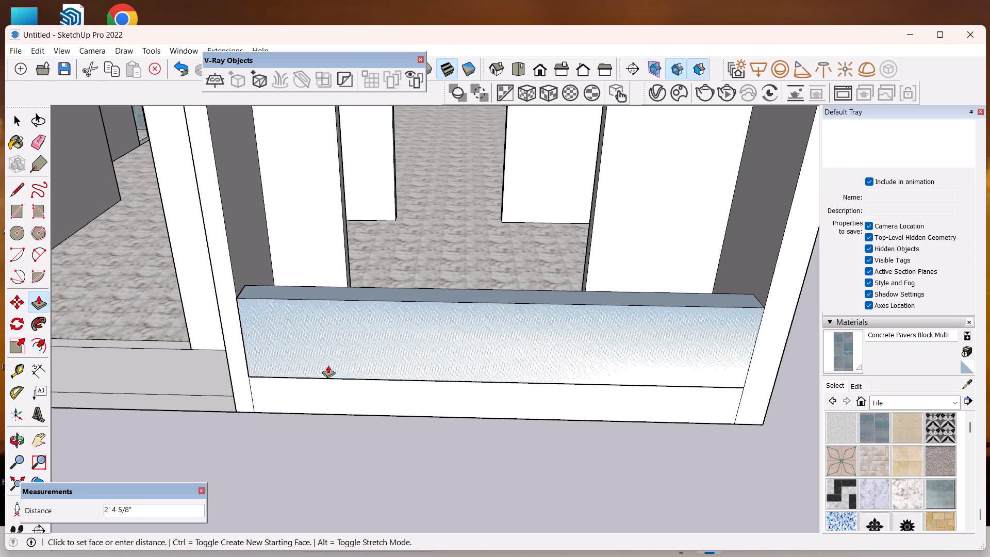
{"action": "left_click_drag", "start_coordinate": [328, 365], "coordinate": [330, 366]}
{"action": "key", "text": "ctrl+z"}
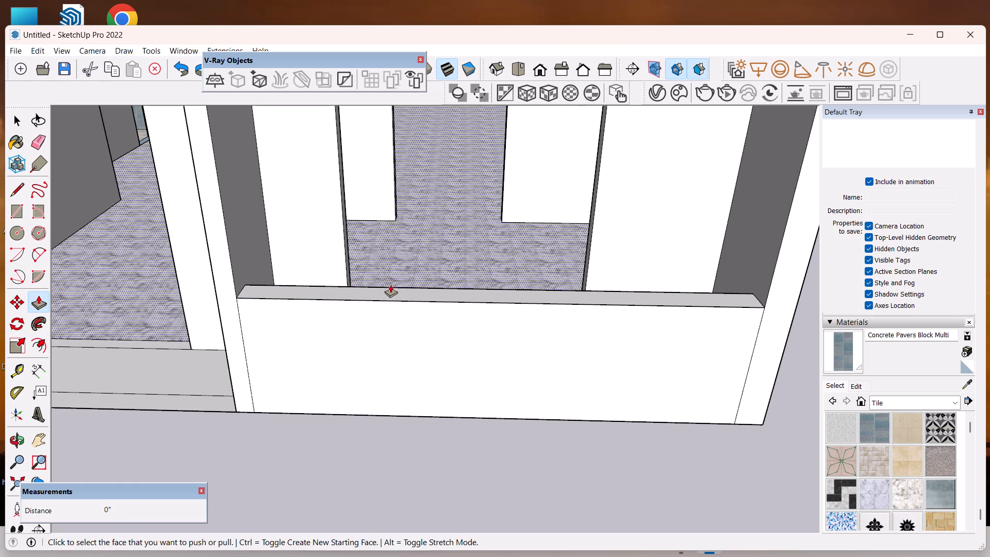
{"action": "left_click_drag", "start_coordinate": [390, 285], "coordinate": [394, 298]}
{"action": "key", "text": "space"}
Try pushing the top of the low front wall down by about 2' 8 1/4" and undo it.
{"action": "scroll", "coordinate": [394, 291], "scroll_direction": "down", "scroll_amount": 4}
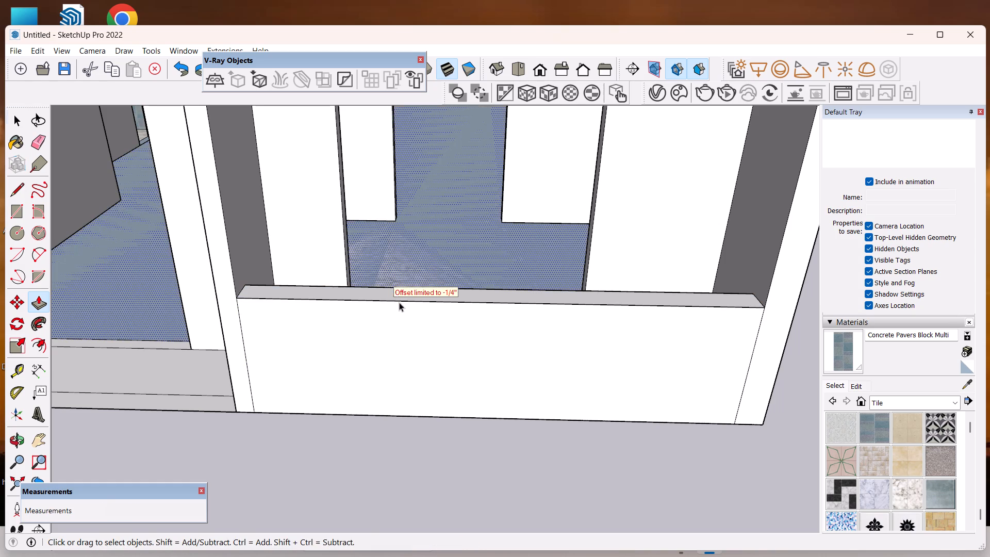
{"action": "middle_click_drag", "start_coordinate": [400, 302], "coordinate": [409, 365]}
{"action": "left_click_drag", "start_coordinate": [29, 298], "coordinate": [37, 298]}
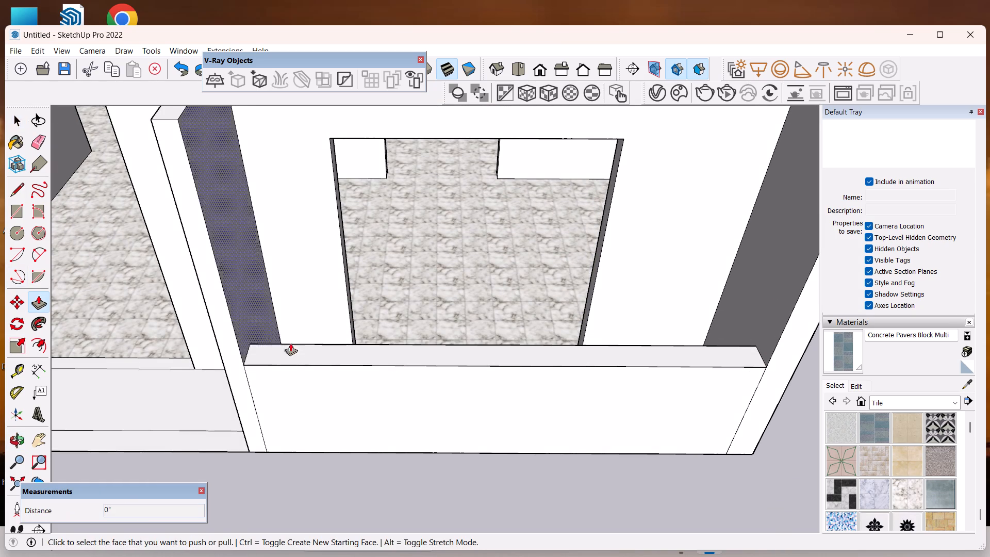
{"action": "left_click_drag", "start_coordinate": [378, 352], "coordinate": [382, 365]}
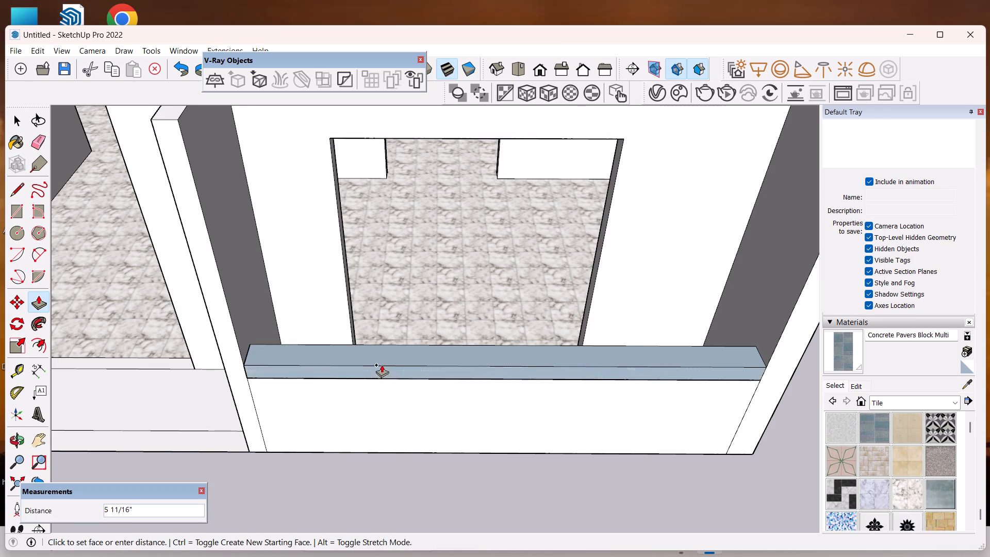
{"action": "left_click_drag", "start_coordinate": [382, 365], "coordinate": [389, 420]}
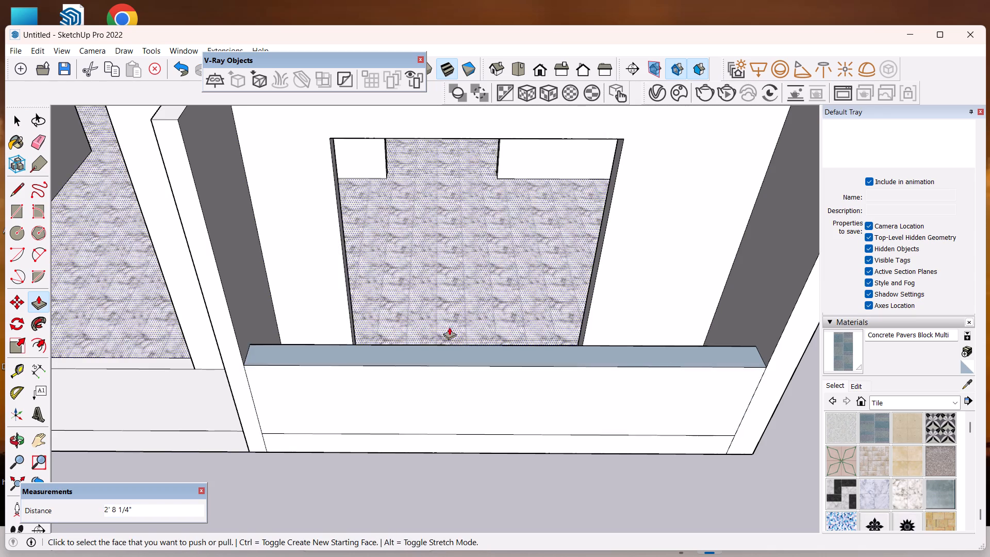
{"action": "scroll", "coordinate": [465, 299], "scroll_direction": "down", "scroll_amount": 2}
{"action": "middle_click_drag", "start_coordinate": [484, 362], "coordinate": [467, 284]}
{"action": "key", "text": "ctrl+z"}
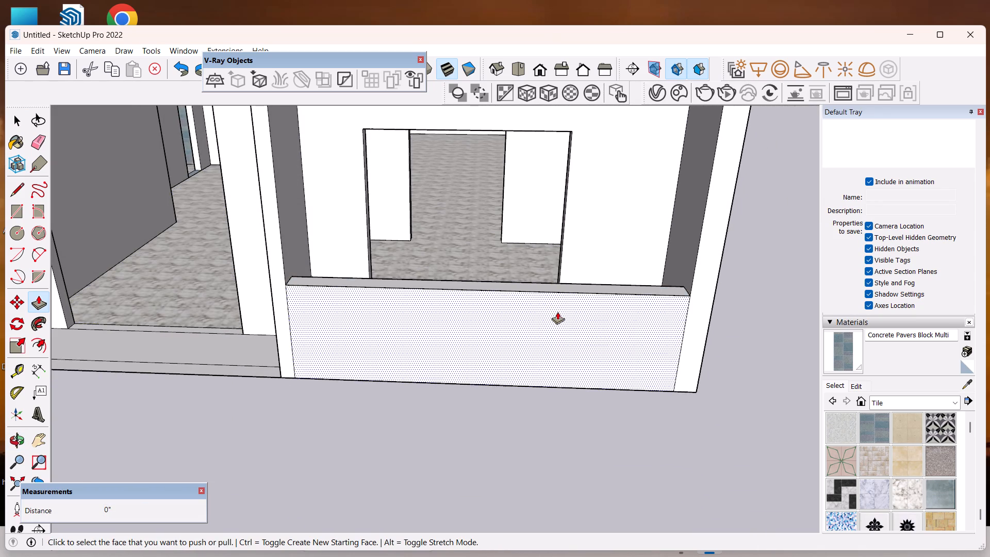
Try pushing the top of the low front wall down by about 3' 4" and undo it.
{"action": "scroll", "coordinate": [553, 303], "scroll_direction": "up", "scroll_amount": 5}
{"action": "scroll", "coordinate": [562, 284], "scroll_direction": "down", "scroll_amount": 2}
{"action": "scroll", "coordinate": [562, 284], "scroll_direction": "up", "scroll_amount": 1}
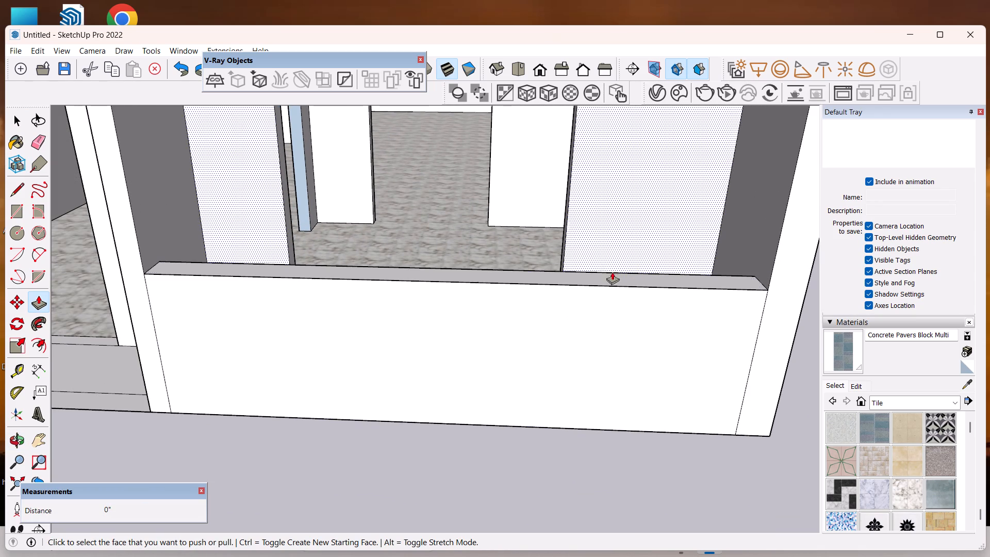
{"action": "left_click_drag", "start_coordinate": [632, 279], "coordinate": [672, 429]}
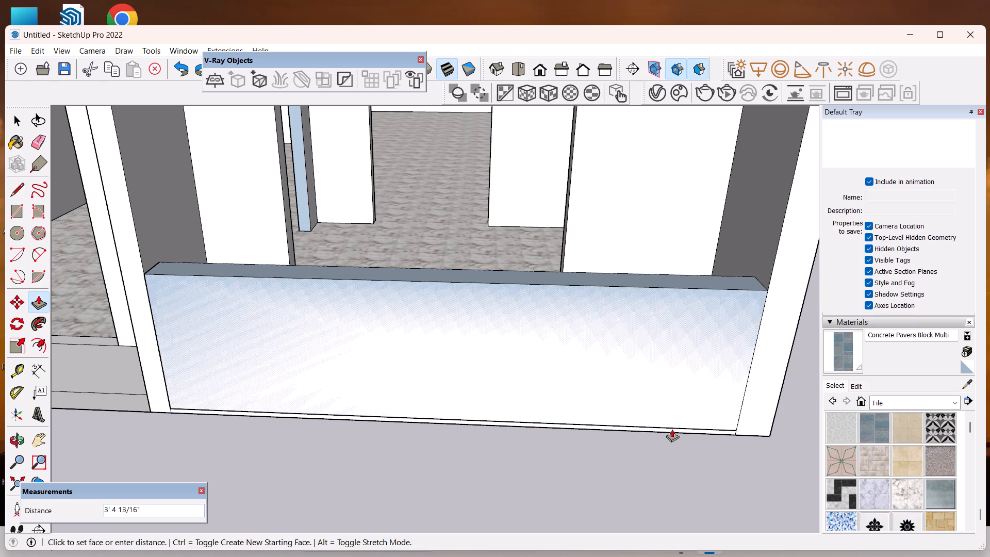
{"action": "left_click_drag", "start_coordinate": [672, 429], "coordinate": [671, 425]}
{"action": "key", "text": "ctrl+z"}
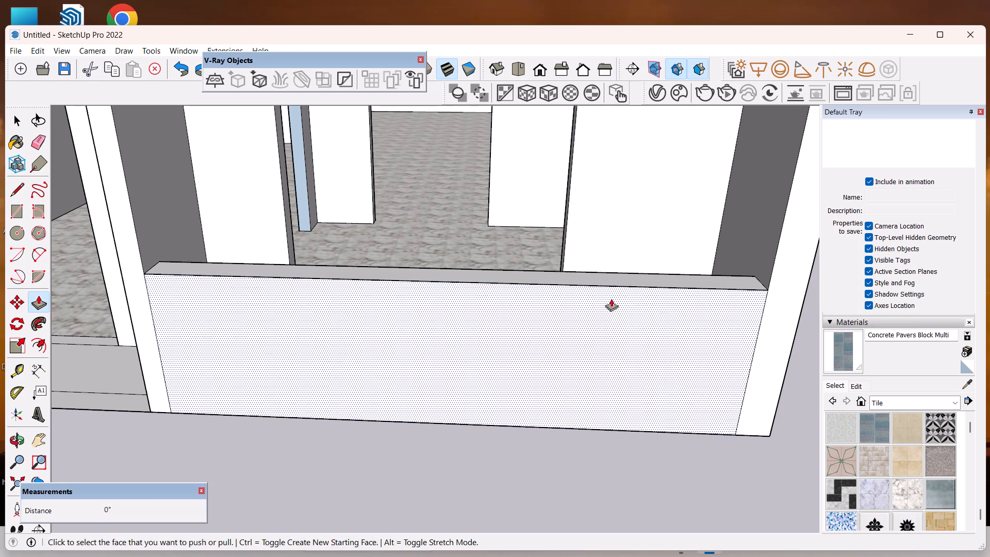
Push the top of the low front wall down about 1' 4" to mark a horizontal line across its front face.
{"action": "left_click_drag", "start_coordinate": [477, 274], "coordinate": [485, 302]}
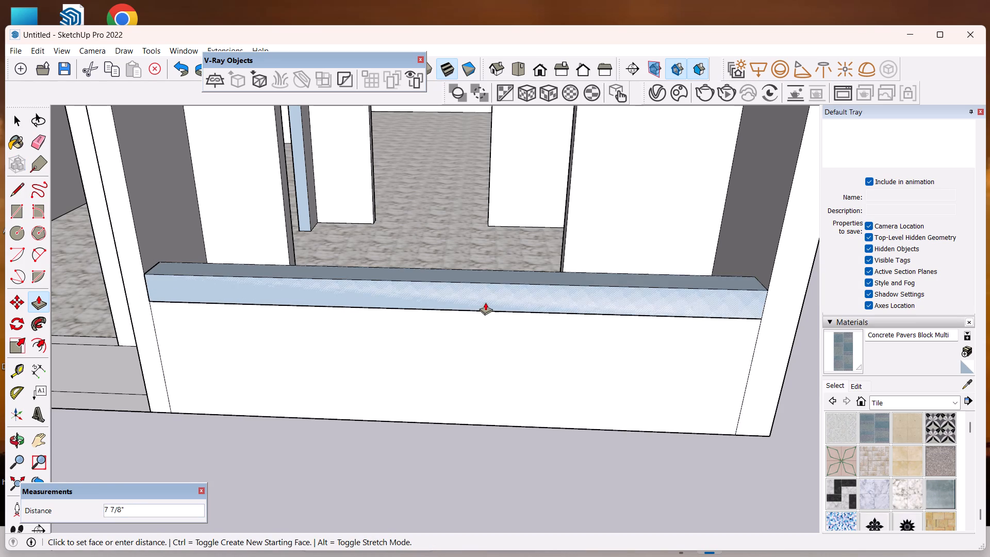
{"action": "left_click_drag", "start_coordinate": [485, 302], "coordinate": [491, 333]}
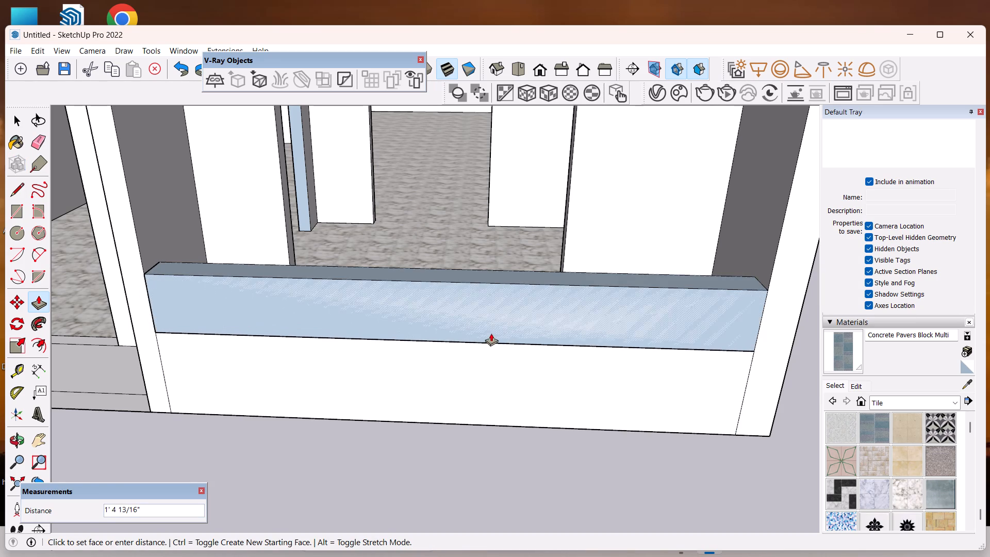
{"action": "left_click_drag", "start_coordinate": [491, 333], "coordinate": [493, 332]}
Push the top face of the low front wall down about 9 1/2", stopping above the line on its face, and clear the selection.
{"action": "left_click_drag", "start_coordinate": [474, 273], "coordinate": [483, 296]}
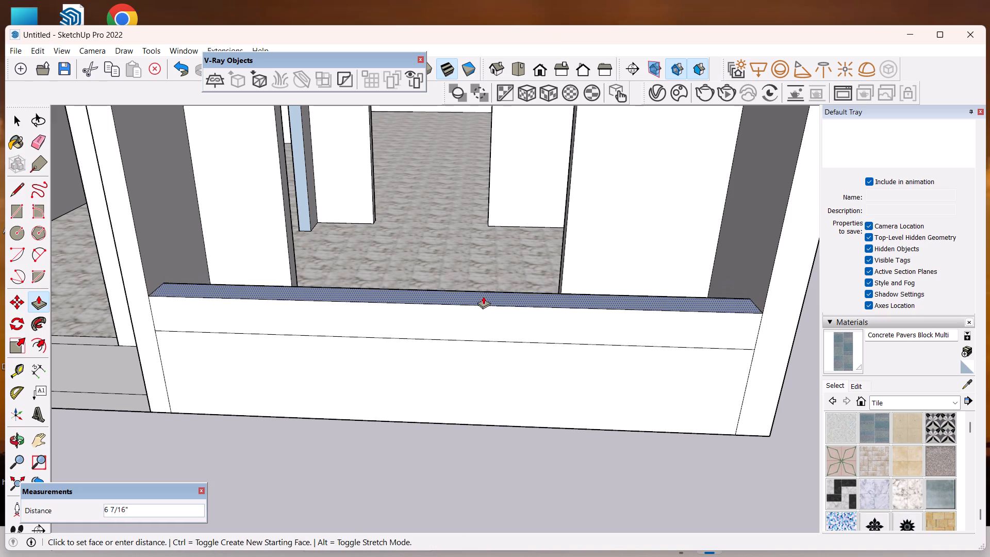
{"action": "left_click_drag", "start_coordinate": [483, 296], "coordinate": [488, 306]}
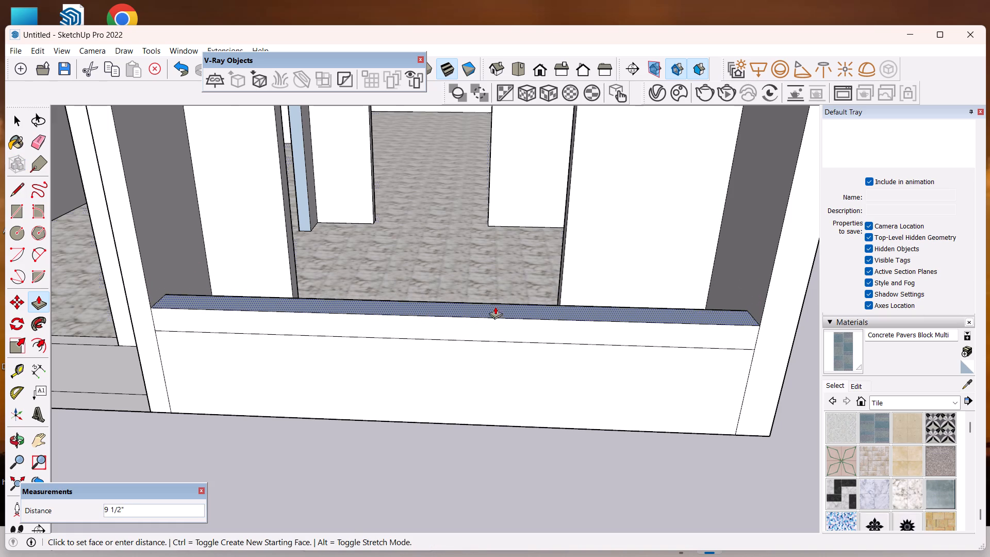
{"action": "key", "text": "space"}
{"action": "scroll", "coordinate": [490, 192], "scroll_direction": "down", "scroll_amount": 3}
{"action": "left_click", "coordinate": [640, 470]}
Examine the whole model from a low front view, from overhead and from the front corner.
{"action": "scroll", "coordinate": [493, 303], "scroll_direction": "down", "scroll_amount": 7}
{"action": "middle_click_drag", "start_coordinate": [496, 314], "coordinate": [499, 222]}
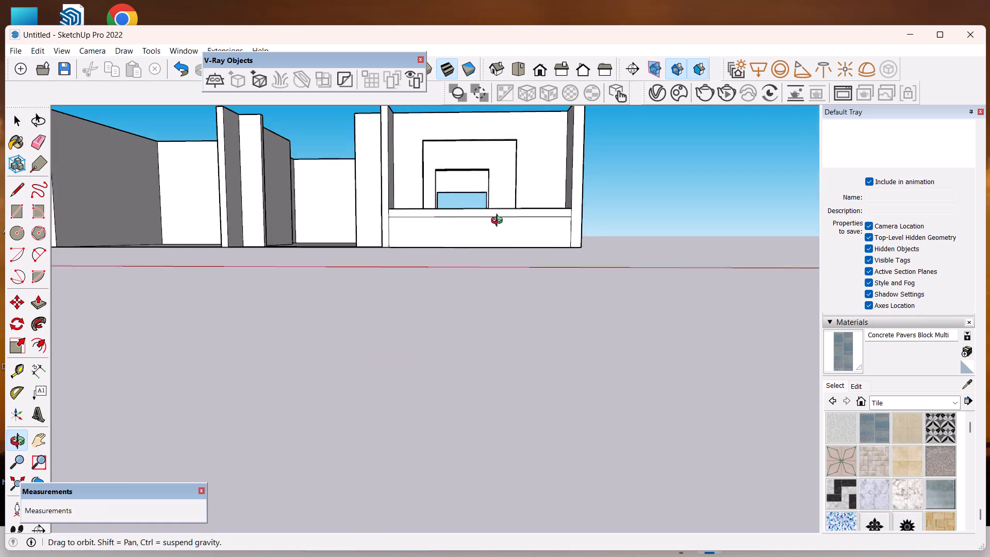
{"action": "middle_click_drag", "start_coordinate": [499, 222], "coordinate": [488, 277]}
{"action": "scroll", "coordinate": [494, 245], "scroll_direction": "up", "scroll_amount": 1}
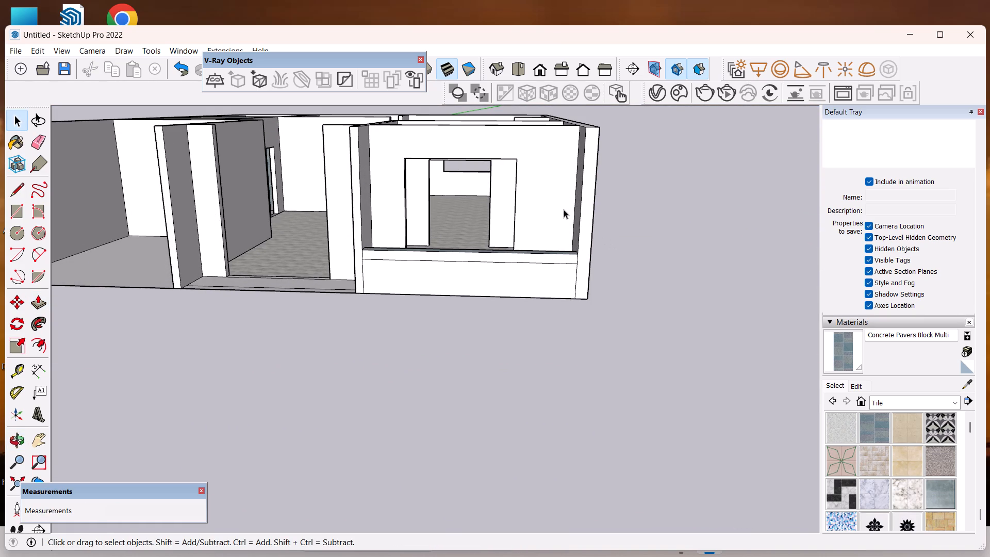
{"action": "scroll", "coordinate": [542, 203], "scroll_direction": "down", "scroll_amount": 5}
{"action": "scroll", "coordinate": [435, 224], "scroll_direction": "up", "scroll_amount": 2}
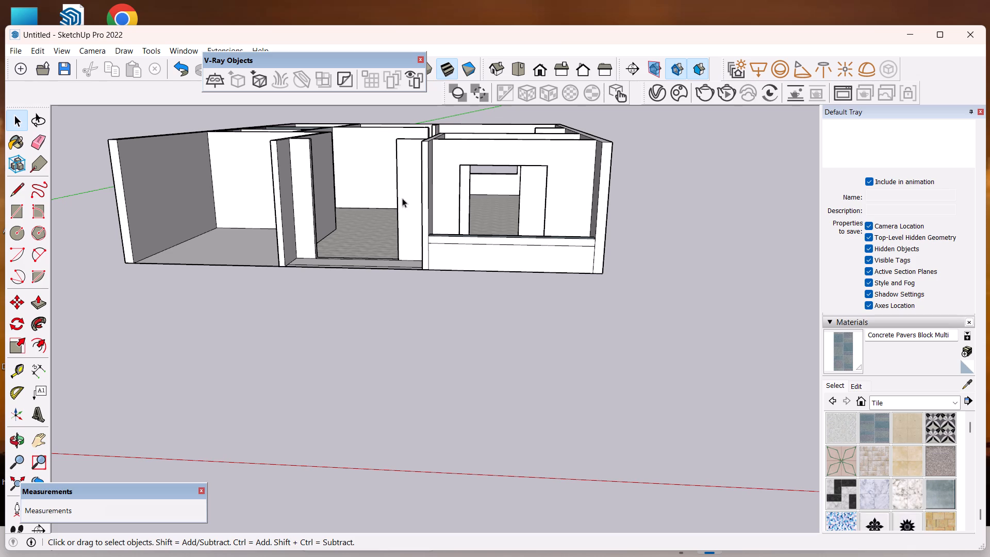
{"action": "scroll", "coordinate": [404, 192], "scroll_direction": "up", "scroll_amount": 4}
{"action": "scroll", "coordinate": [379, 196], "scroll_direction": "down", "scroll_amount": 5}
{"action": "scroll", "coordinate": [420, 291], "scroll_direction": "up", "scroll_amount": 1}
{"action": "scroll", "coordinate": [420, 291], "scroll_direction": "down", "scroll_amount": 1}
{"action": "middle_click_drag", "start_coordinate": [436, 256], "coordinate": [444, 423]}
{"action": "scroll", "coordinate": [391, 293], "scroll_direction": "down", "scroll_amount": 1}
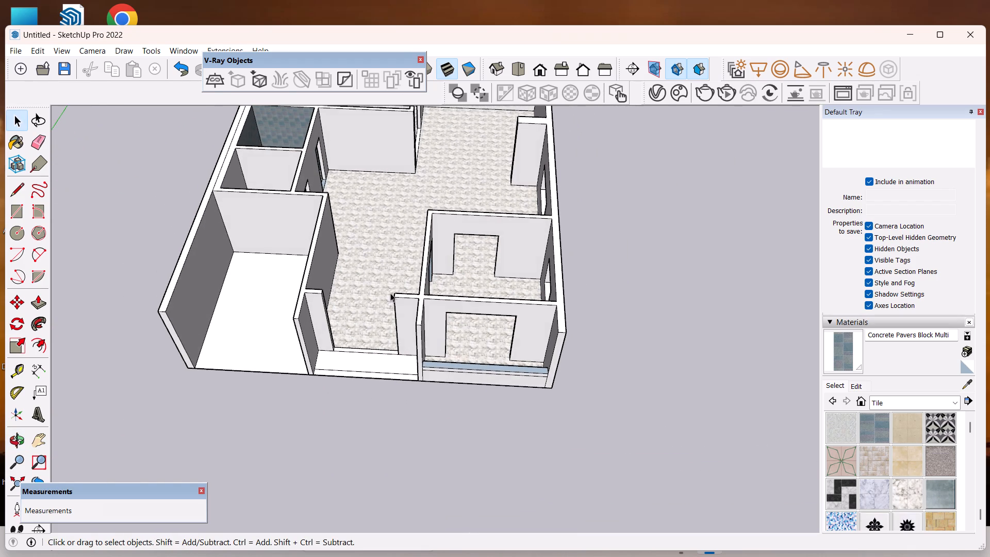
{"action": "scroll", "coordinate": [386, 206], "scroll_direction": "down", "scroll_amount": 2}
{"action": "middle_click_drag", "start_coordinate": [390, 211], "coordinate": [255, 203]}
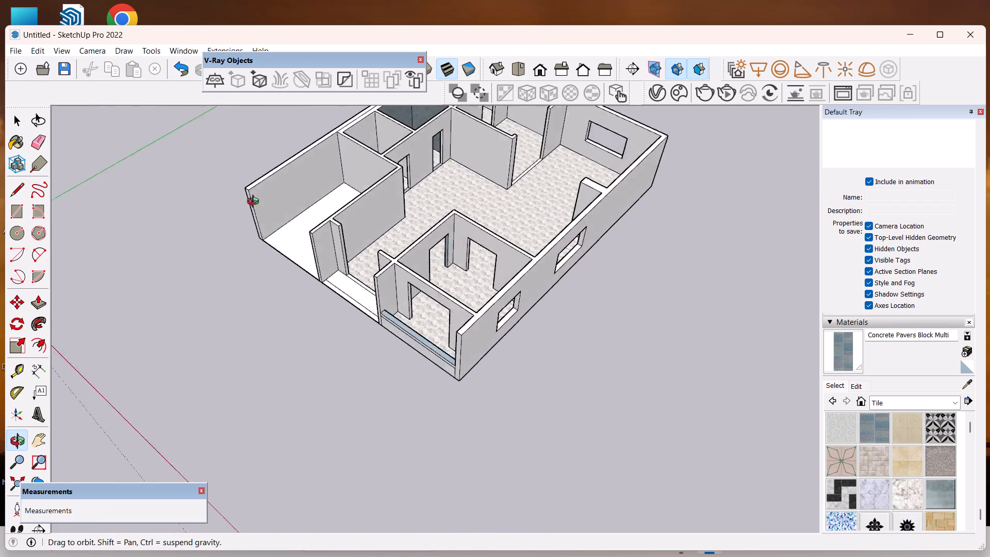
{"action": "middle_click_drag", "start_coordinate": [255, 203], "coordinate": [470, 87]}
Draw a 2' line down the end edge of the short wall at the front entrance, and a 6" line across its end face there.
{"action": "scroll", "coordinate": [478, 84], "scroll_direction": "up", "scroll_amount": 1}
{"action": "scroll", "coordinate": [403, 308], "scroll_direction": "up", "scroll_amount": 6}
{"action": "middle_click_drag", "start_coordinate": [367, 310], "coordinate": [205, 338]}
{"action": "scroll", "coordinate": [209, 347], "scroll_direction": "up", "scroll_amount": 1}
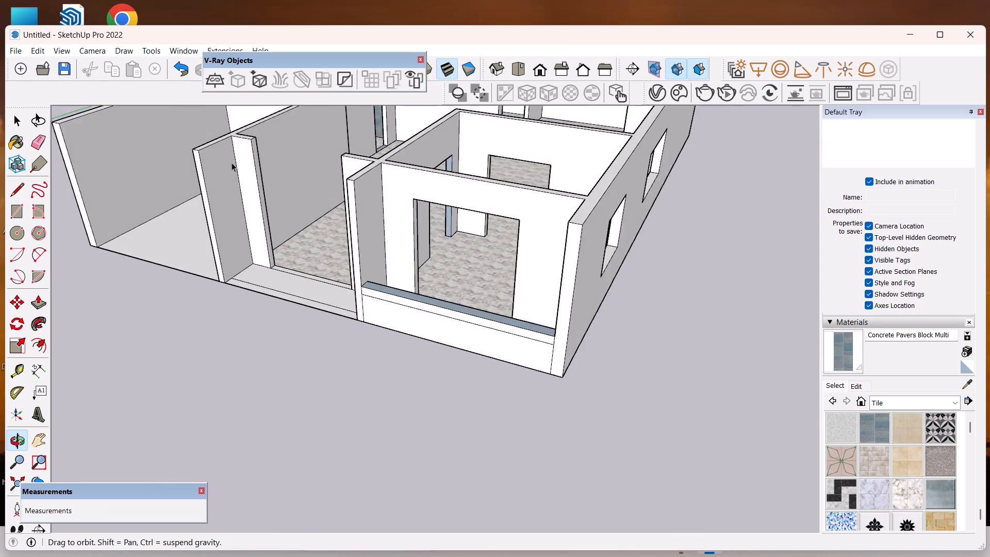
{"action": "scroll", "coordinate": [233, 160], "scroll_direction": "up", "scroll_amount": 4}
{"action": "left_click", "coordinate": [25, 183]}
{"action": "scroll", "coordinate": [266, 116], "scroll_direction": "up", "scroll_amount": 6}
{"action": "left_click", "coordinate": [260, 130]}
{"action": "type", "text": "2'"}
{"action": "key", "text": "Return"}
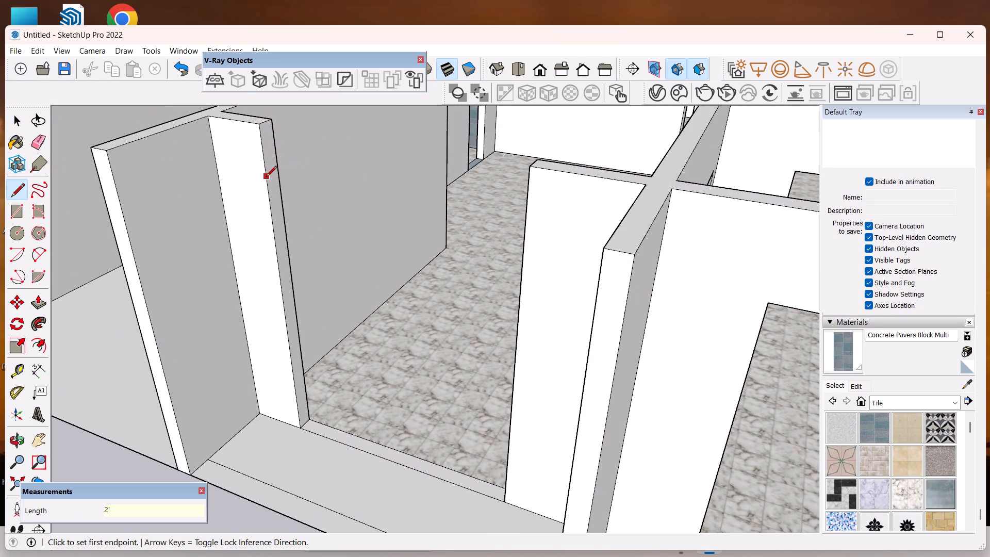
{"action": "left_click", "coordinate": [270, 202]}
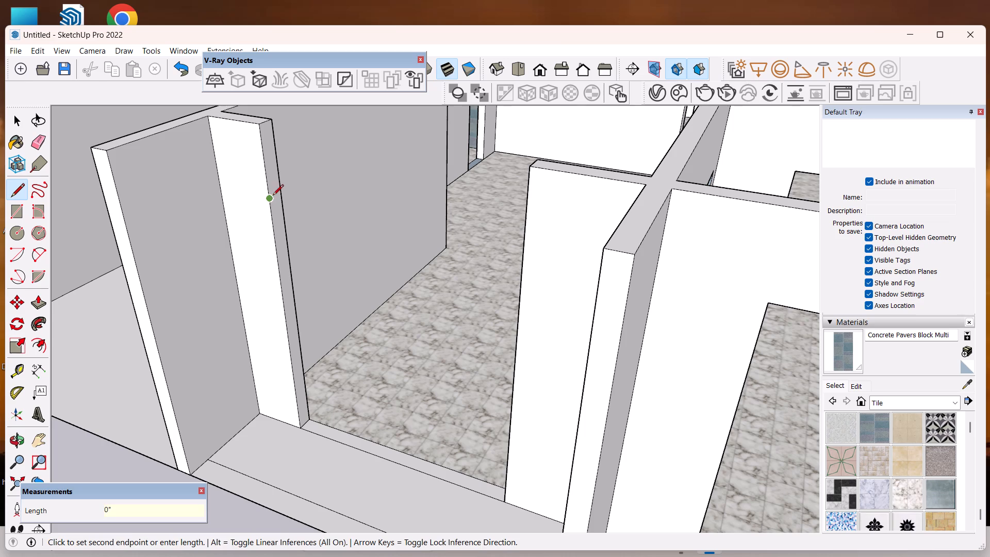
{"action": "left_click", "coordinate": [278, 190]}
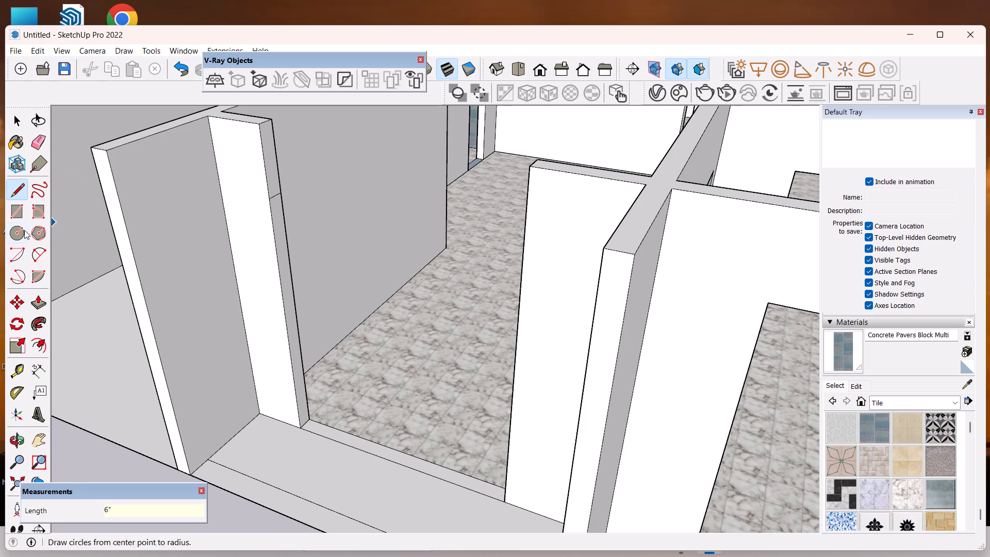
Extend the upper 2' of the short wall's end about 7' 2 9/16" across the front entrance to the opposite wall, forming a lintel.
{"action": "left_click", "coordinate": [38, 297]}
{"action": "left_click_drag", "start_coordinate": [274, 164], "coordinate": [328, 216]}
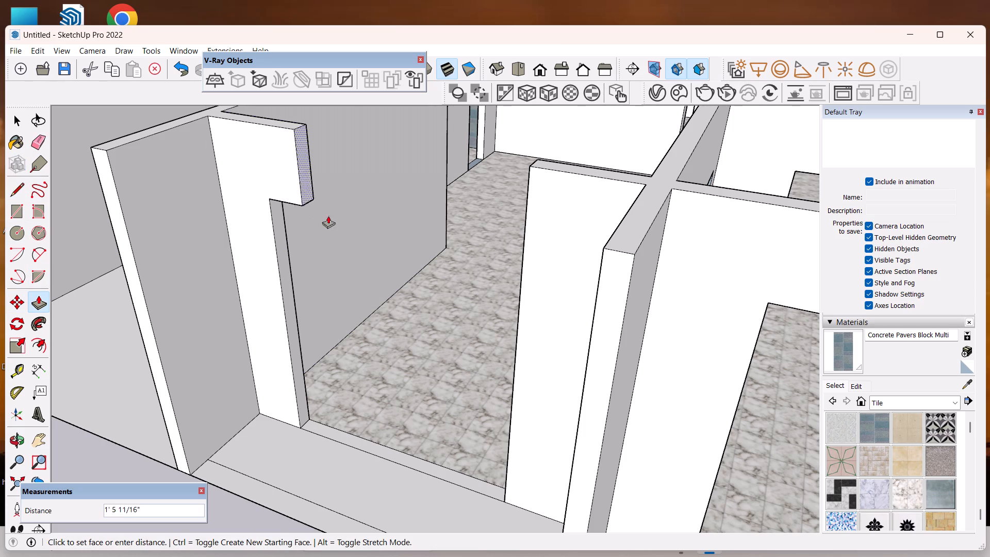
{"action": "left_click_drag", "start_coordinate": [328, 216], "coordinate": [517, 274]}
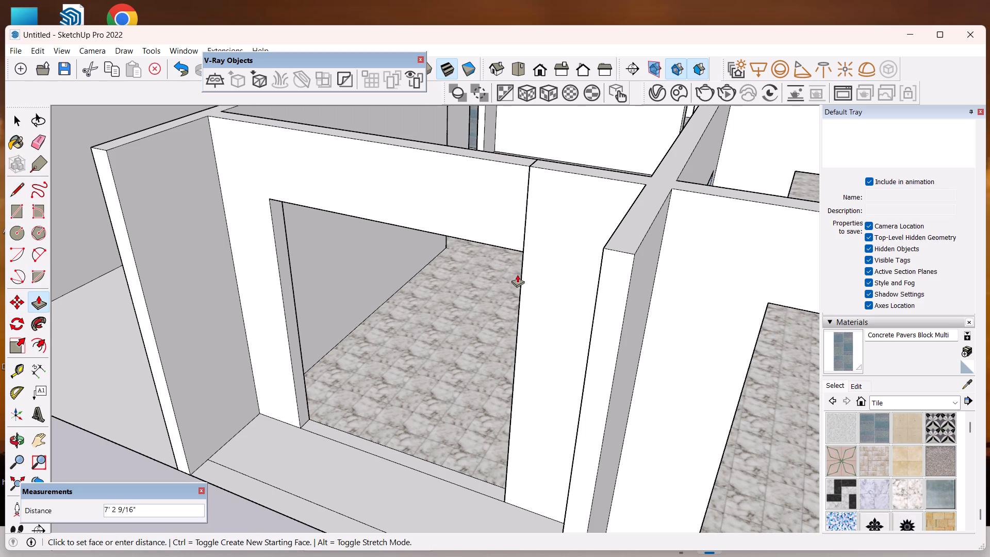
{"action": "left_click_drag", "start_coordinate": [517, 274], "coordinate": [520, 275]}
Erase the vertical seam lines where the new entrance lintel meets the wall, on both its front and back faces.
{"action": "scroll", "coordinate": [537, 249], "scroll_direction": "down", "scroll_amount": 4}
{"action": "middle_click_drag", "start_coordinate": [546, 258], "coordinate": [607, 229]}
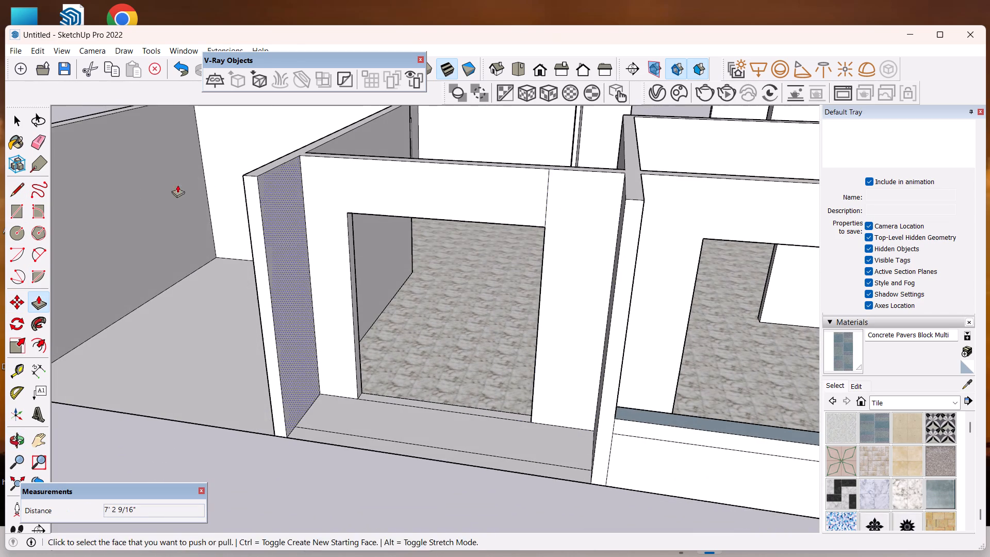
{"action": "left_click", "coordinate": [47, 143]}
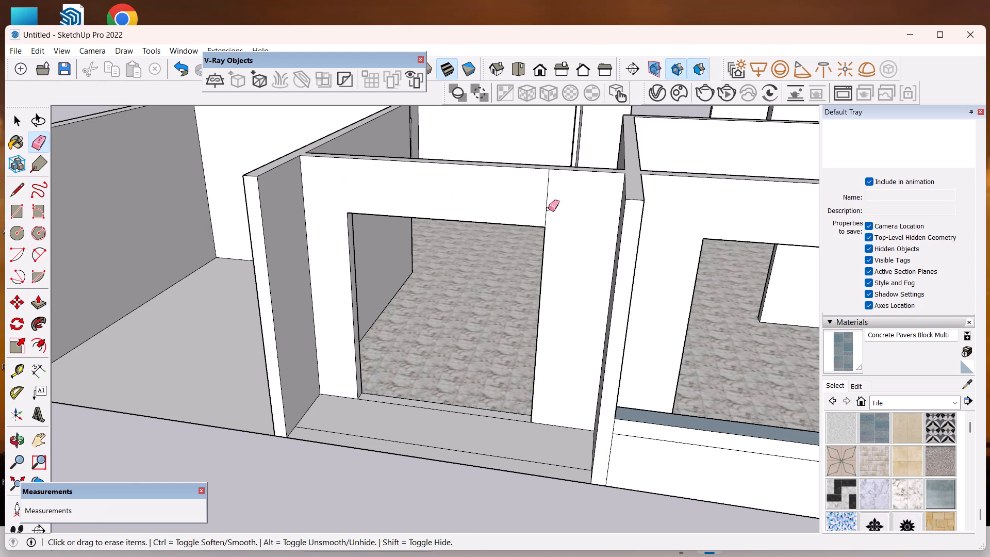
{"action": "left_click_drag", "start_coordinate": [557, 206], "coordinate": [536, 207]}
{"action": "scroll", "coordinate": [548, 195], "scroll_direction": "down", "scroll_amount": 3}
{"action": "middle_click_drag", "start_coordinate": [548, 198], "coordinate": [959, 554]}
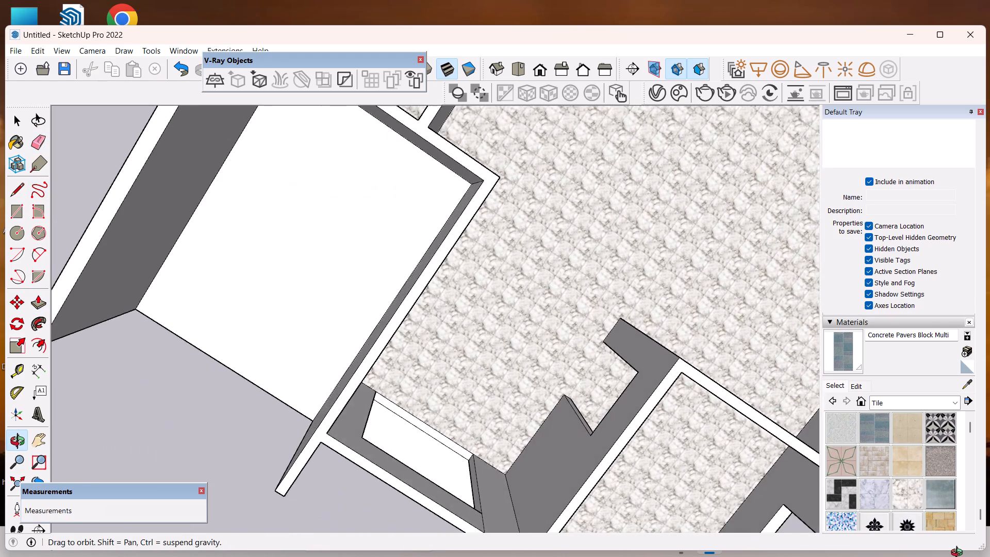
{"action": "middle_click_drag", "start_coordinate": [959, 554], "coordinate": [951, 548]}
{"action": "scroll", "coordinate": [579, 480], "scroll_direction": "up", "scroll_amount": 1}
{"action": "scroll", "coordinate": [569, 254], "scroll_direction": "down", "scroll_amount": 5}
{"action": "middle_click_drag", "start_coordinate": [547, 413], "coordinate": [379, 412]}
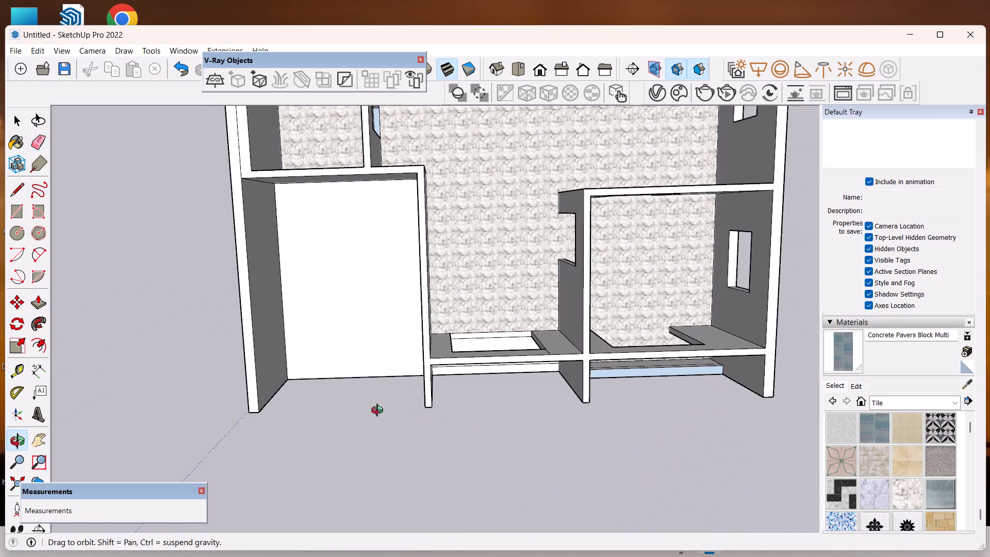
{"action": "middle_click_drag", "start_coordinate": [379, 412], "coordinate": [380, 411]}
{"action": "scroll", "coordinate": [555, 355], "scroll_direction": "up", "scroll_amount": 20}
{"action": "scroll", "coordinate": [555, 355], "scroll_direction": "up", "scroll_amount": 1}
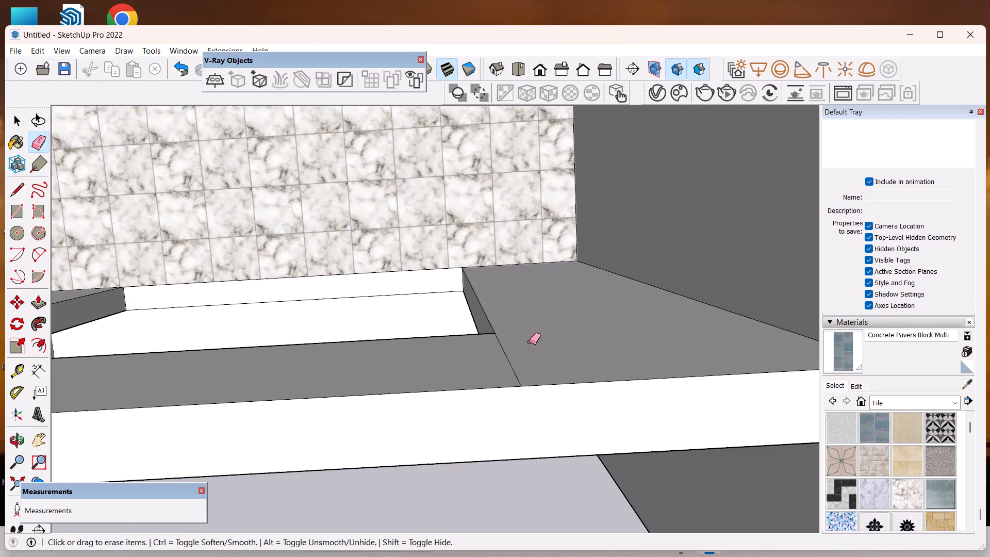
{"action": "left_click_drag", "start_coordinate": [511, 356], "coordinate": [508, 372]}
{"action": "scroll", "coordinate": [574, 320], "scroll_direction": "down", "scroll_amount": 11}
{"action": "key", "text": "space"}
Examine the whole model with the new entrance lintel from a low front view and from overhead.
{"action": "scroll", "coordinate": [591, 224], "scroll_direction": "down", "scroll_amount": 11}
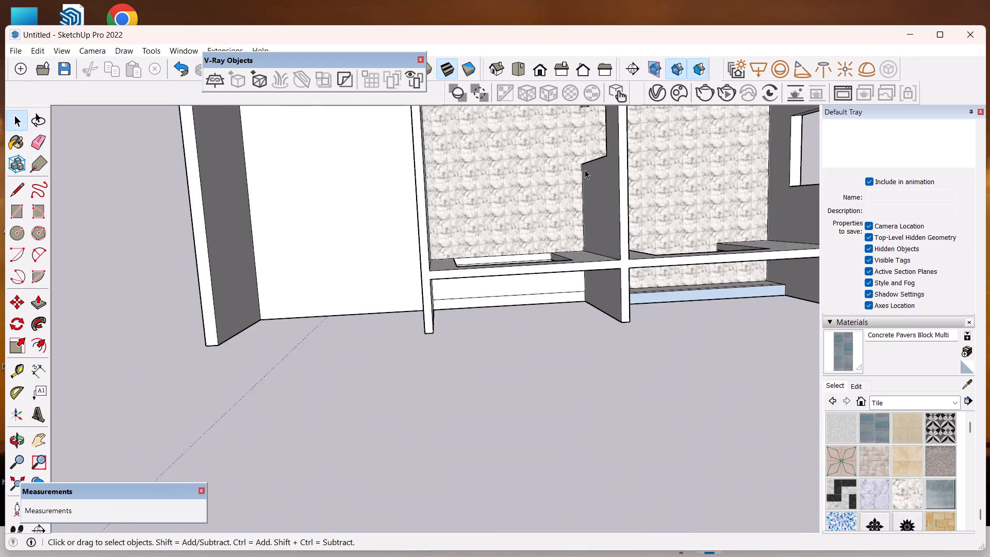
{"action": "scroll", "coordinate": [585, 170], "scroll_direction": "down", "scroll_amount": 3}
{"action": "scroll", "coordinate": [575, 223], "scroll_direction": "down", "scroll_amount": 1}
{"action": "middle_click", "coordinate": [604, 276]}
{"action": "scroll", "coordinate": [596, 252], "scroll_direction": "down", "scroll_amount": 13}
{"action": "middle_click_drag", "start_coordinate": [605, 258], "coordinate": [553, 0]}
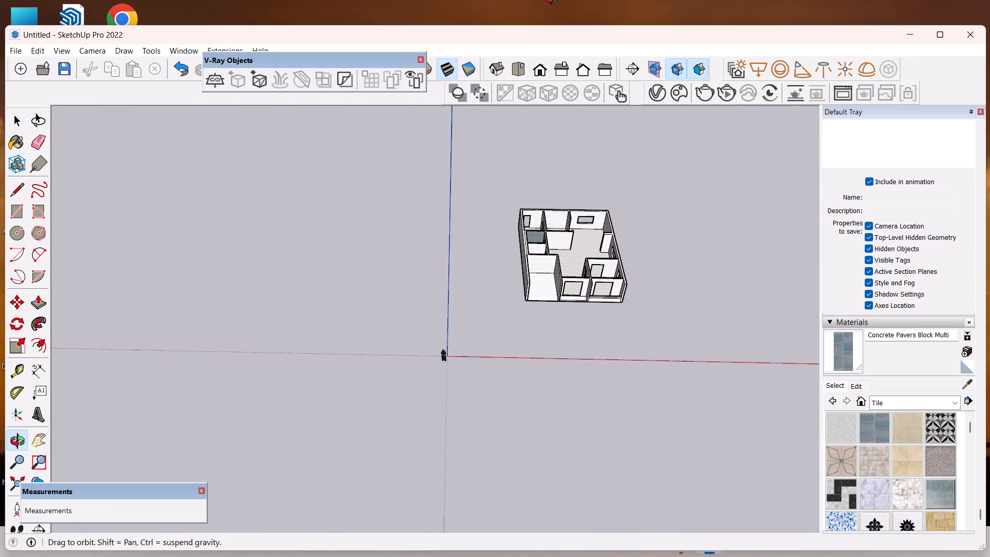
{"action": "middle_click_drag", "start_coordinate": [553, 0], "coordinate": [546, 0]}
{"action": "scroll", "coordinate": [707, 412], "scroll_direction": "up", "scroll_amount": 5}
{"action": "scroll", "coordinate": [520, 192], "scroll_direction": "up", "scroll_amount": 7}
{"action": "middle_click_drag", "start_coordinate": [617, 235], "coordinate": [616, 148]}
{"action": "scroll", "coordinate": [615, 165], "scroll_direction": "up", "scroll_amount": 1}
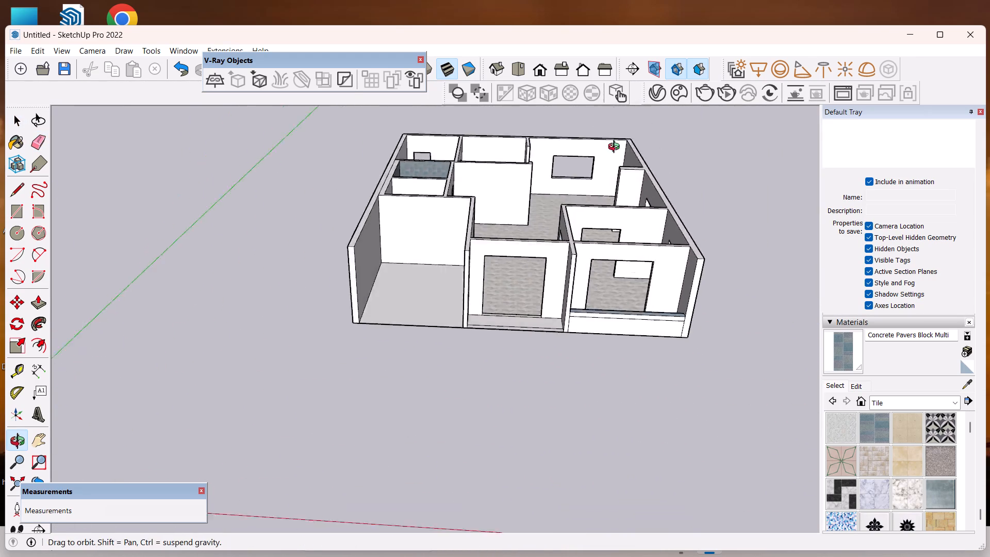
{"action": "middle_click_drag", "start_coordinate": [616, 148], "coordinate": [616, 65]}
{"action": "scroll", "coordinate": [731, 226], "scroll_direction": "up", "scroll_amount": 3}
{"action": "scroll", "coordinate": [732, 226], "scroll_direction": "down", "scroll_amount": 2}
{"action": "scroll", "coordinate": [588, 260], "scroll_direction": "down", "scroll_amount": 1}
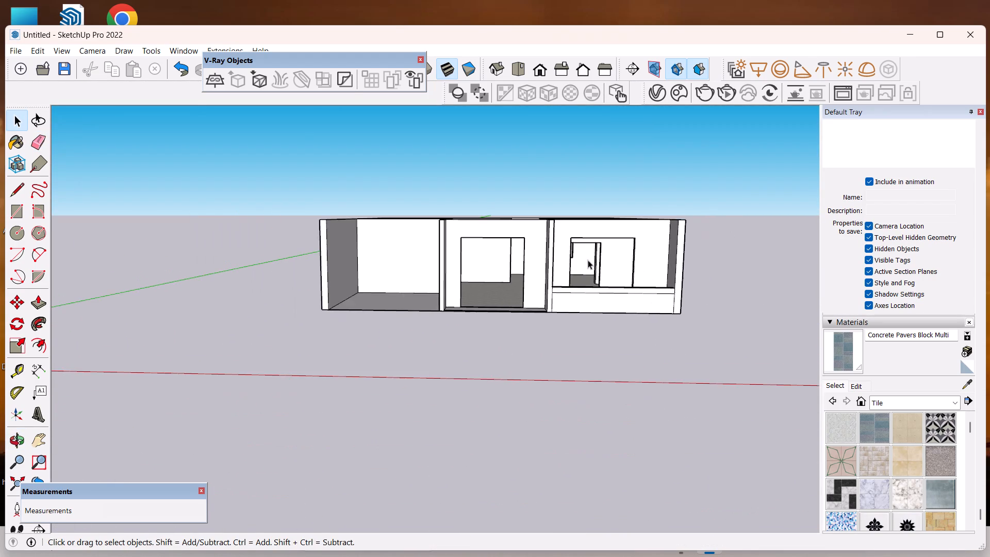
{"action": "scroll", "coordinate": [585, 271], "scroll_direction": "down", "scroll_amount": 6}
{"action": "middle_click_drag", "start_coordinate": [583, 270], "coordinate": [466, 543]}
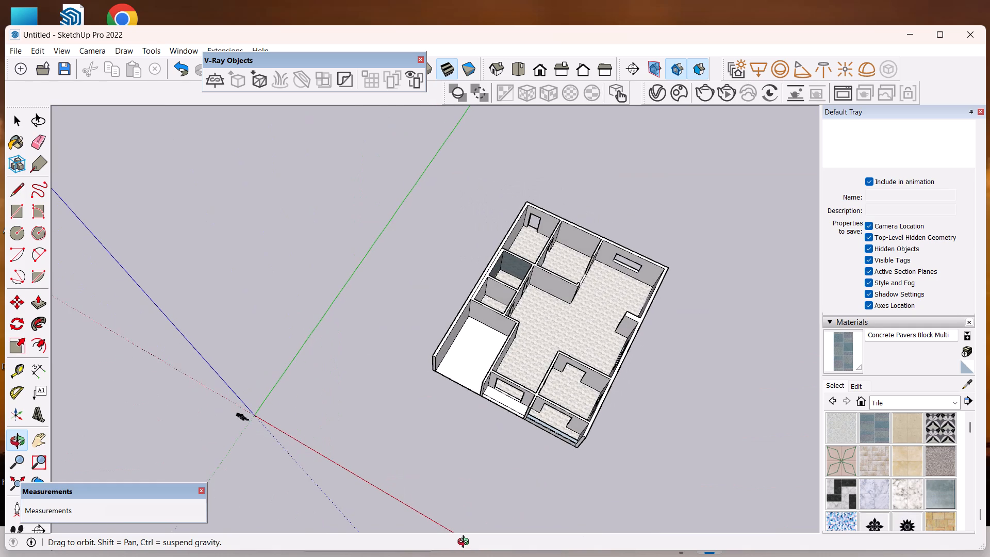
{"action": "middle_click_drag", "start_coordinate": [466, 543], "coordinate": [601, 459]}
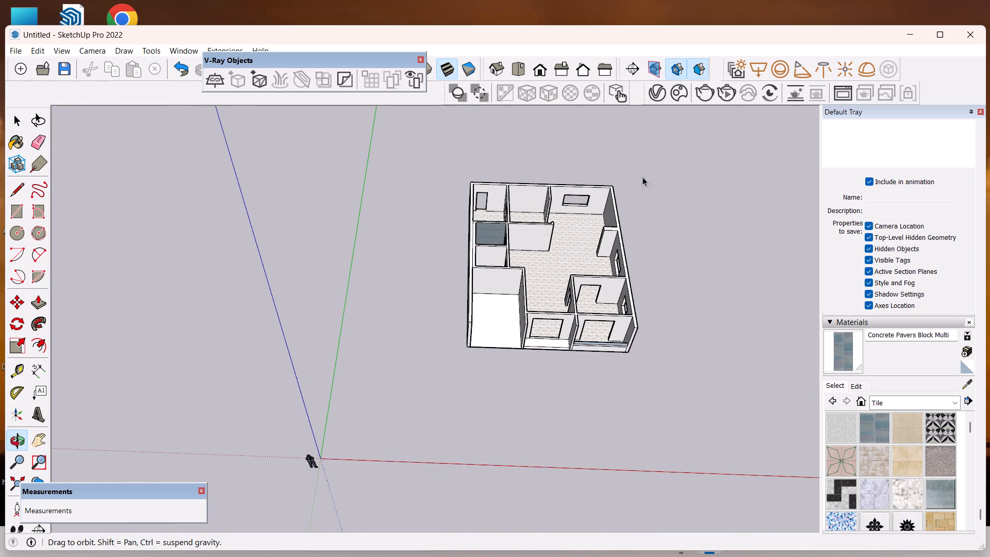
{"action": "scroll", "coordinate": [626, 218], "scroll_direction": "down", "scroll_amount": 4}
{"action": "middle_click_drag", "start_coordinate": [631, 245], "coordinate": [652, 479]}
{"action": "scroll", "coordinate": [711, 295], "scroll_direction": "up", "scroll_amount": 3}
{"action": "scroll", "coordinate": [659, 181], "scroll_direction": "up", "scroll_amount": 2}
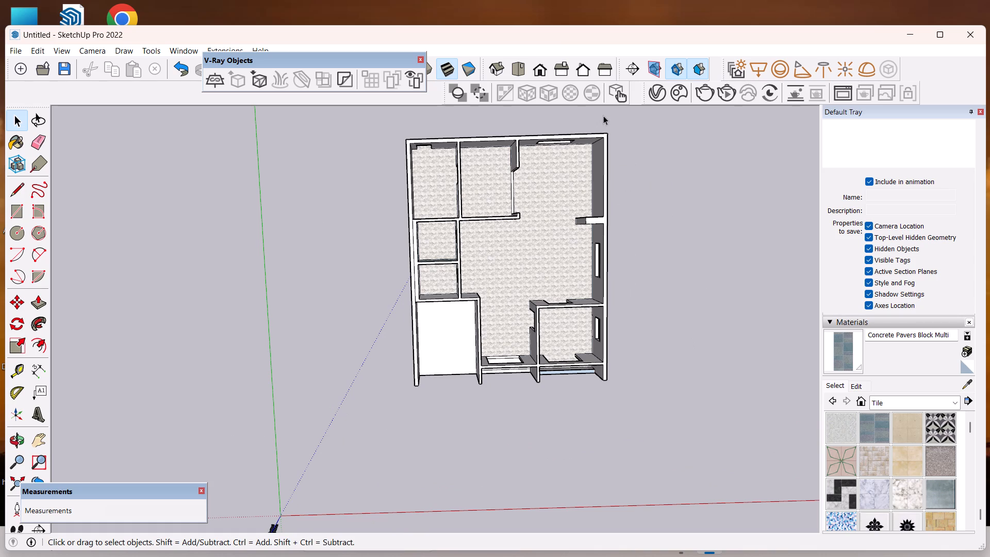
Examine the whole house model from overhead, from a low front view and from a raised front view.
{"action": "scroll", "coordinate": [541, 238], "scroll_direction": "down", "scroll_amount": 5}
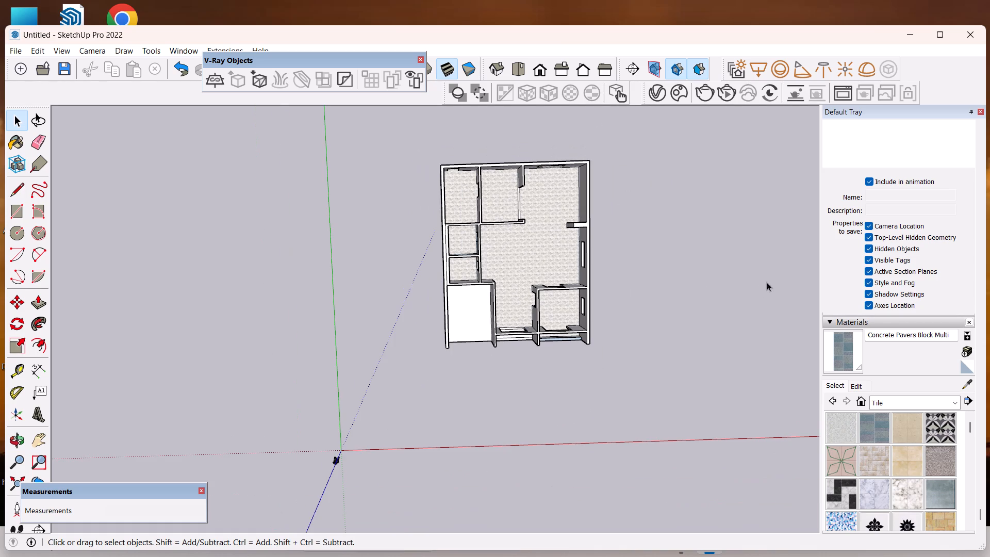
{"action": "scroll", "coordinate": [653, 305], "scroll_direction": "up", "scroll_amount": 8}
{"action": "scroll", "coordinate": [538, 221], "scroll_direction": "down", "scroll_amount": 2}
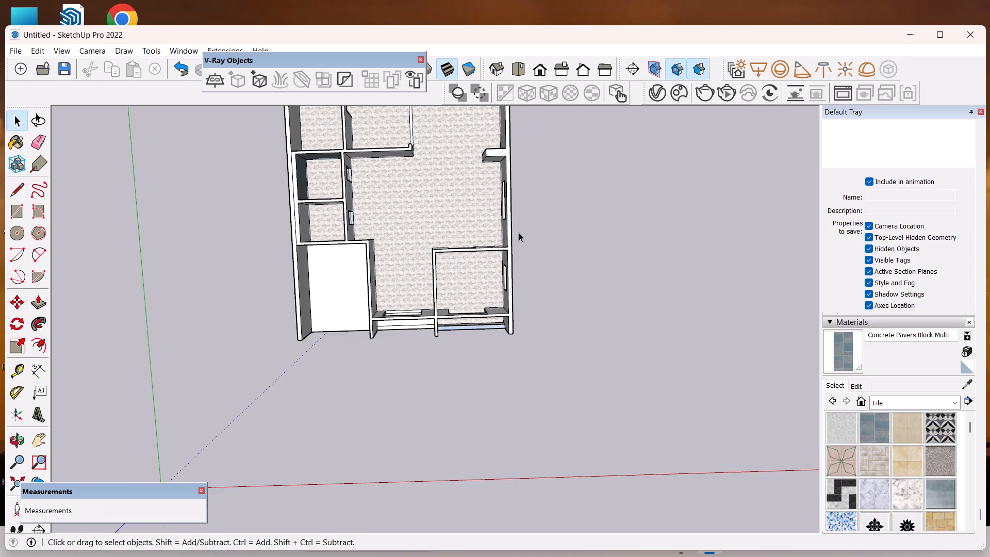
{"action": "scroll", "coordinate": [517, 227], "scroll_direction": "down", "scroll_amount": 10}
{"action": "middle_click_drag", "start_coordinate": [519, 211], "coordinate": [471, 53]}
{"action": "scroll", "coordinate": [471, 53], "scroll_direction": "up", "scroll_amount": 1}
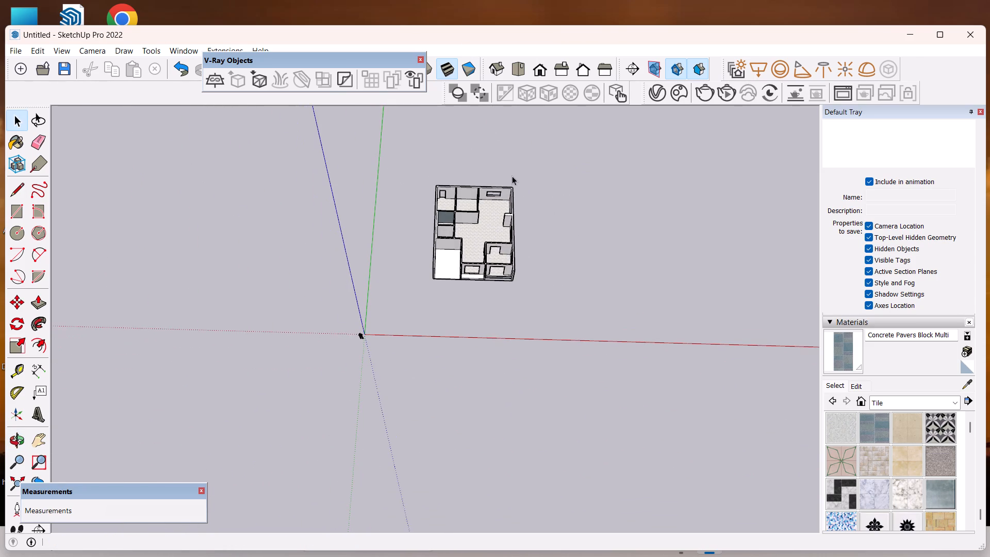
{"action": "scroll", "coordinate": [507, 176], "scroll_direction": "up", "scroll_amount": 3}
{"action": "scroll", "coordinate": [505, 176], "scroll_direction": "down", "scroll_amount": 1}
{"action": "scroll", "coordinate": [505, 181], "scroll_direction": "up", "scroll_amount": 1}
{"action": "middle_click_drag", "start_coordinate": [540, 271], "coordinate": [443, 65]}
{"action": "scroll", "coordinate": [553, 318], "scroll_direction": "up", "scroll_amount": 4}
{"action": "middle_click_drag", "start_coordinate": [484, 300], "coordinate": [487, 300]}
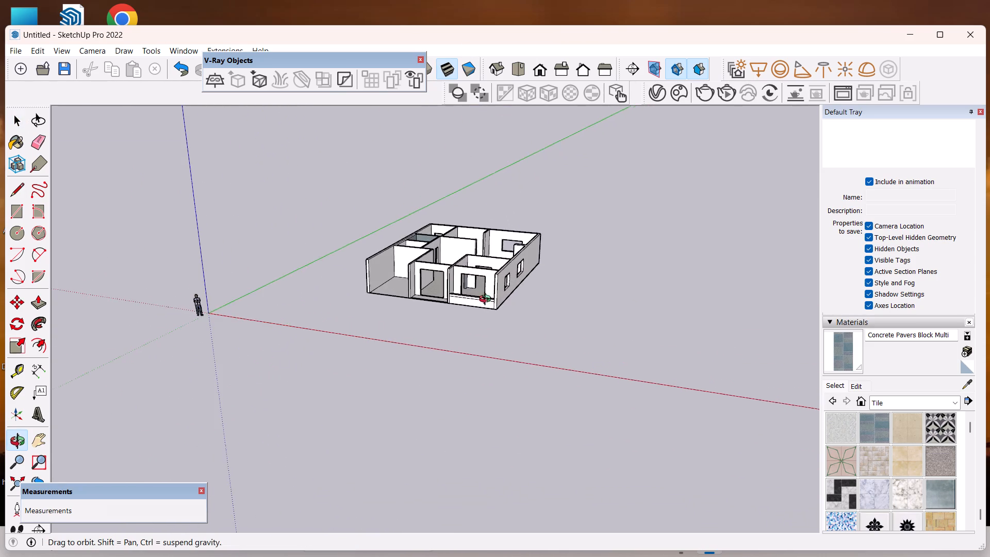
{"action": "middle_click_drag", "start_coordinate": [487, 300], "coordinate": [508, 253]}
{"action": "scroll", "coordinate": [507, 252], "scroll_direction": "up", "scroll_amount": 1}
{"action": "left_click", "coordinate": [893, 403]}
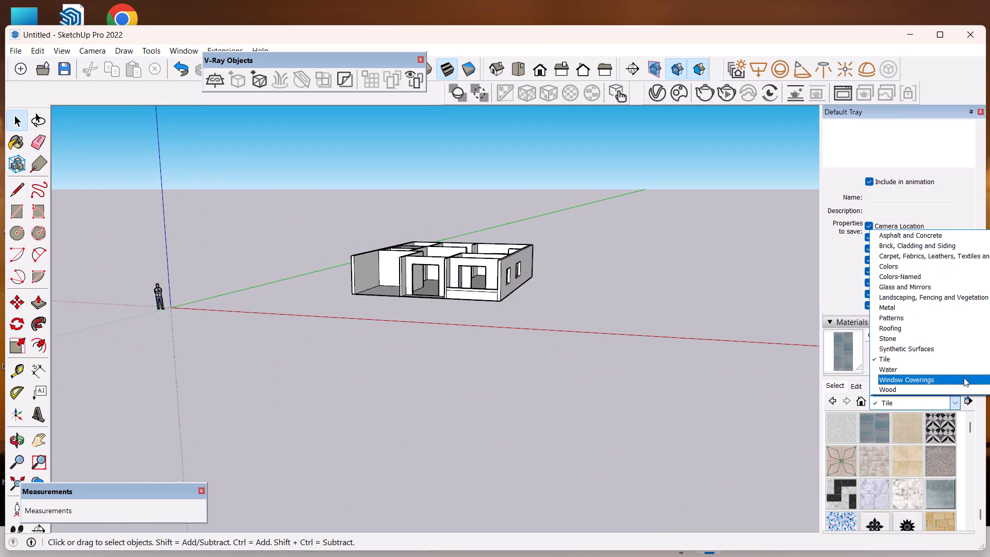
{"action": "left_click", "coordinate": [687, 325]}
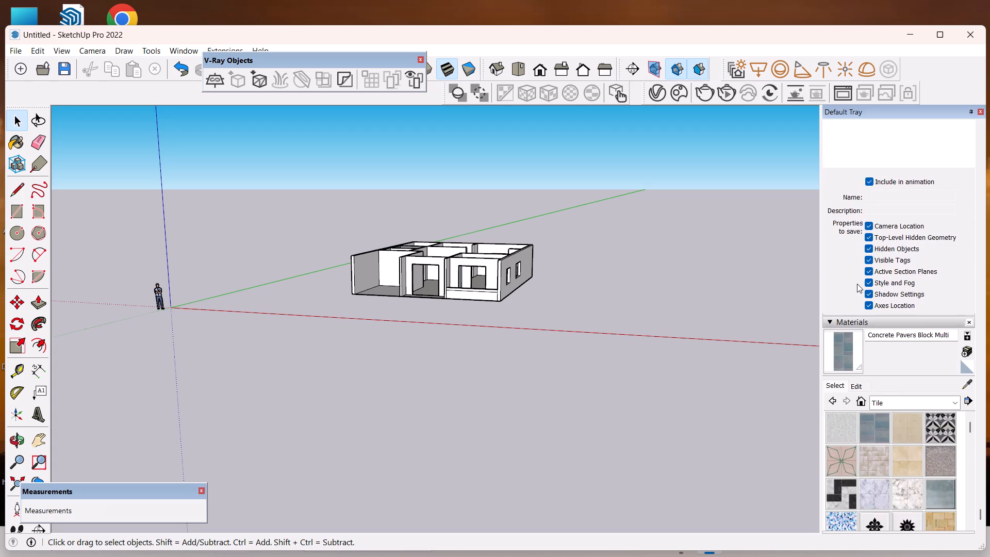
{"action": "scroll", "coordinate": [857, 284], "scroll_direction": "up", "scroll_amount": 1}
{"action": "scroll", "coordinate": [822, 332], "scroll_direction": "down", "scroll_amount": 1}
{"action": "scroll", "coordinate": [345, 264], "scroll_direction": "up", "scroll_amount": 1}
{"action": "scroll", "coordinate": [345, 264], "scroll_direction": "down", "scroll_amount": 1}
{"action": "scroll", "coordinate": [345, 264], "scroll_direction": "up", "scroll_amount": 2}
{"action": "middle_click_drag", "start_coordinate": [494, 296], "coordinate": [587, 419]}
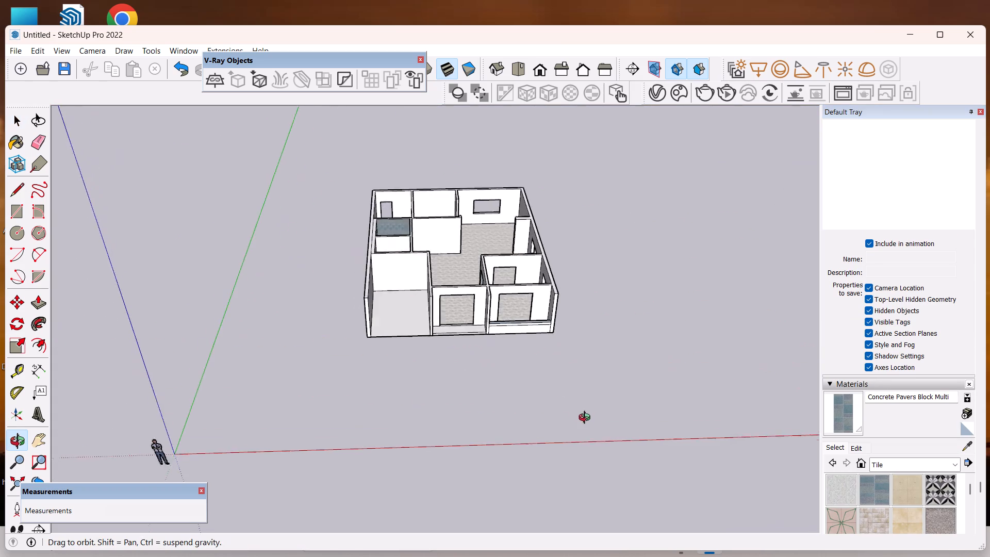
{"action": "middle_click_drag", "start_coordinate": [587, 419], "coordinate": [586, 412]}
{"action": "scroll", "coordinate": [587, 301], "scroll_direction": "up", "scroll_amount": 2}
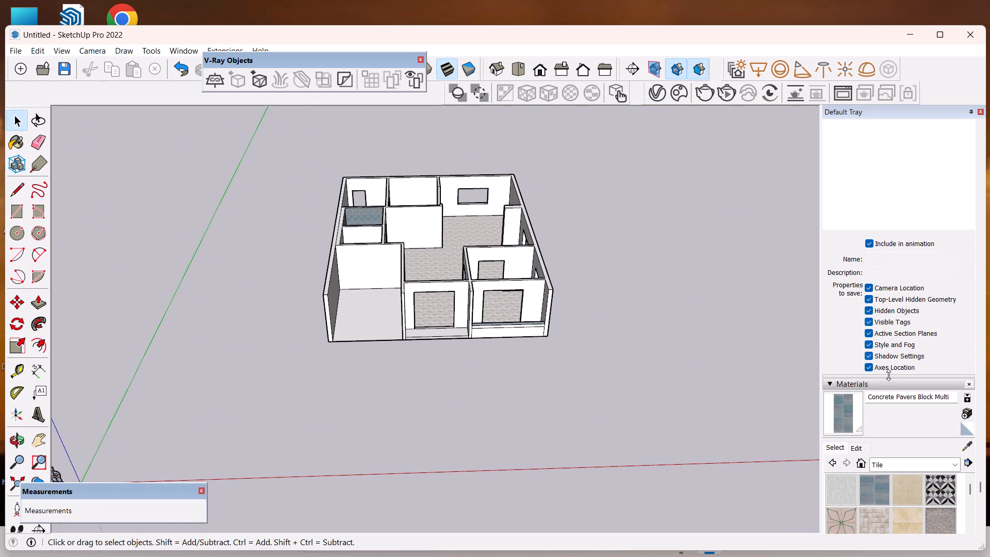
Search the 3D Warehouse component library for "car".
{"action": "scroll", "coordinate": [888, 397], "scroll_direction": "down", "scroll_amount": 7}
{"action": "scroll", "coordinate": [924, 312], "scroll_direction": "up", "scroll_amount": 5}
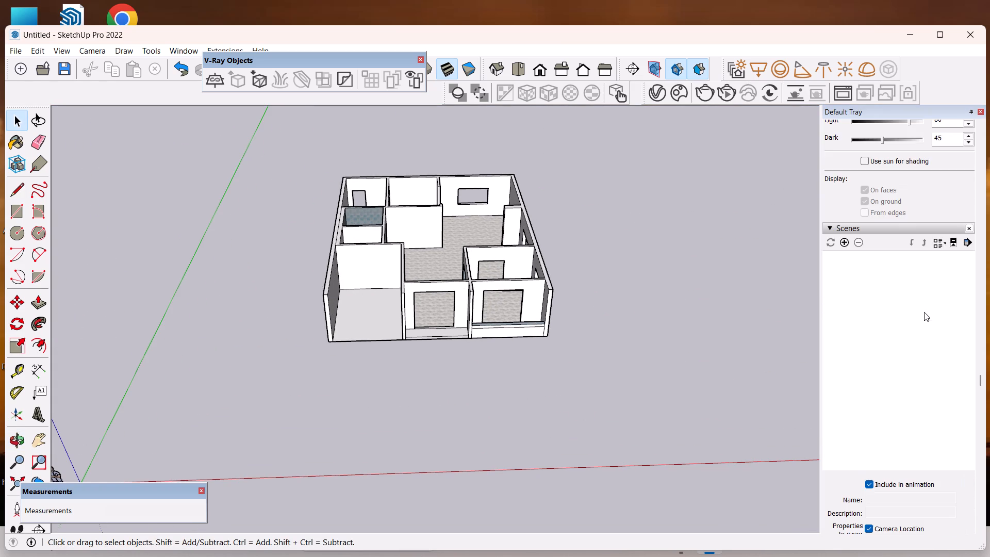
{"action": "scroll", "coordinate": [924, 312], "scroll_direction": "up", "scroll_amount": 4}
{"action": "scroll", "coordinate": [924, 312], "scroll_direction": "down", "scroll_amount": 1}
{"action": "scroll", "coordinate": [924, 312], "scroll_direction": "up", "scroll_amount": 12}
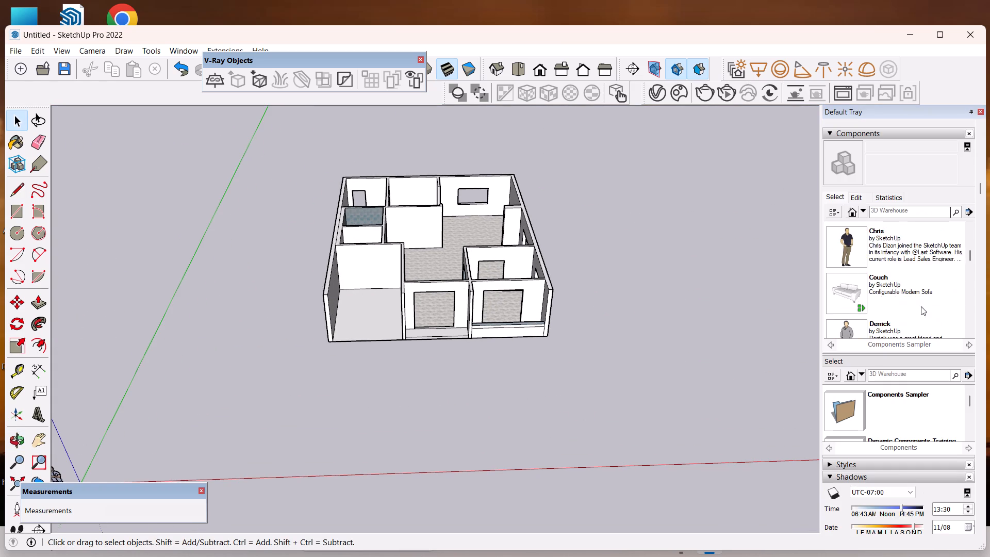
{"action": "scroll", "coordinate": [917, 303], "scroll_direction": "up", "scroll_amount": 7}
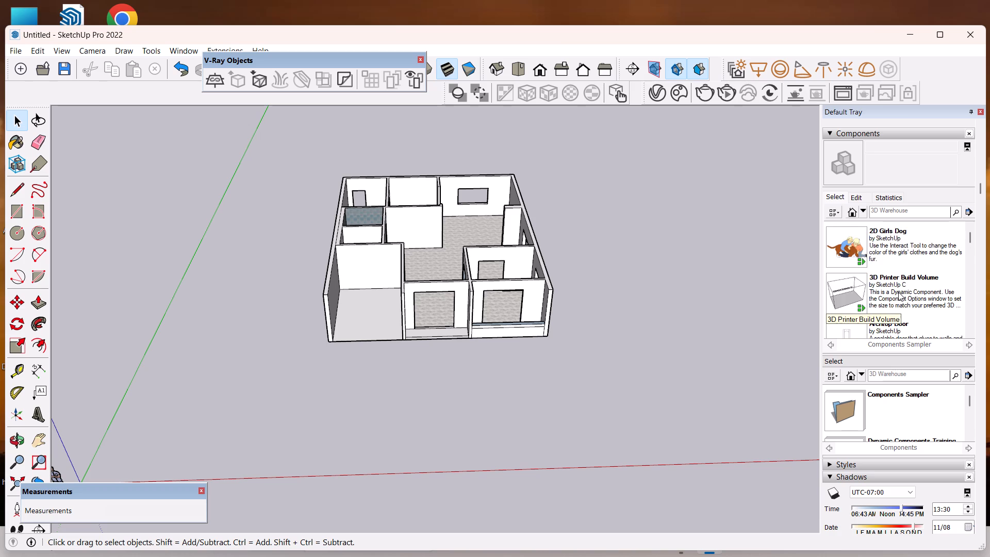
{"action": "left_click", "coordinate": [900, 215]}
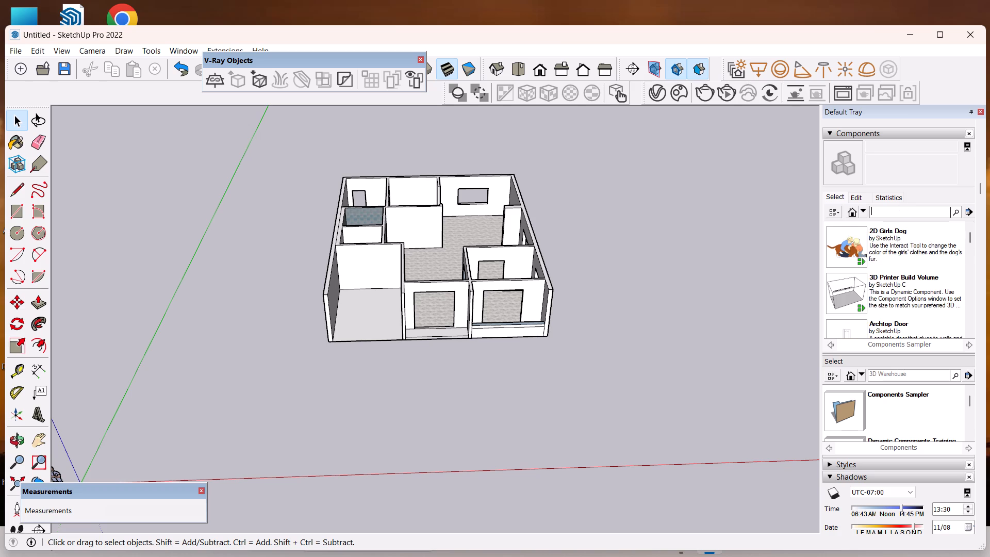
{"action": "type", "text": "car"}
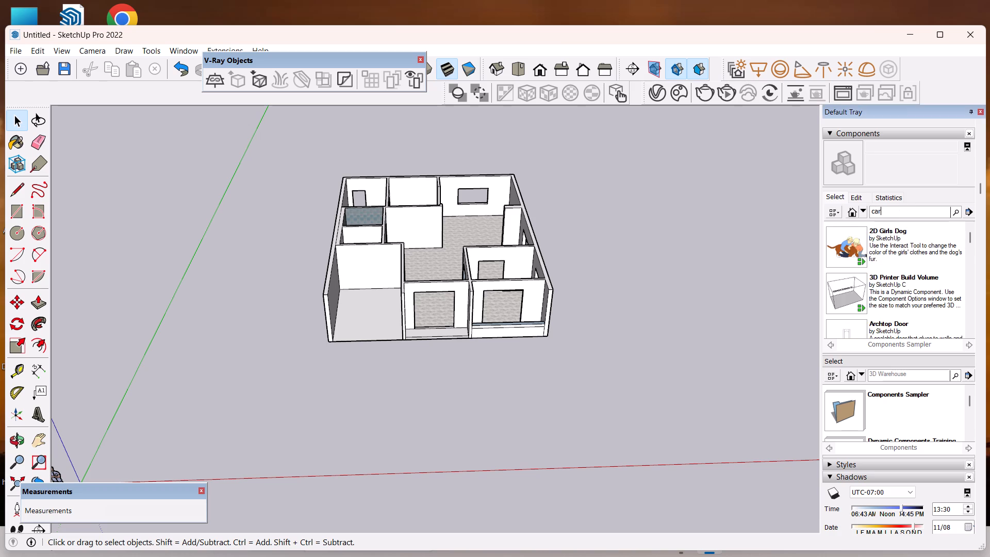
{"action": "key", "text": "space"}
{"action": "key", "text": "Return"}
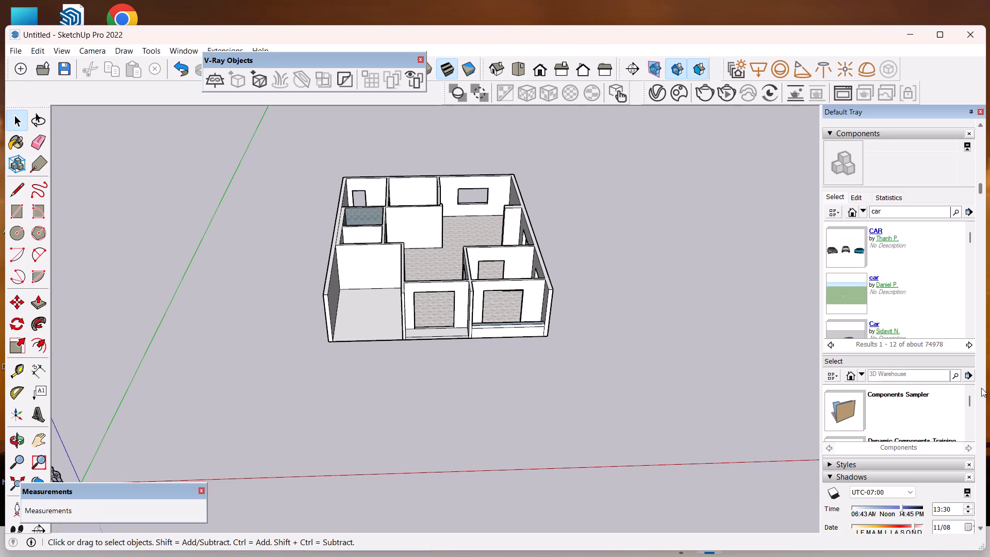
Look through the car search results for a suitable vehicle model.
{"action": "scroll", "coordinate": [841, 287], "scroll_direction": "down", "scroll_amount": 3}
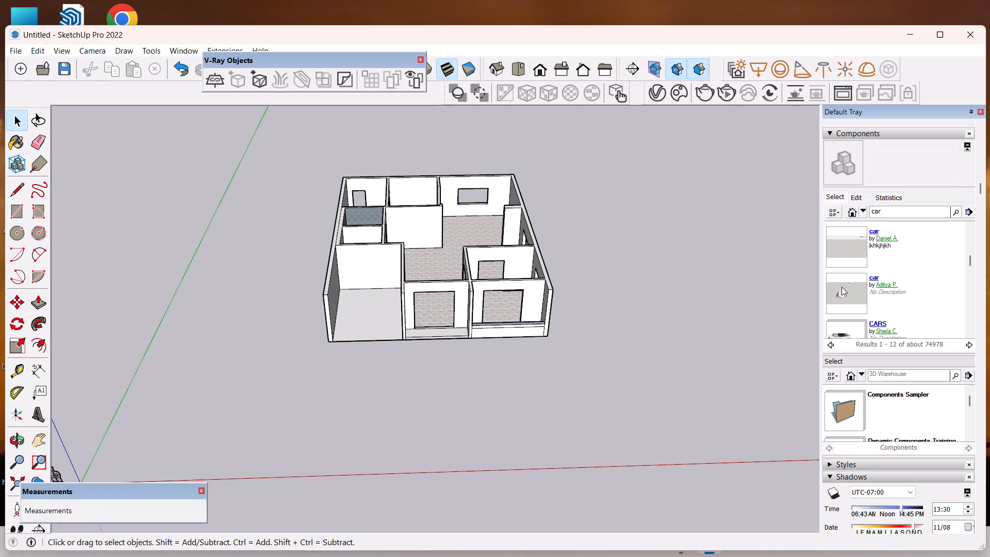
{"action": "scroll", "coordinate": [923, 226], "scroll_direction": "down", "scroll_amount": 2}
{"action": "scroll", "coordinate": [904, 255], "scroll_direction": "up", "scroll_amount": 1}
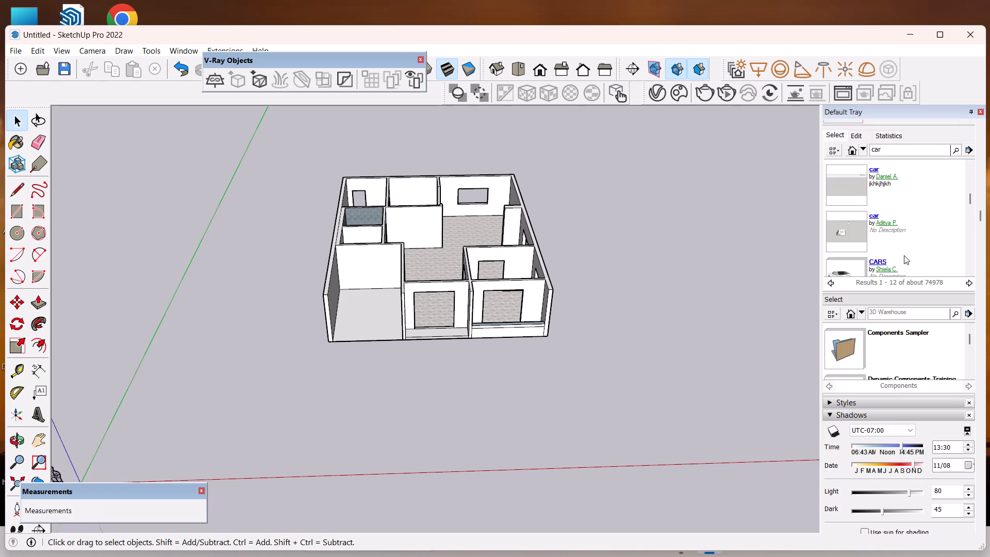
{"action": "scroll", "coordinate": [904, 255], "scroll_direction": "up", "scroll_amount": 1}
{"action": "scroll", "coordinate": [888, 257], "scroll_direction": "down", "scroll_amount": 5}
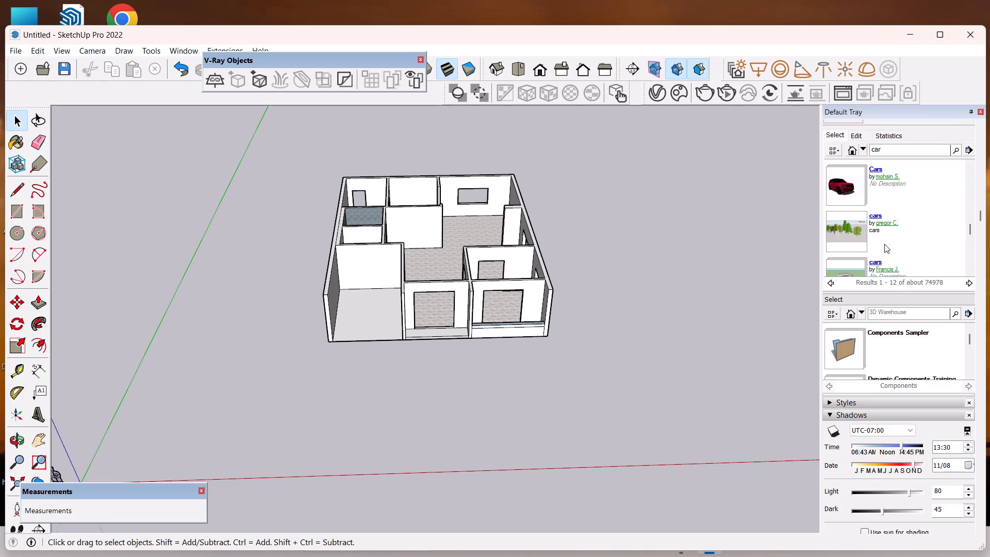
{"action": "scroll", "coordinate": [884, 244], "scroll_direction": "down", "scroll_amount": 2}
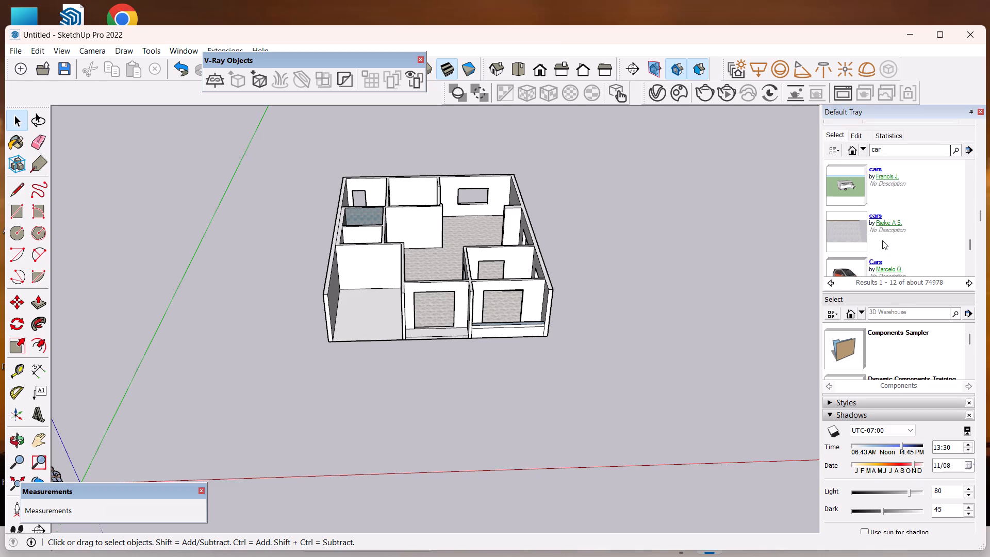
{"action": "scroll", "coordinate": [882, 240], "scroll_direction": "down", "scroll_amount": 2}
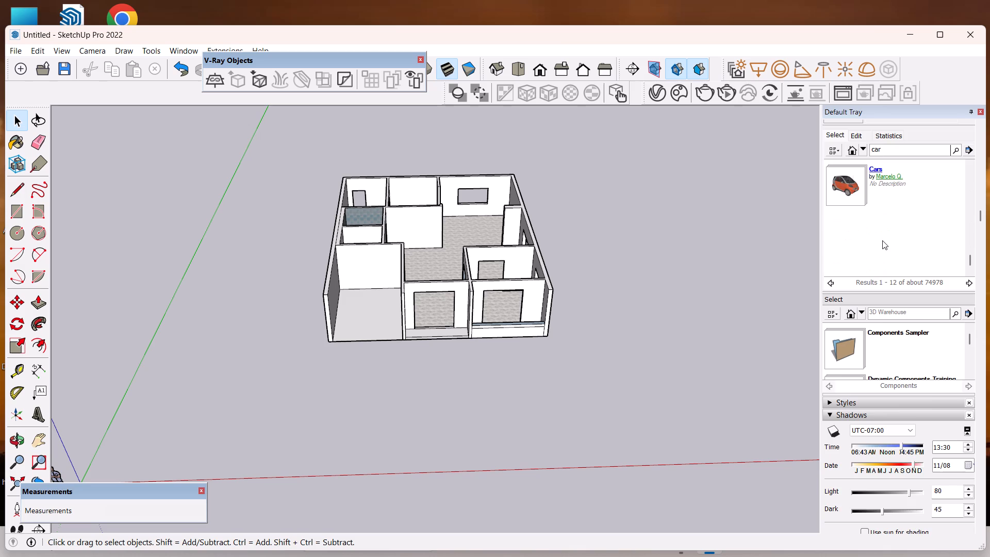
{"action": "scroll", "coordinate": [882, 240], "scroll_direction": "down", "scroll_amount": 1}
{"action": "scroll", "coordinate": [882, 240], "scroll_direction": "up", "scroll_amount": 3}
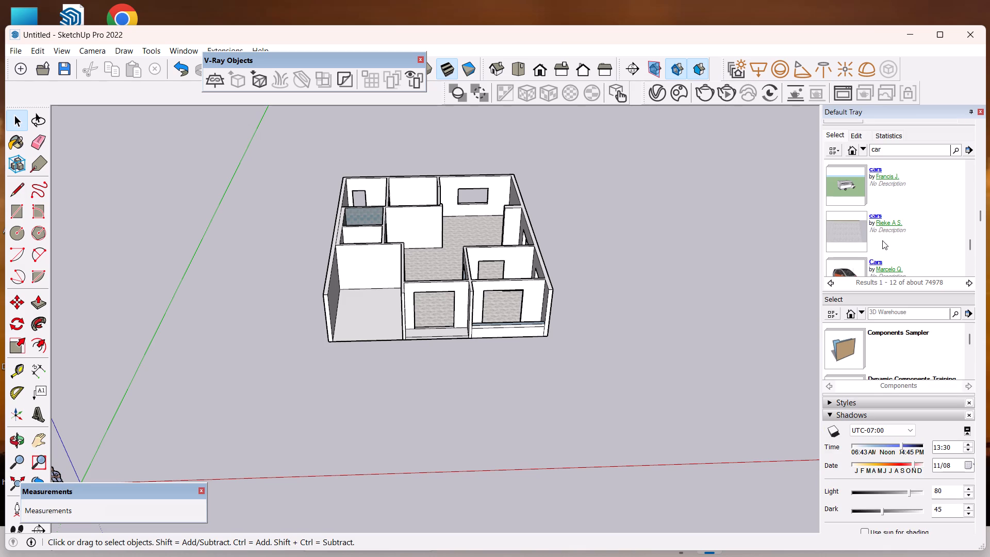
{"action": "scroll", "coordinate": [882, 240], "scroll_direction": "up", "scroll_amount": 6}
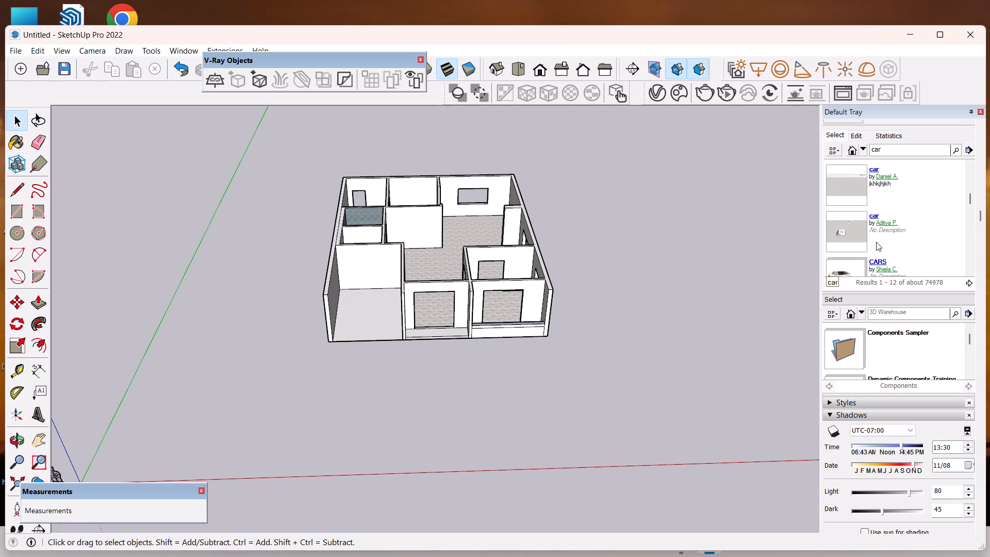
{"action": "scroll", "coordinate": [876, 241], "scroll_direction": "down", "scroll_amount": 2}
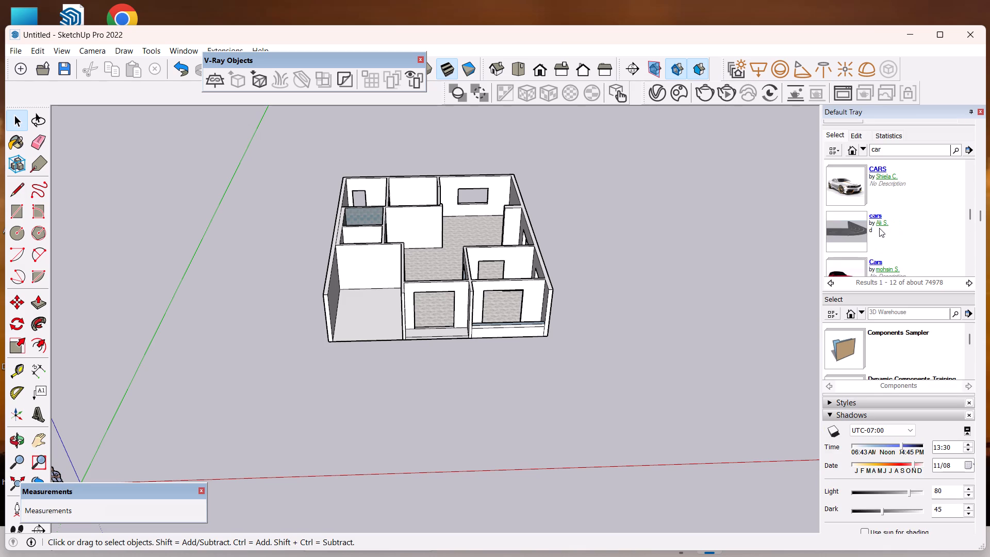
{"action": "scroll", "coordinate": [882, 217], "scroll_direction": "up", "scroll_amount": 3}
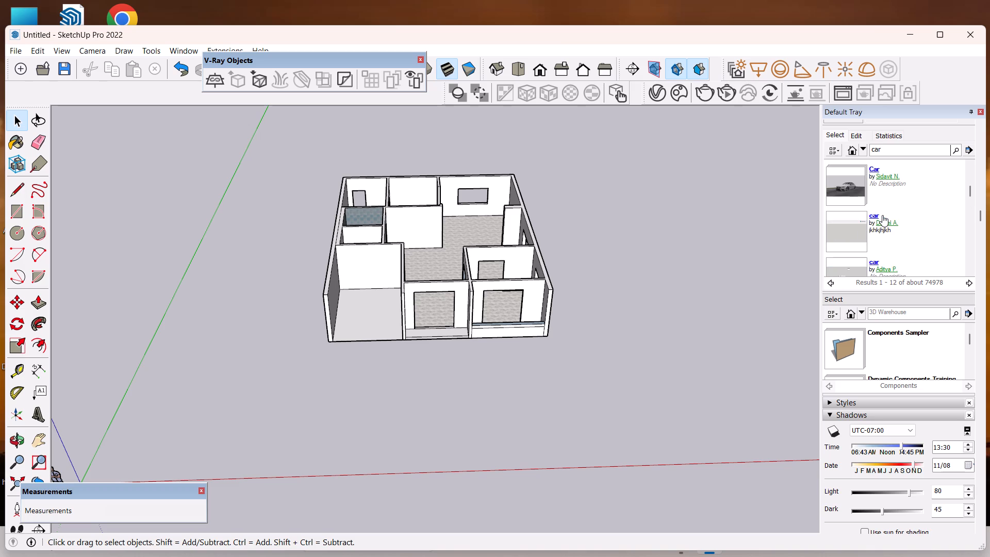
{"action": "scroll", "coordinate": [882, 215], "scroll_direction": "up", "scroll_amount": 3}
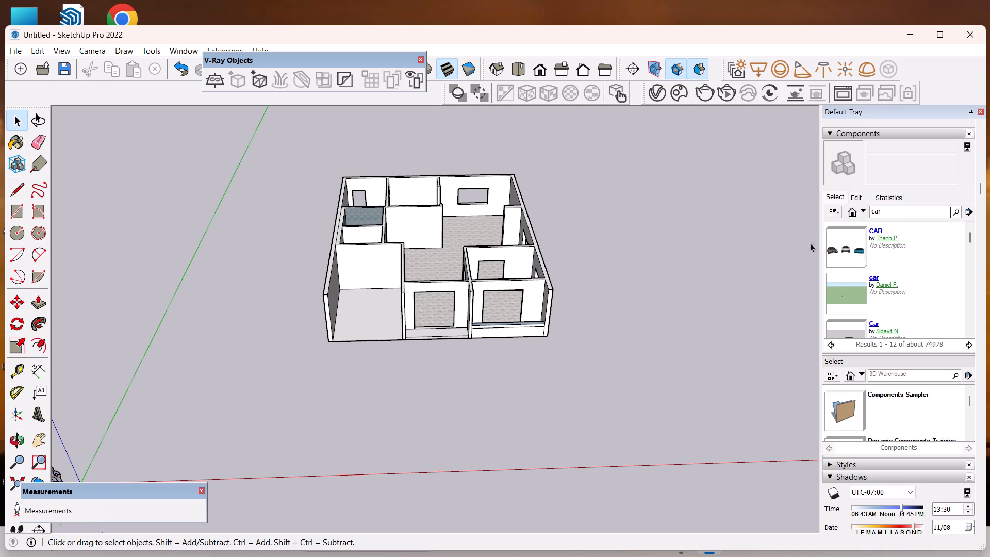
Open the Cars collection by AMC Architecture and look through its vehicle models.
{"action": "left_click", "coordinate": [862, 239]}
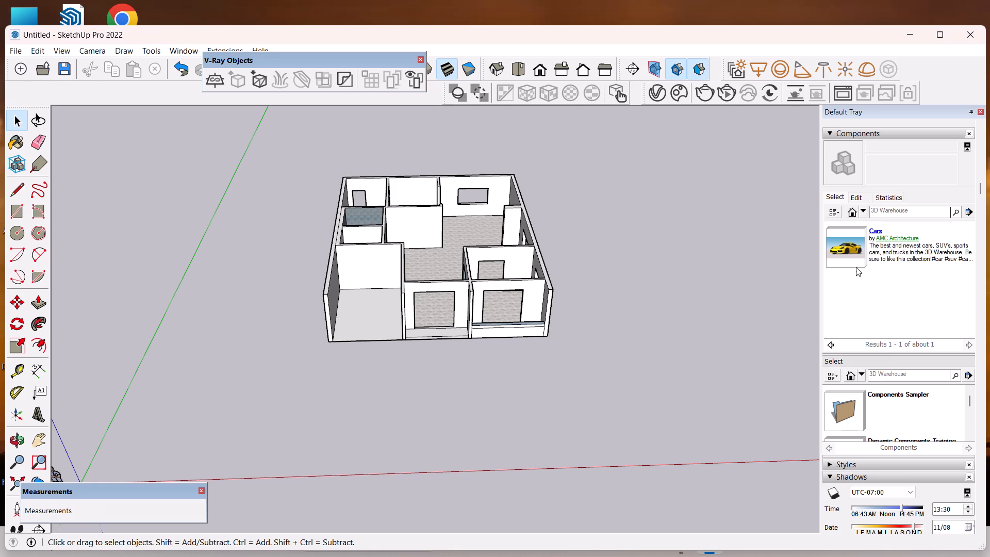
{"action": "left_click", "coordinate": [847, 251]}
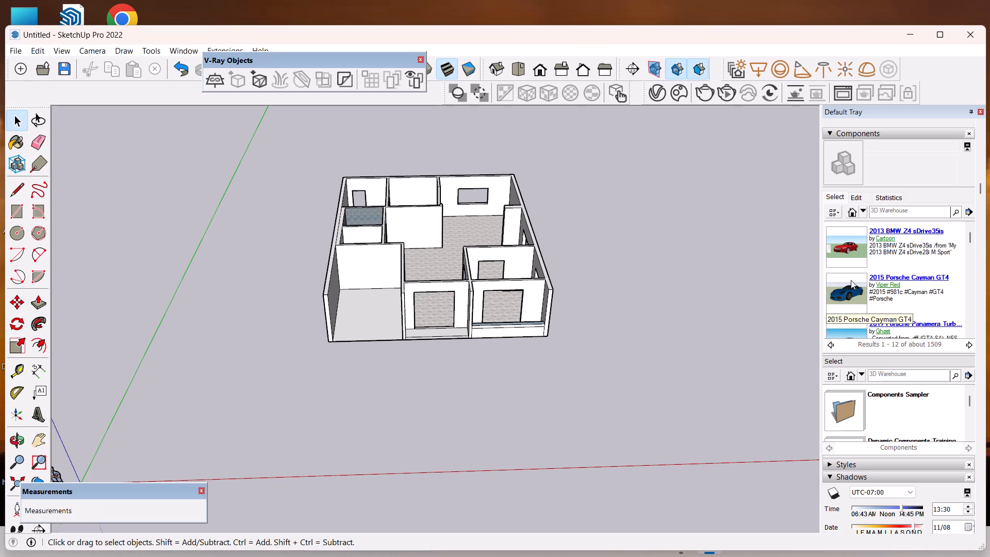
{"action": "scroll", "coordinate": [905, 252], "scroll_direction": "down", "scroll_amount": 4}
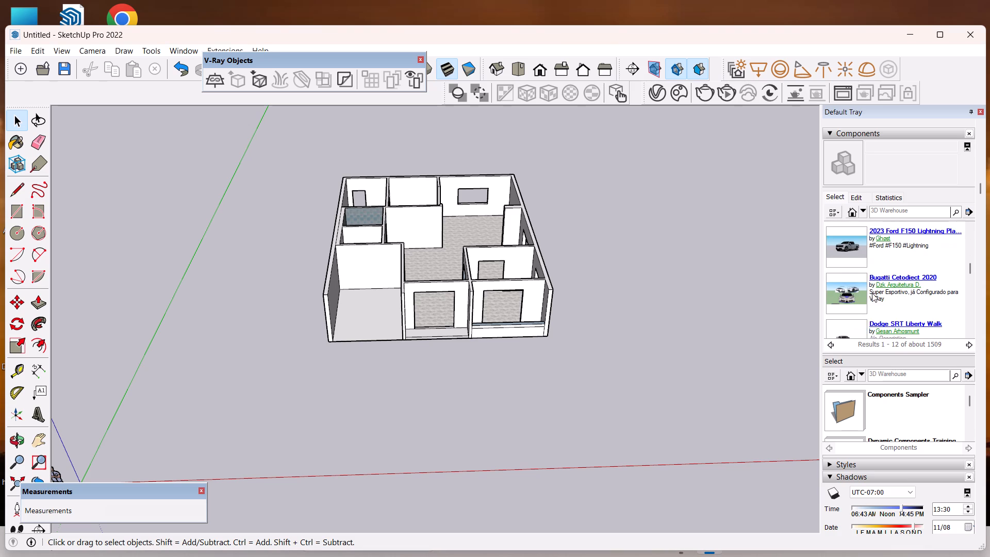
{"action": "scroll", "coordinate": [872, 293], "scroll_direction": "down", "scroll_amount": 4}
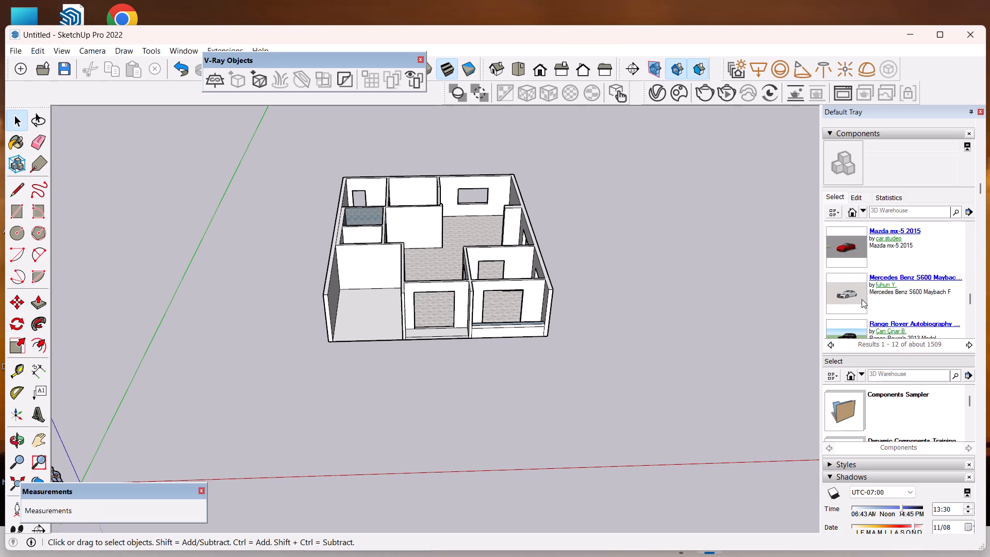
{"action": "scroll", "coordinate": [862, 299], "scroll_direction": "down", "scroll_amount": 4}
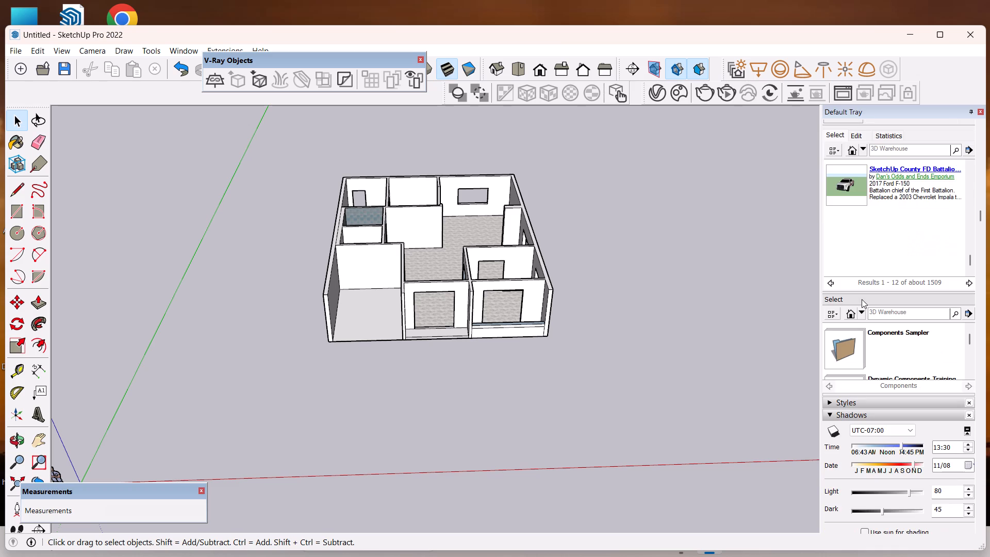
{"action": "scroll", "coordinate": [838, 246], "scroll_direction": "up", "scroll_amount": 5}
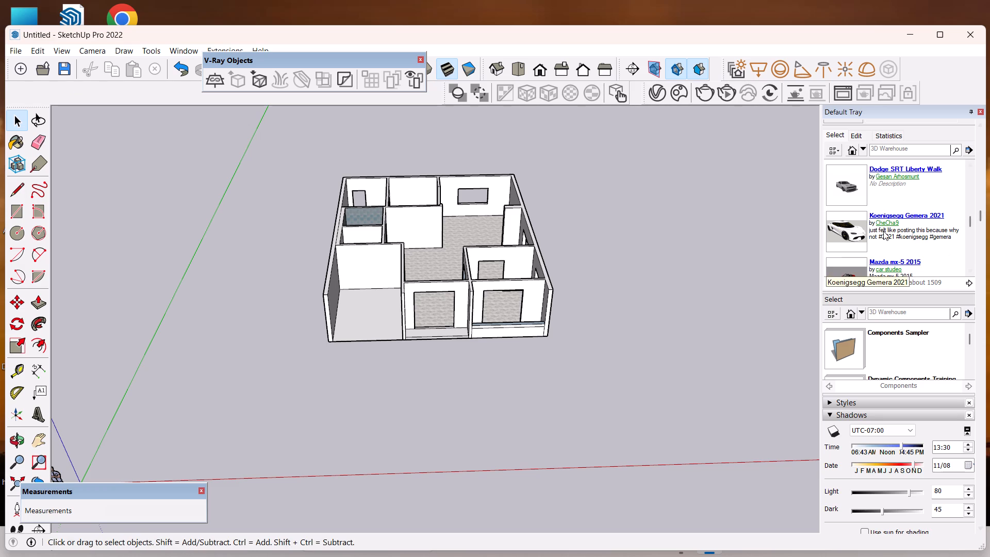
{"action": "scroll", "coordinate": [883, 231], "scroll_direction": "up", "scroll_amount": 3}
{"action": "scroll", "coordinate": [883, 231], "scroll_direction": "down", "scroll_amount": 1}
{"action": "scroll", "coordinate": [813, 217], "scroll_direction": "up", "scroll_amount": 2}
{"action": "scroll", "coordinate": [838, 226], "scroll_direction": "down", "scroll_amount": 1}
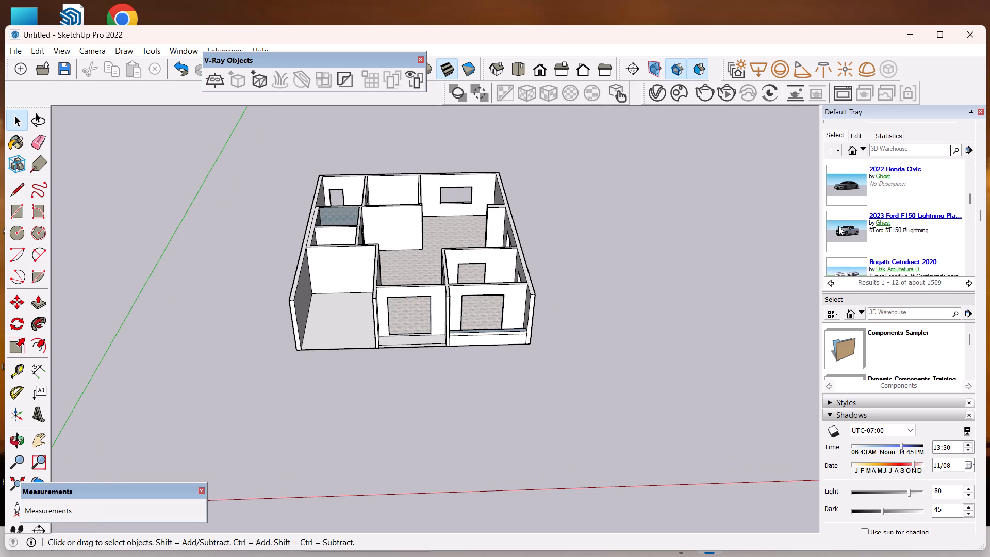
Import the Bugatti Cetodiect 2020 component, place it on open ground beside the house, and deselect it.
{"action": "left_click", "coordinate": [847, 230]}
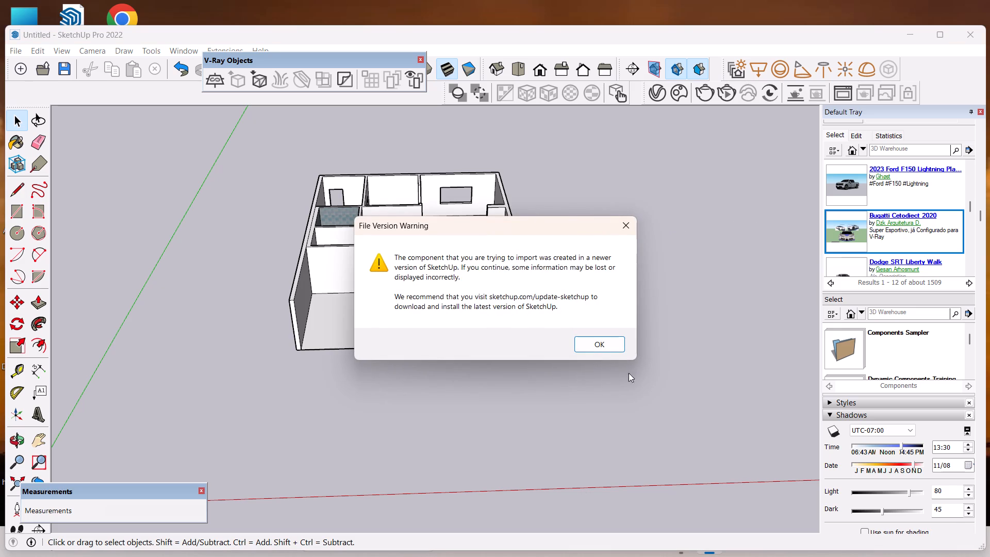
{"action": "left_click", "coordinate": [602, 344]}
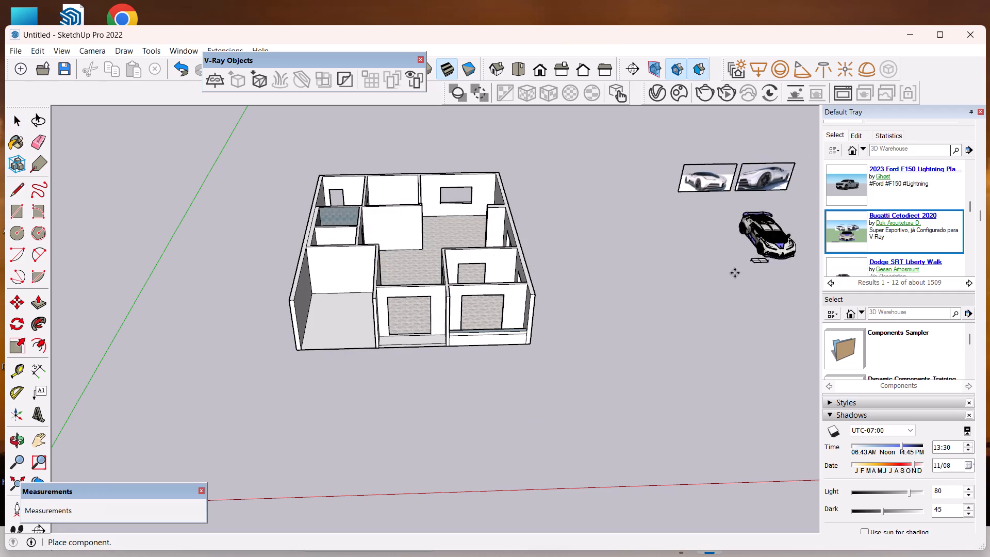
{"action": "left_click", "coordinate": [695, 288]}
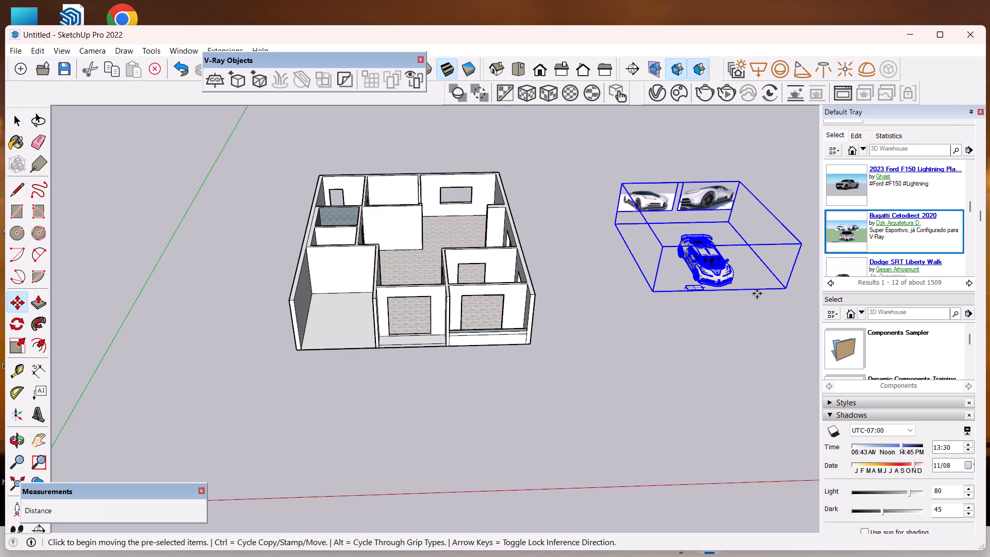
{"action": "key", "text": "space"}
{"action": "left_click", "coordinate": [762, 283]}
{"action": "right_click", "coordinate": [762, 283]}
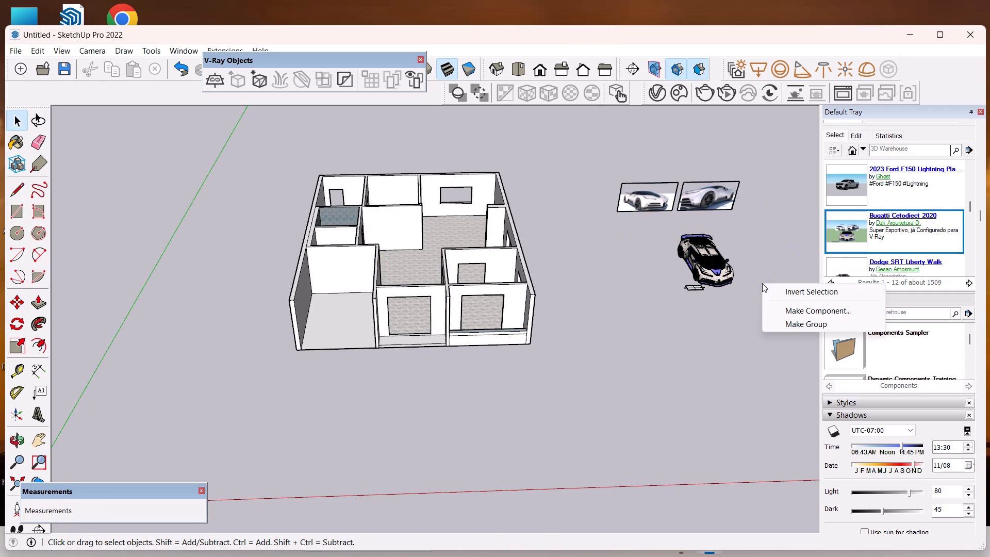
Explode the imported Bugatti Cetodiect 2020 component into its separate car, picture panels and small plate, and clear the selection.
{"action": "left_click", "coordinate": [704, 287]}
{"action": "right_click", "coordinate": [705, 285]}
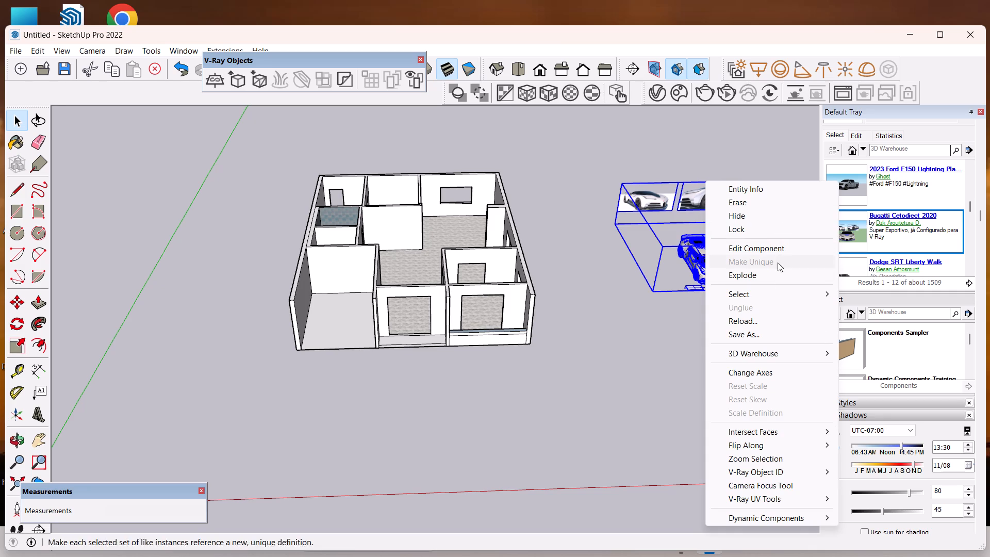
{"action": "left_click", "coordinate": [777, 277]}
{"action": "left_click", "coordinate": [737, 319]}
Move the car about 72'7" from the open ground into the front corner garage of the house and deselect it.
{"action": "left_click", "coordinate": [719, 280]}
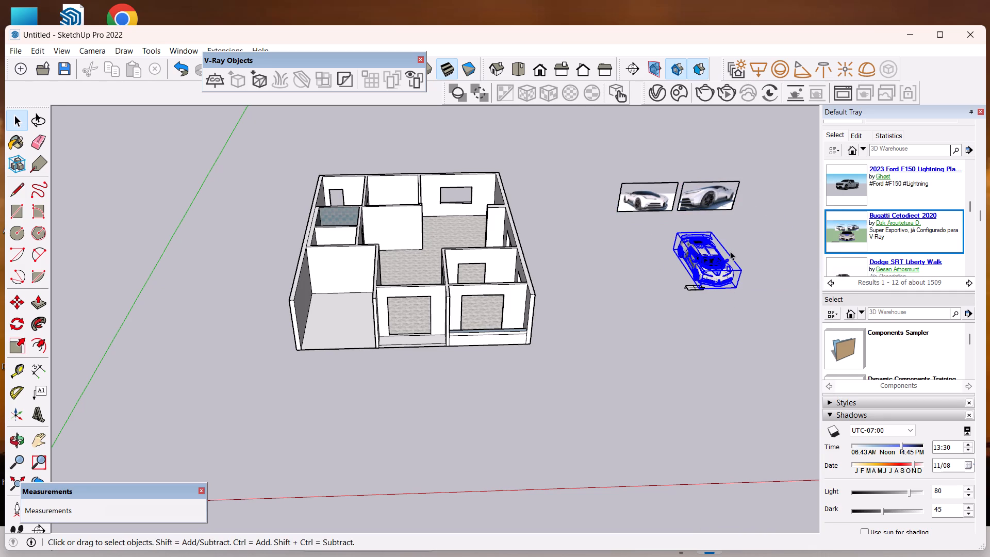
{"action": "key", "text": "m"}
{"action": "key", "text": "Return"}
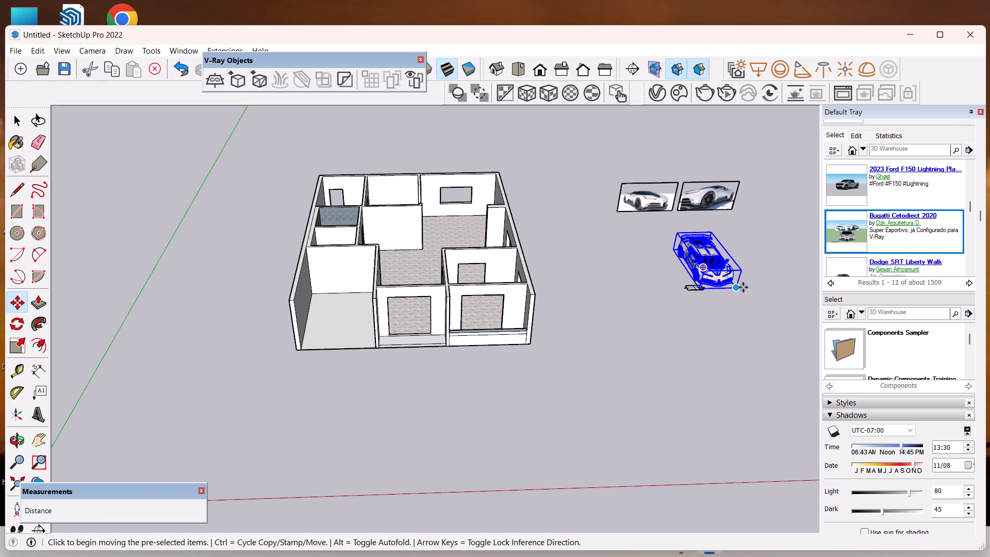
{"action": "left_click_drag", "start_coordinate": [743, 287], "coordinate": [477, 317]}
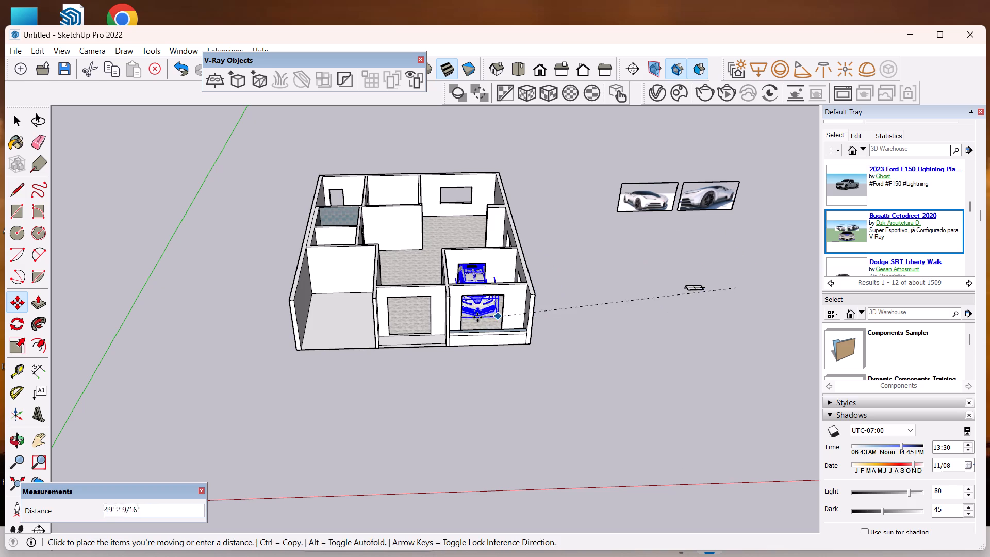
{"action": "left_click_drag", "start_coordinate": [477, 317], "coordinate": [357, 347]}
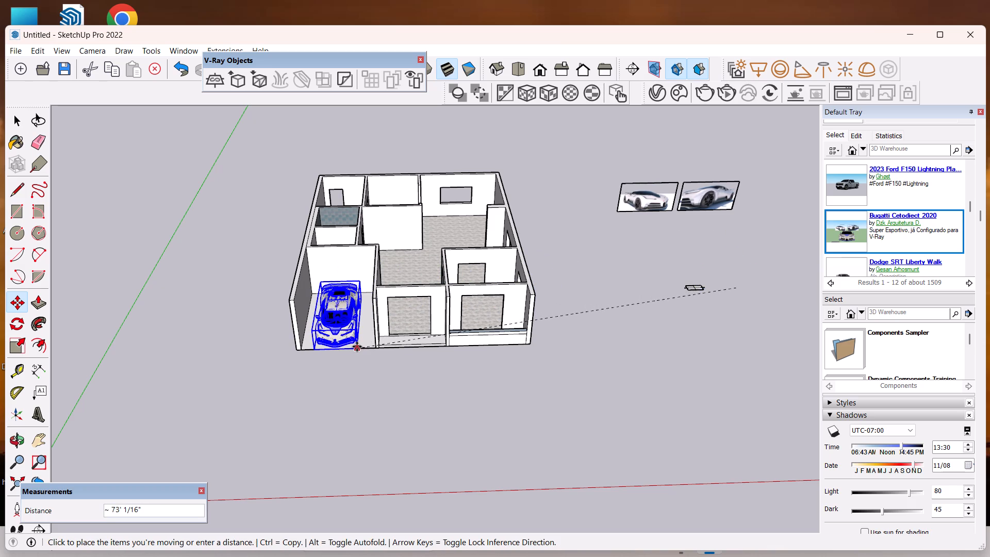
{"action": "left_click_drag", "start_coordinate": [357, 347], "coordinate": [358, 345]}
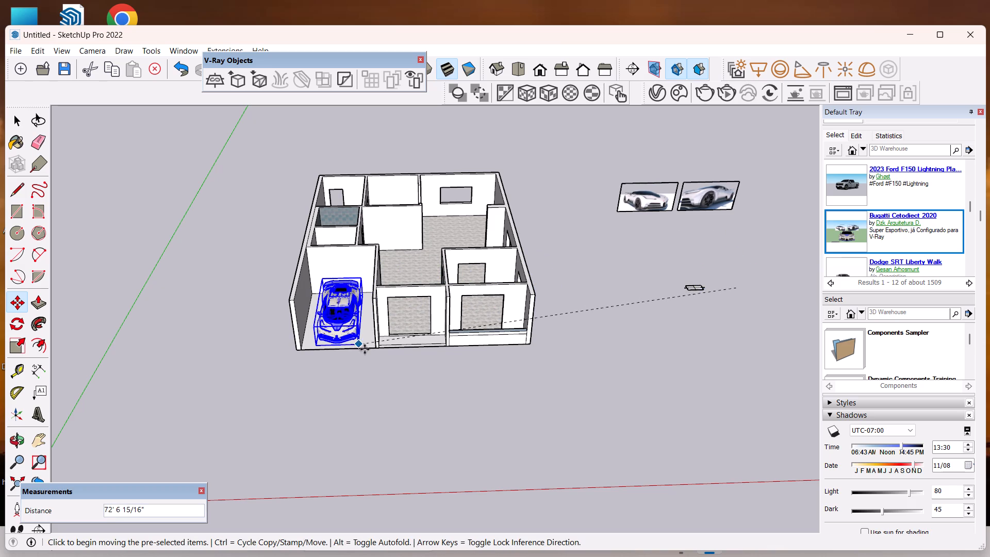
{"action": "left_click", "coordinate": [372, 378]}
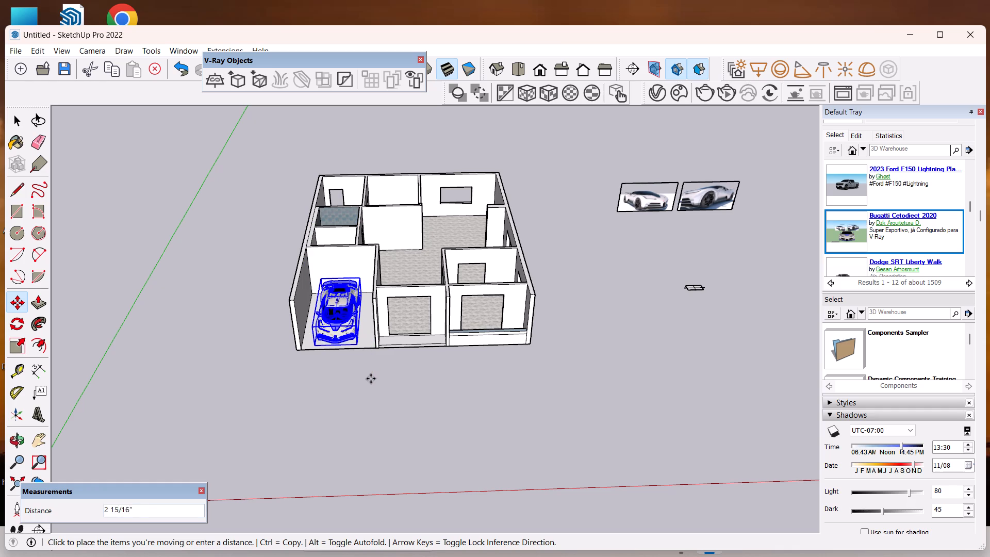
{"action": "left_click", "coordinate": [370, 383]}
{"action": "key", "text": "space"}
{"action": "left_click", "coordinate": [388, 379]}
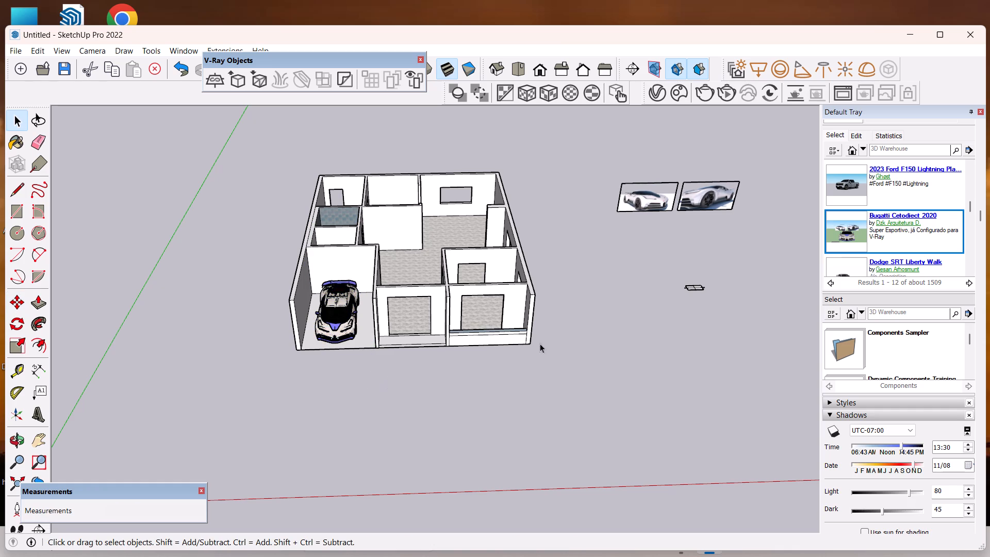
Delete the two leftover car picture panels, the small plate and the remaining edges beside the house.
{"action": "key", "text": "space"}
{"action": "left_click", "coordinate": [658, 325]}
{"action": "left_click_drag", "start_coordinate": [621, 171], "coordinate": [713, 327]}
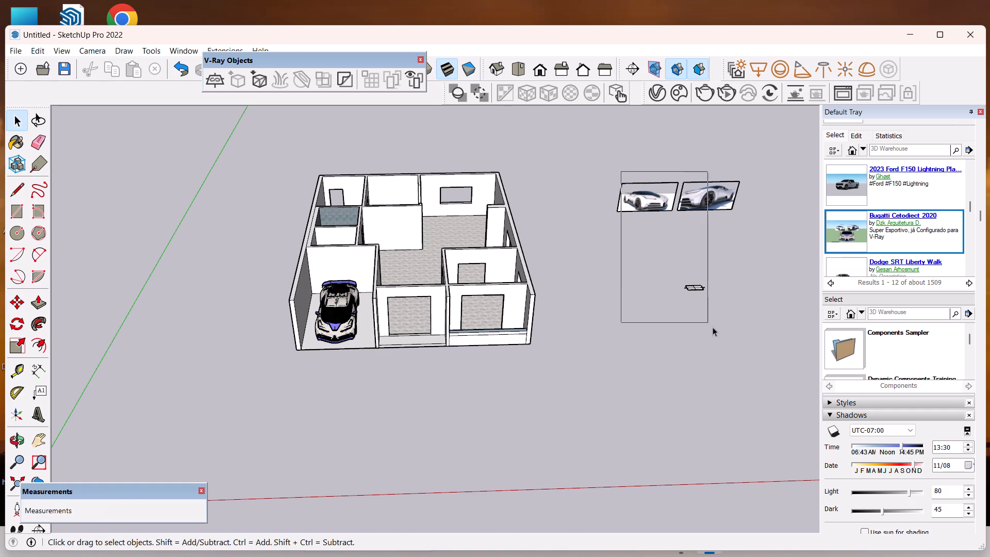
{"action": "left_click_drag", "start_coordinate": [713, 327], "coordinate": [770, 350]}
{"action": "key", "text": "Delete"}
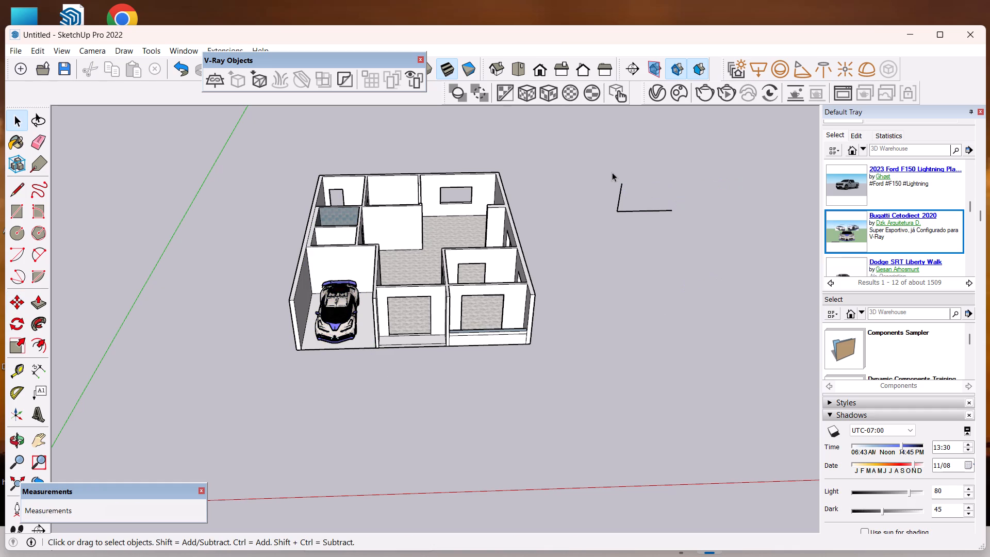
{"action": "left_click_drag", "start_coordinate": [612, 172], "coordinate": [739, 312]}
{"action": "key", "text": "Delete"}
Examine how the car sits in the garage from several angles, selecting it briefly and deselecting it.
{"action": "scroll", "coordinate": [489, 255], "scroll_direction": "up", "scroll_amount": 2}
{"action": "scroll", "coordinate": [489, 255], "scroll_direction": "down", "scroll_amount": 1}
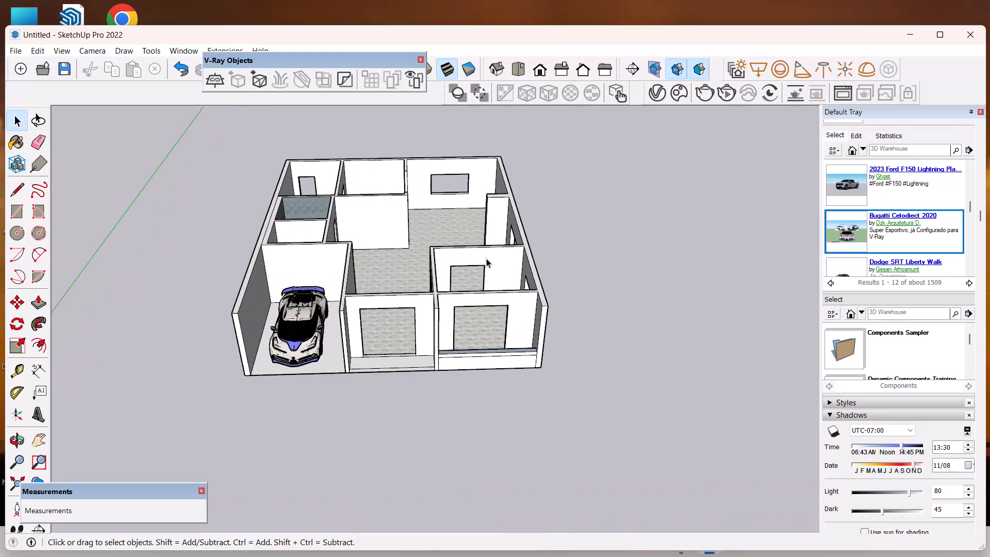
{"action": "middle_click_drag", "start_coordinate": [441, 300], "coordinate": [285, 415]}
{"action": "scroll", "coordinate": [307, 313], "scroll_direction": "up", "scroll_amount": 7}
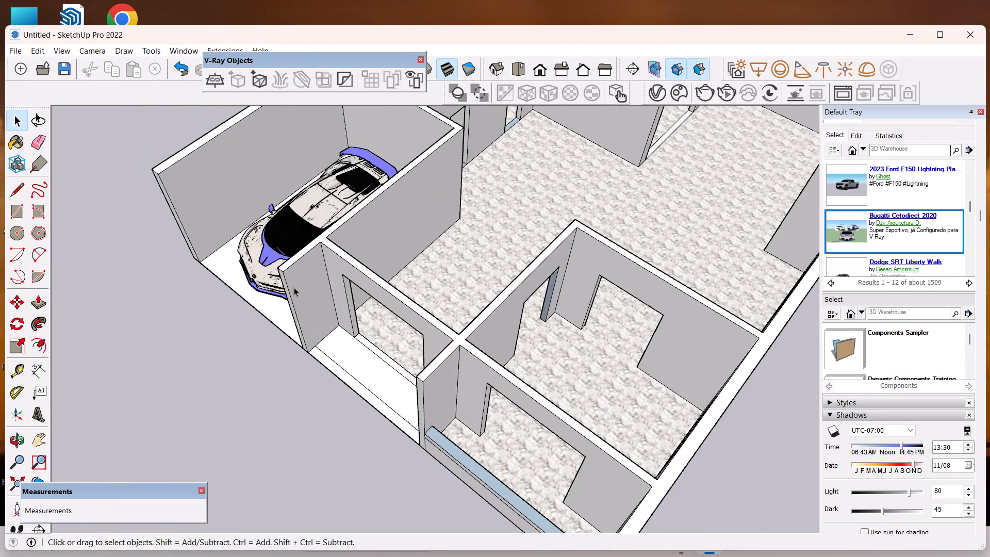
{"action": "middle_click_drag", "start_coordinate": [298, 287], "coordinate": [482, 248]}
{"action": "scroll", "coordinate": [291, 359], "scroll_direction": "up", "scroll_amount": 4}
{"action": "middle_click_drag", "start_coordinate": [299, 356], "coordinate": [322, 283]}
{"action": "scroll", "coordinate": [313, 337], "scroll_direction": "up", "scroll_amount": 1}
{"action": "left_click", "coordinate": [289, 316]}
{"action": "scroll", "coordinate": [321, 350], "scroll_direction": "down", "scroll_amount": 6}
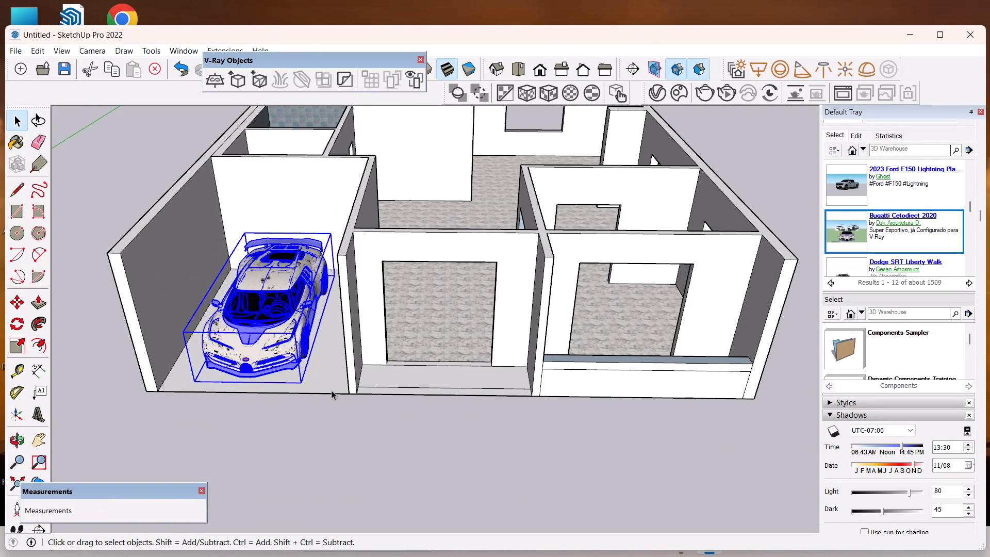
{"action": "left_click", "coordinate": [335, 420]}
{"action": "scroll", "coordinate": [394, 361], "scroll_direction": "down", "scroll_amount": 10}
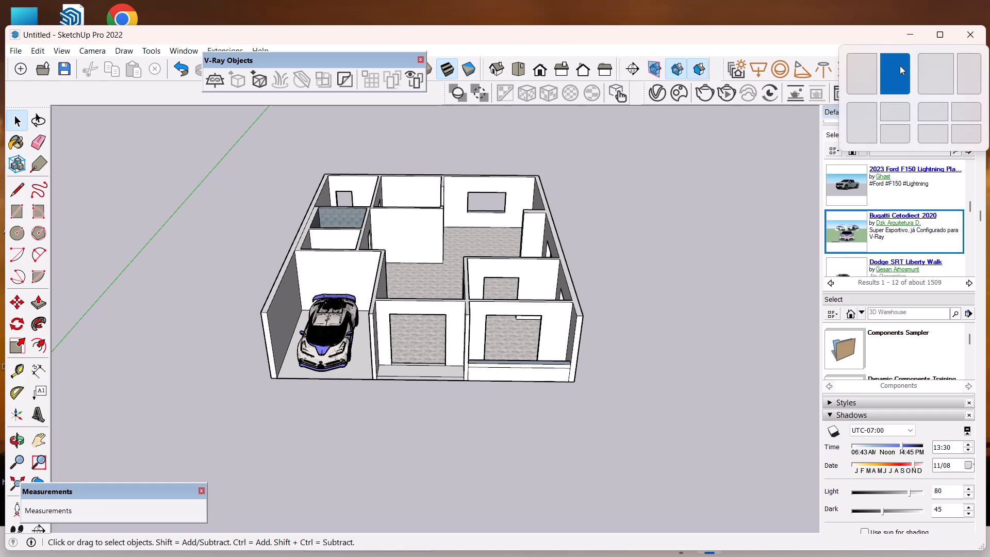
{"action": "scroll", "coordinate": [900, 65], "scroll_direction": "down", "scroll_amount": 1}
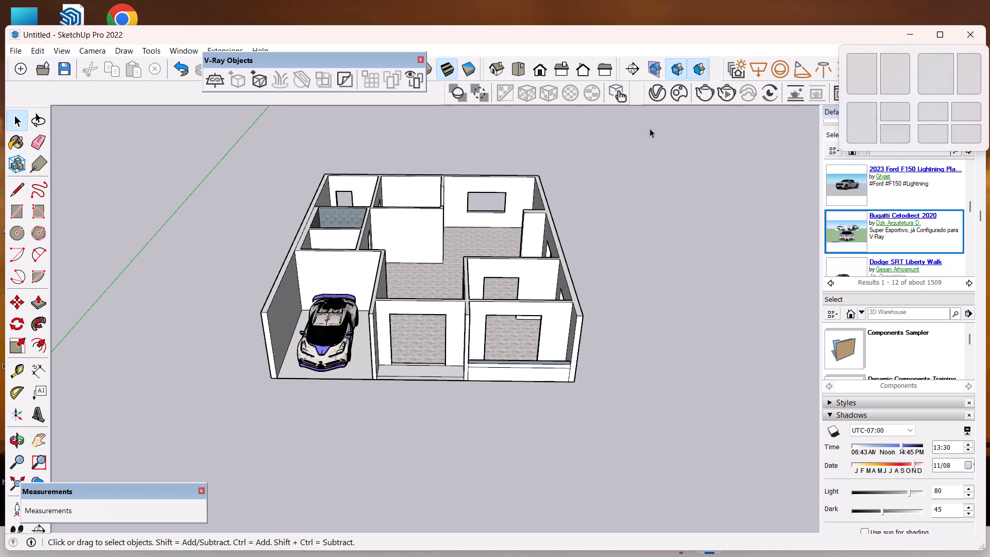
Extend the free end of the partition wall between the two rear rooms by about 3' with Push/Pull, narrowing the opening.
{"action": "scroll", "coordinate": [511, 181], "scroll_direction": "up", "scroll_amount": 5}
{"action": "middle_click_drag", "start_coordinate": [492, 218], "coordinate": [490, 423]}
{"action": "scroll", "coordinate": [352, 54], "scroll_direction": "up", "scroll_amount": 1}
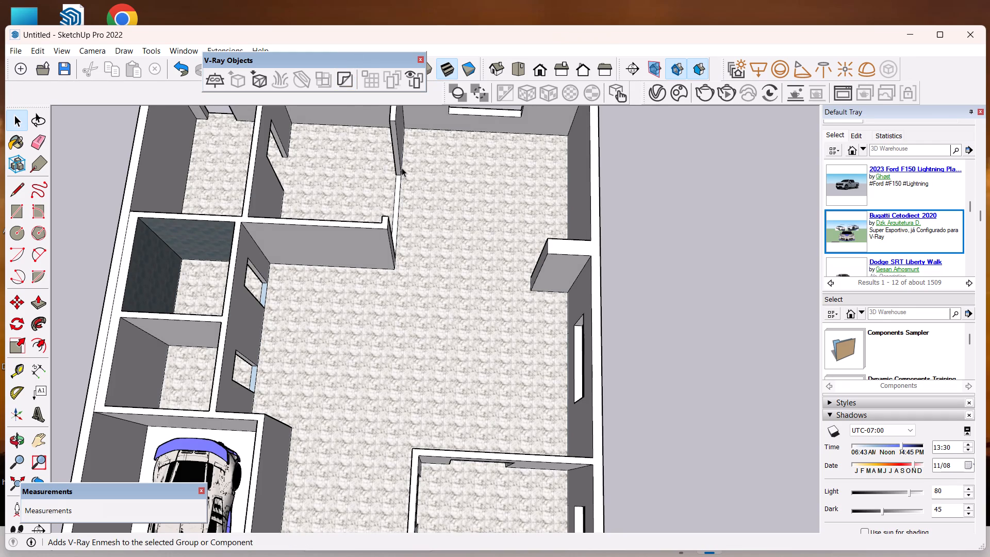
{"action": "scroll", "coordinate": [404, 172], "scroll_direction": "down", "scroll_amount": 9}
{"action": "scroll", "coordinate": [393, 100], "scroll_direction": "up", "scroll_amount": 5}
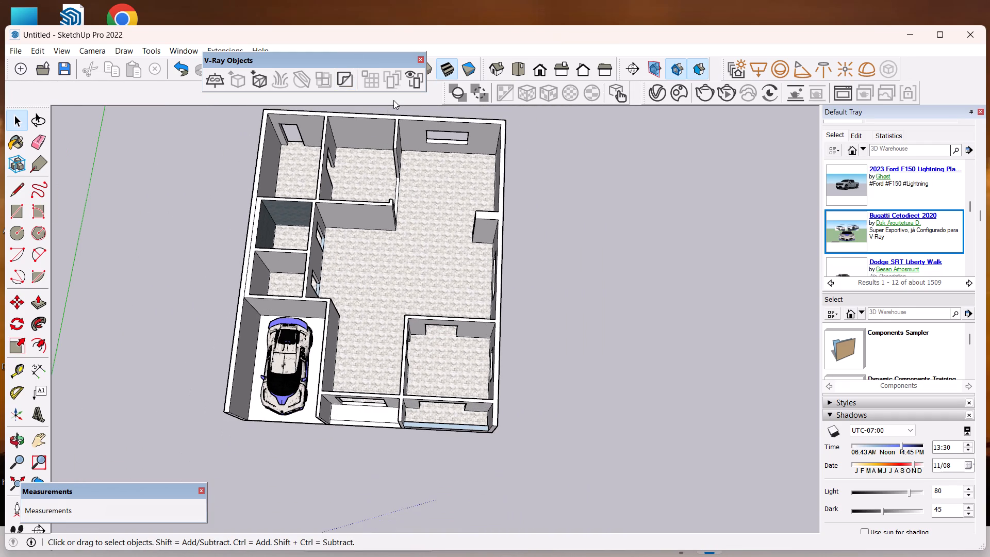
{"action": "scroll", "coordinate": [393, 100], "scroll_direction": "up", "scroll_amount": 13}
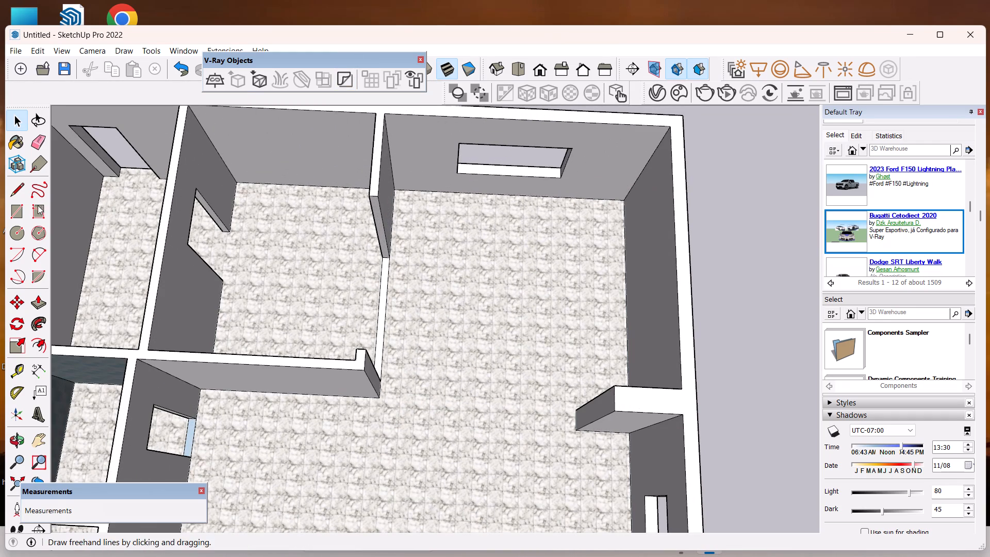
{"action": "left_click", "coordinate": [40, 304]}
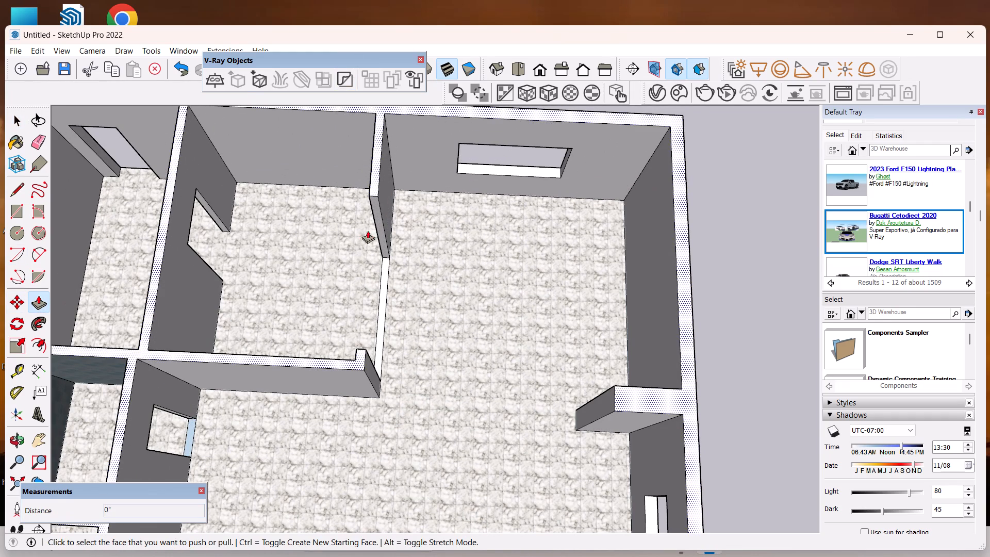
{"action": "left_click_drag", "start_coordinate": [376, 226], "coordinate": [373, 271]}
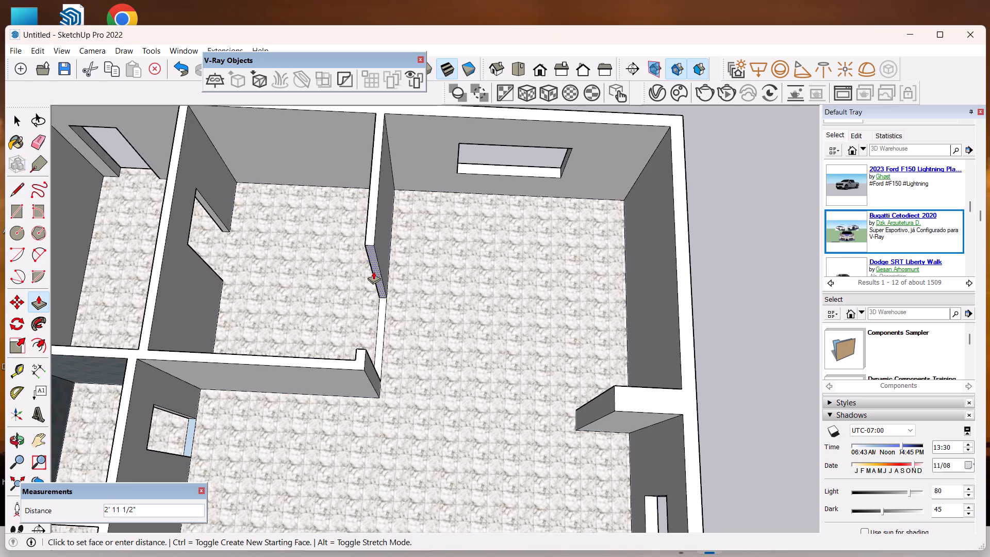
{"action": "left_click_drag", "start_coordinate": [373, 271], "coordinate": [372, 272]}
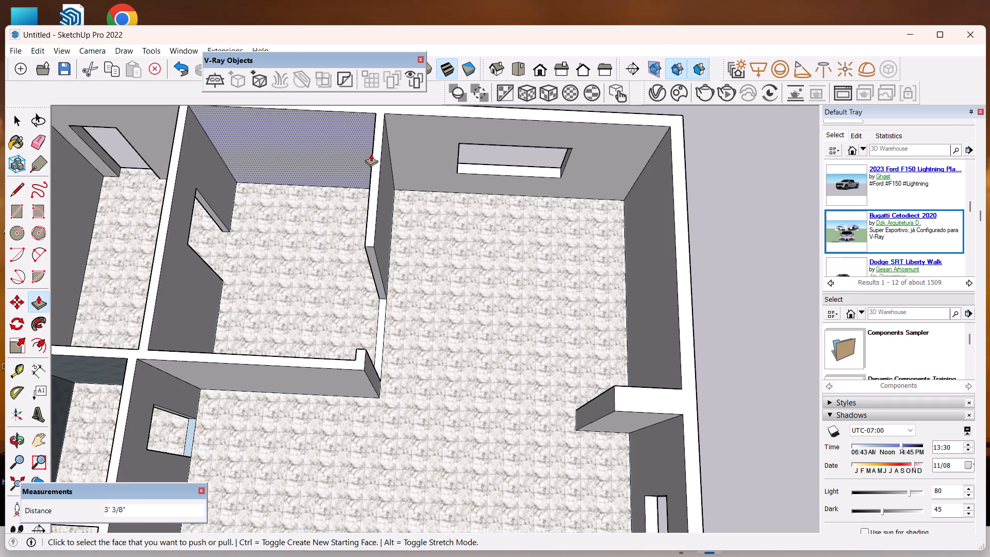
{"action": "key", "text": "space"}
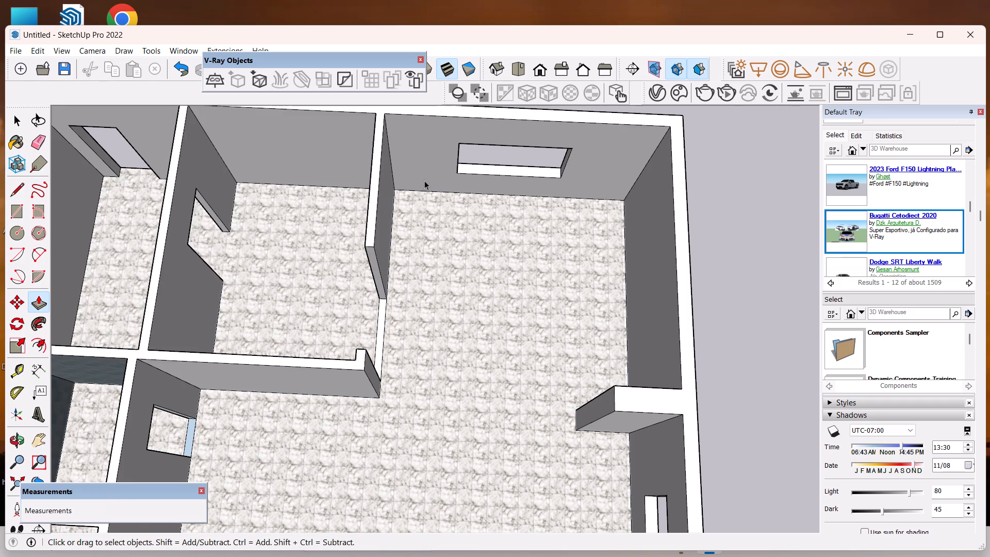
Search the 3D Warehouse component library for "dining".
{"action": "scroll", "coordinate": [426, 178], "scroll_direction": "down", "scroll_amount": 8}
{"action": "middle_click_drag", "start_coordinate": [490, 193], "coordinate": [519, 122]}
{"action": "scroll", "coordinate": [522, 141], "scroll_direction": "up", "scroll_amount": 1}
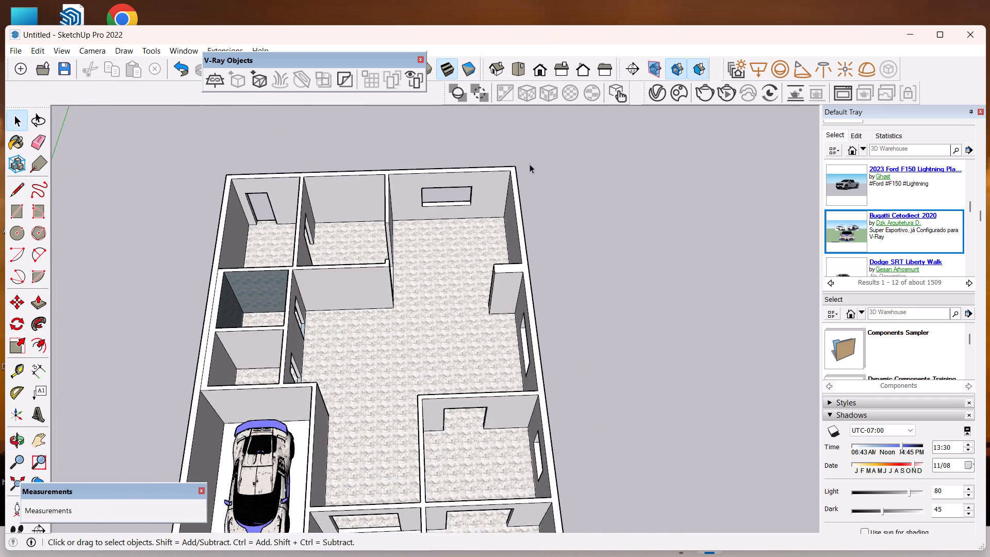
{"action": "scroll", "coordinate": [522, 203], "scroll_direction": "down", "scroll_amount": 6}
{"action": "middle_click_drag", "start_coordinate": [507, 277], "coordinate": [502, 191]}
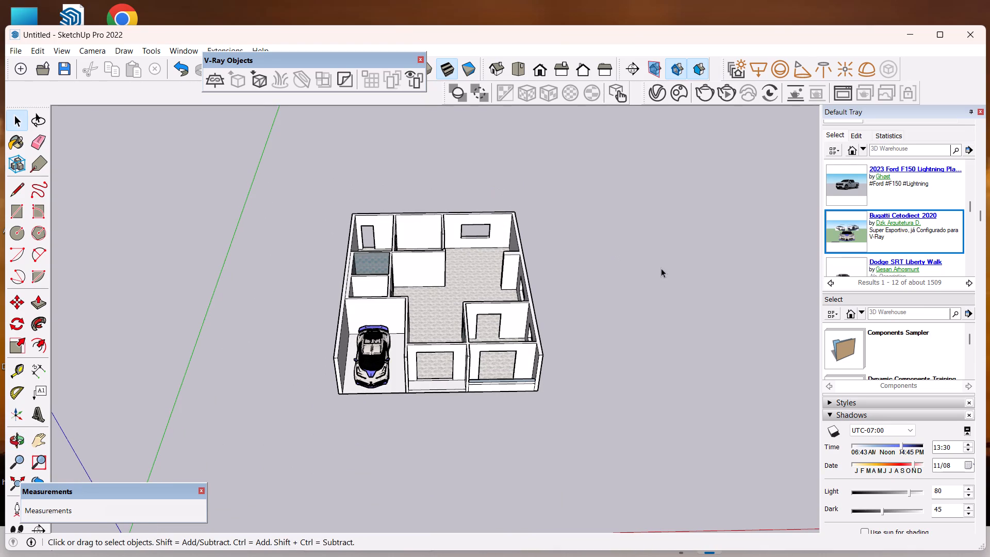
{"action": "left_click", "coordinate": [925, 314]}
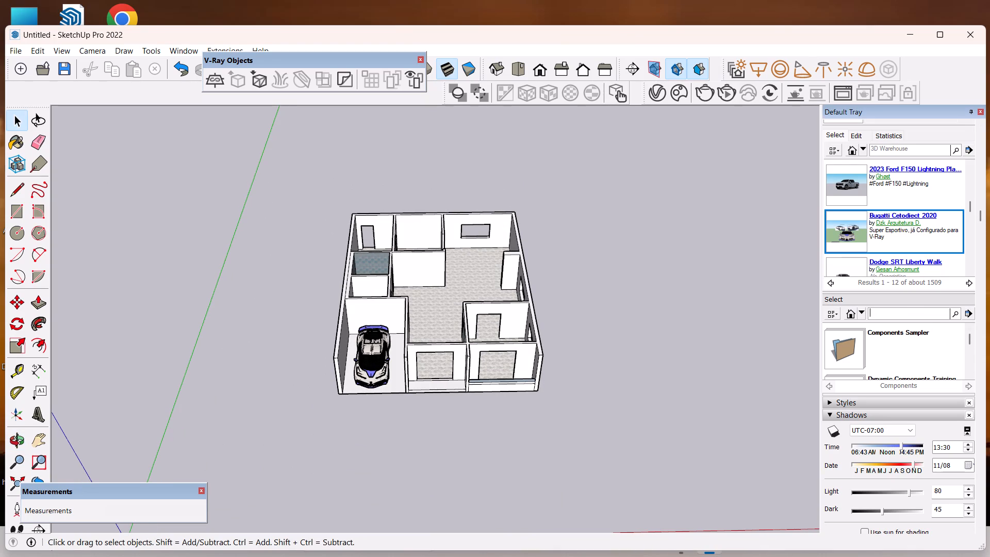
{"action": "scroll", "coordinate": [879, 187], "scroll_direction": "up", "scroll_amount": 4}
{"action": "left_click", "coordinate": [906, 144]}
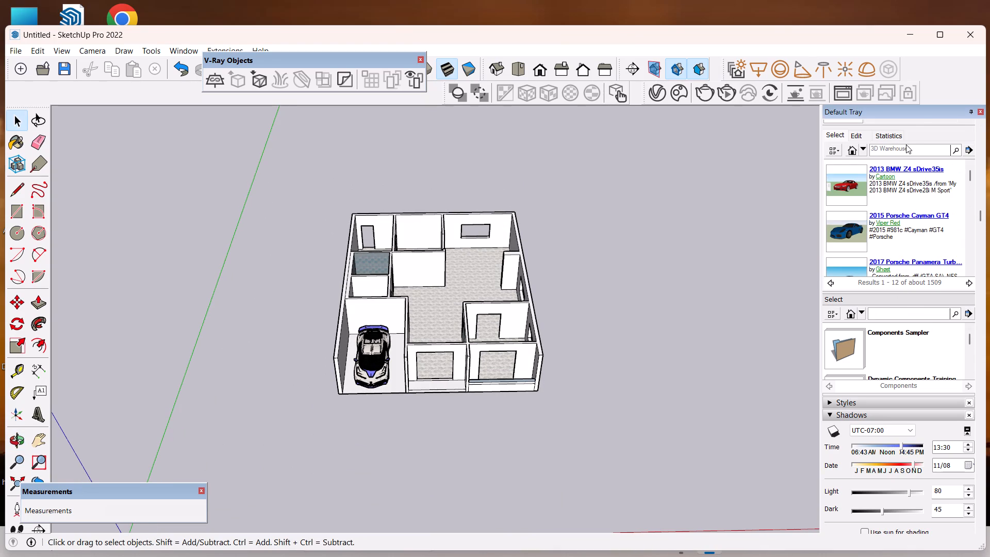
{"action": "left_click", "coordinate": [906, 149]}
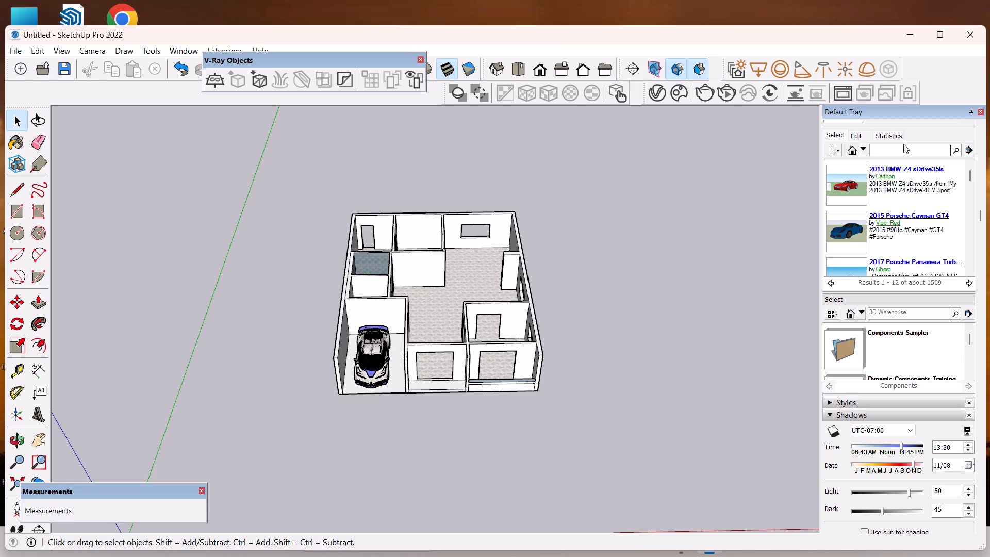
{"action": "type", "text": "dining"}
{"action": "key", "text": "Return"}
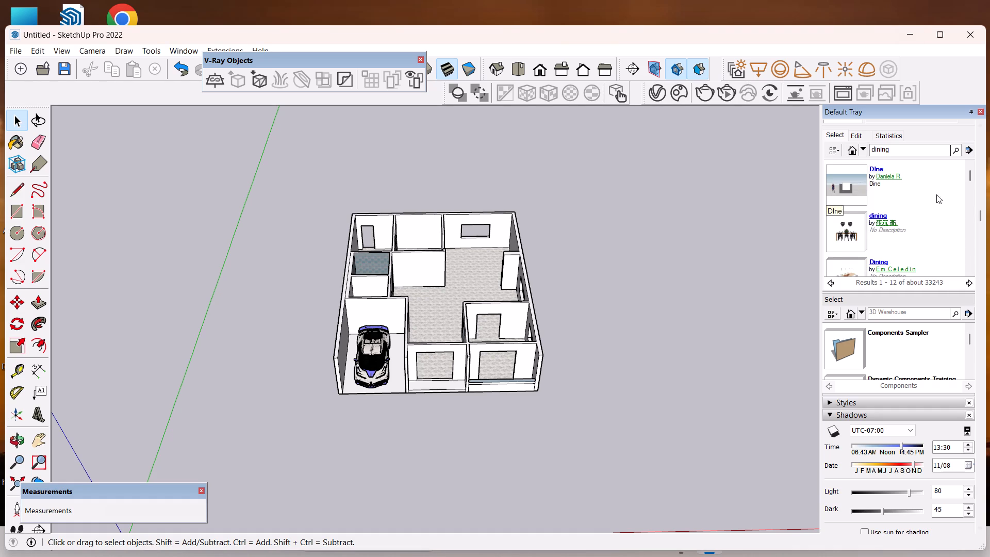
Open a Dining collection of table and chair models from the search results.
{"action": "scroll", "coordinate": [859, 218], "scroll_direction": "down", "scroll_amount": 2}
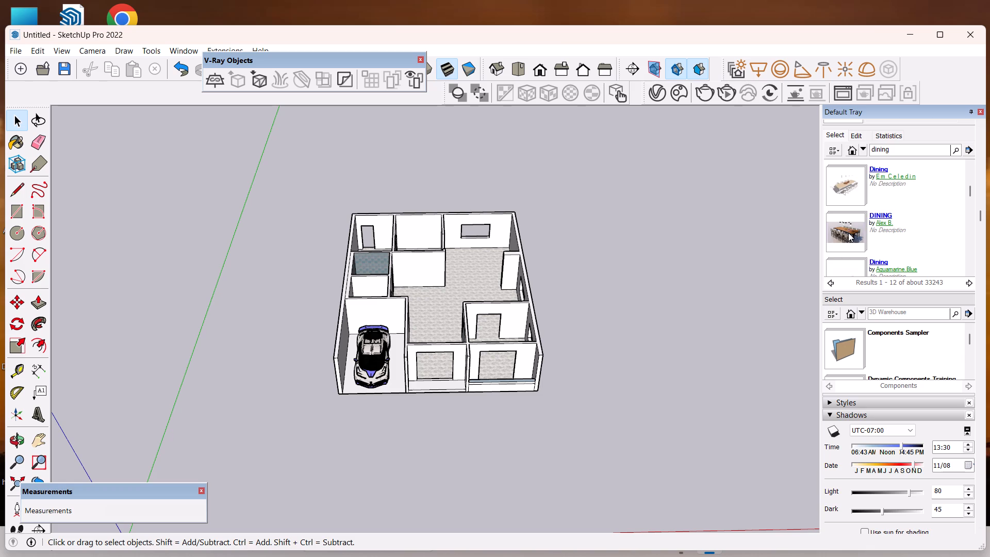
{"action": "left_click", "coordinate": [850, 191]}
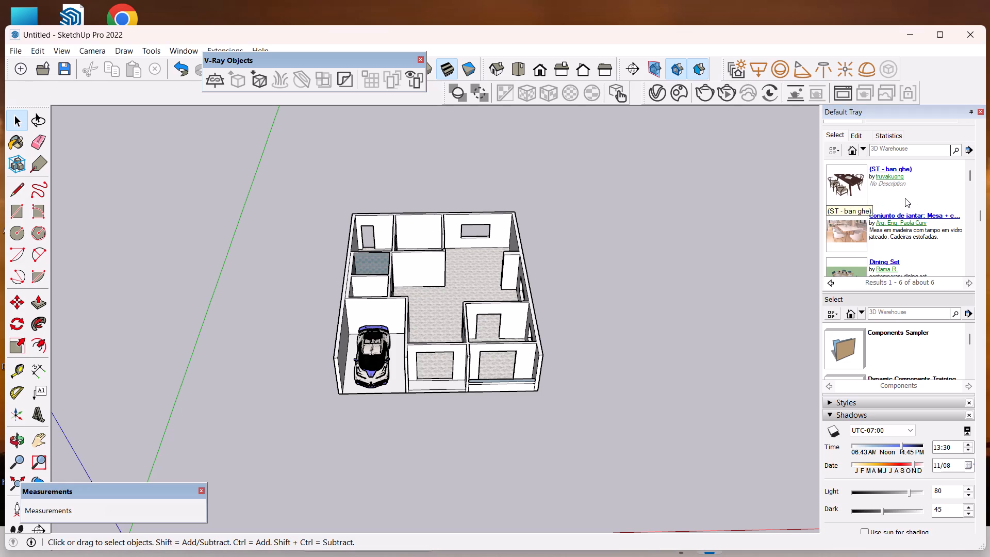
Download the contemporary Dining Set model and place it on the tile floor in front of the rear window of the open room.
{"action": "scroll", "coordinate": [864, 215], "scroll_direction": "down", "scroll_amount": 1}
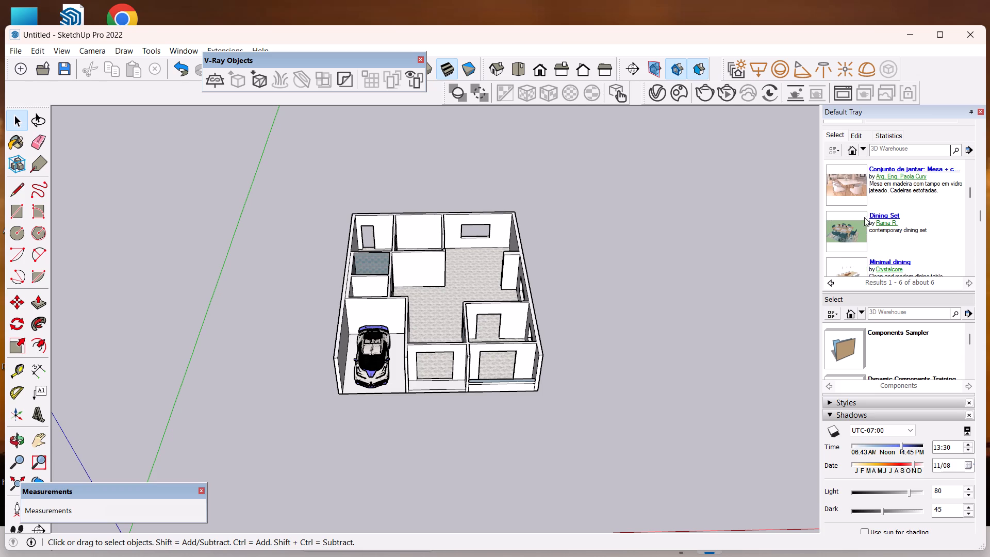
{"action": "left_click", "coordinate": [850, 245]}
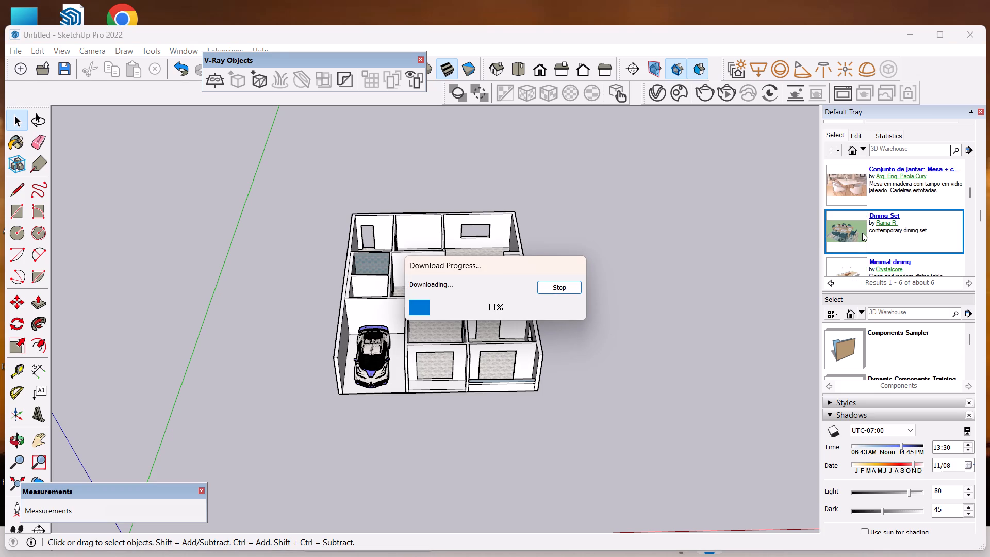
{"action": "scroll", "coordinate": [863, 232], "scroll_direction": "down", "scroll_amount": 8}
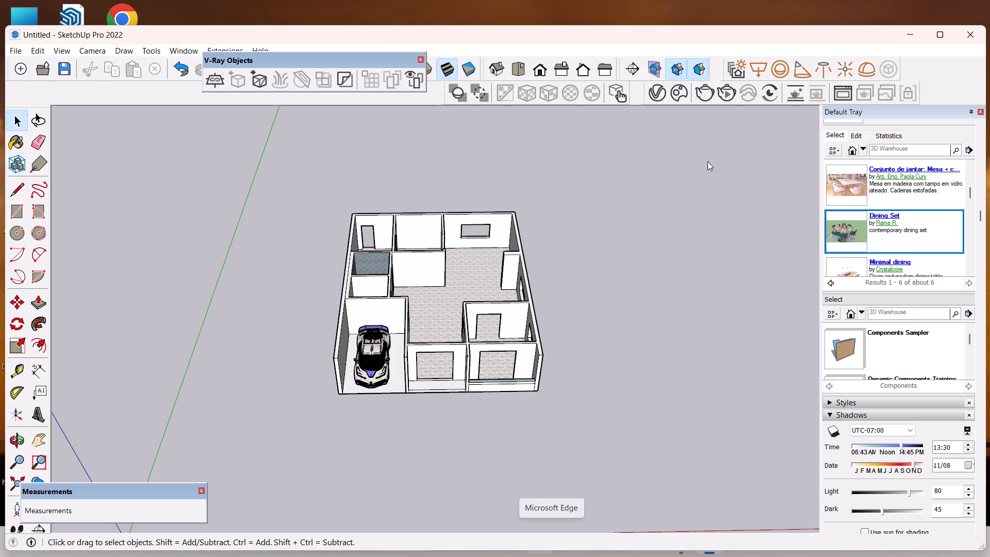
{"action": "left_click_drag", "start_coordinate": [823, 28], "coordinate": [834, 0]}
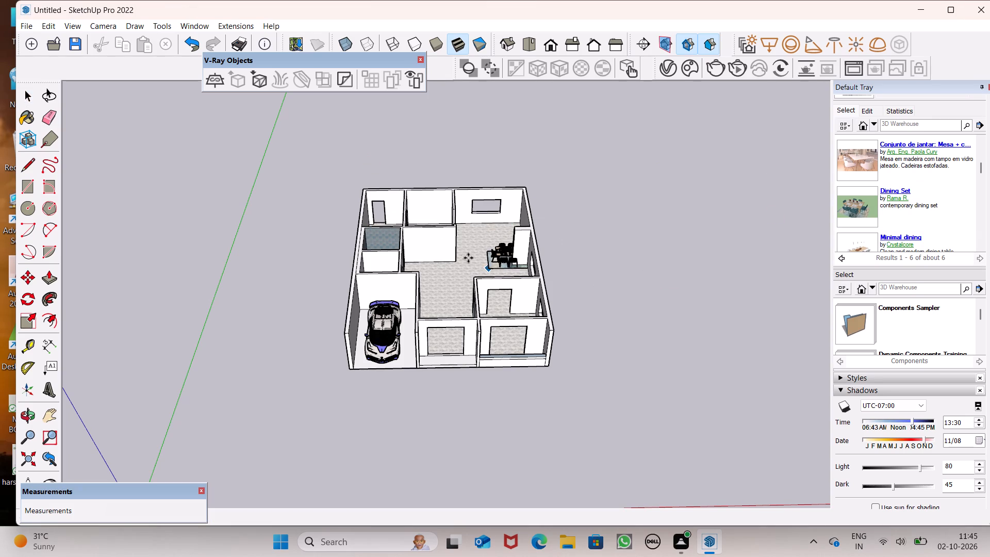
{"action": "scroll", "coordinate": [473, 238], "scroll_direction": "up", "scroll_amount": 9}
{"action": "middle_click_drag", "start_coordinate": [476, 239], "coordinate": [468, 353]}
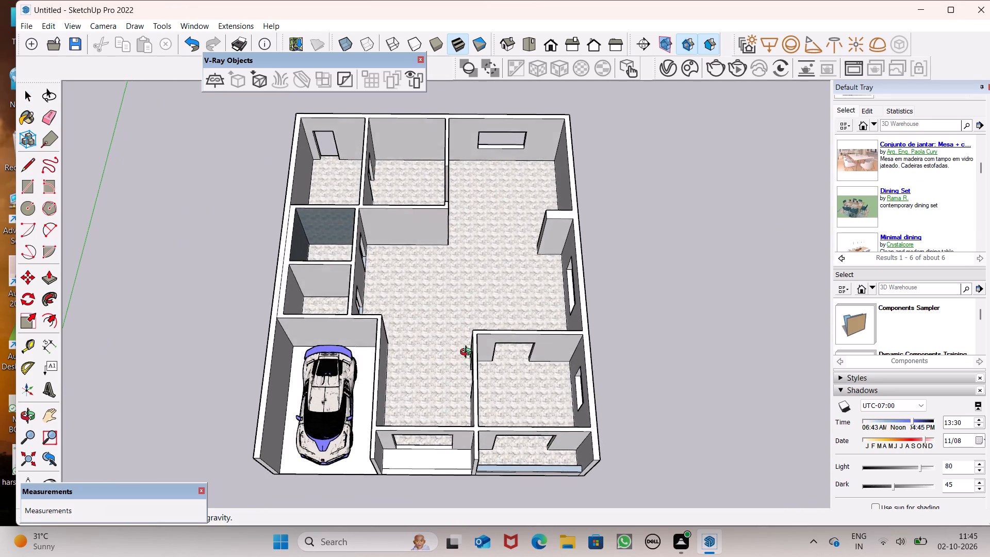
{"action": "middle_click_drag", "start_coordinate": [468, 353], "coordinate": [463, 352]}
{"action": "scroll", "coordinate": [497, 249], "scroll_direction": "up", "scroll_amount": 9}
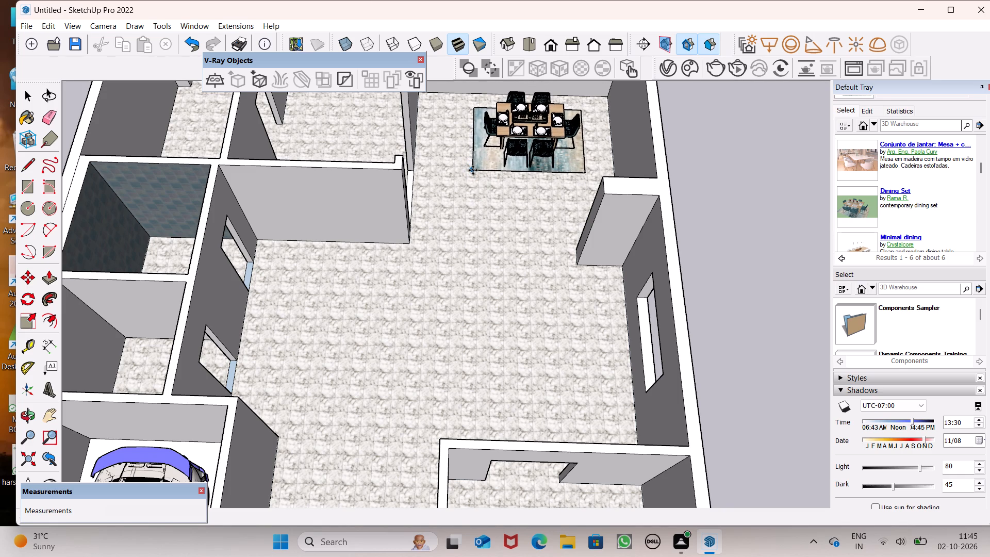
{"action": "left_click", "coordinate": [473, 170]}
{"action": "key", "text": "space"}
{"action": "key", "text": "space"}
{"action": "left_click", "coordinate": [730, 188]}
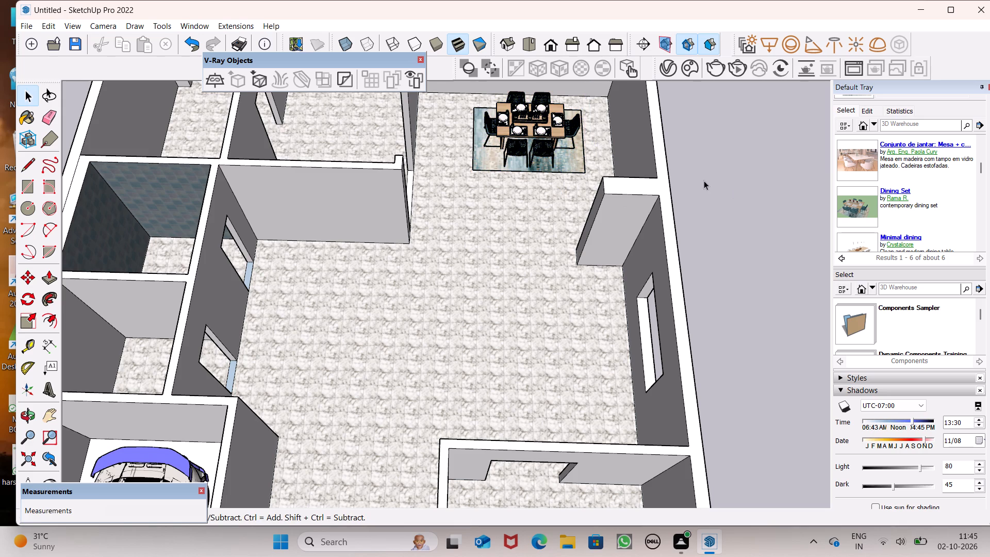
Examine how the dining set sits in its room from several angles, including through the rear window opening.
{"action": "scroll", "coordinate": [703, 177], "scroll_direction": "down", "scroll_amount": 1}
{"action": "scroll", "coordinate": [703, 177], "scroll_direction": "up", "scroll_amount": 1}
{"action": "scroll", "coordinate": [703, 177], "scroll_direction": "down", "scroll_amount": 3}
{"action": "scroll", "coordinate": [504, 273], "scroll_direction": "down", "scroll_amount": 6}
{"action": "scroll", "coordinate": [548, 124], "scroll_direction": "up", "scroll_amount": 9}
{"action": "scroll", "coordinate": [567, 248], "scroll_direction": "down", "scroll_amount": 7}
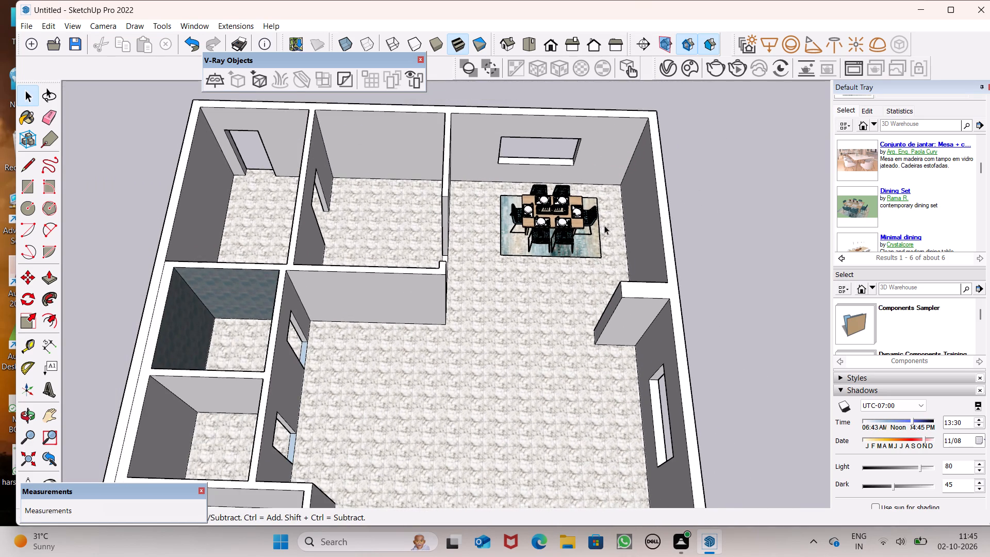
{"action": "scroll", "coordinate": [604, 225], "scroll_direction": "up", "scroll_amount": 2}
{"action": "middle_click_drag", "start_coordinate": [604, 221], "coordinate": [540, 33]}
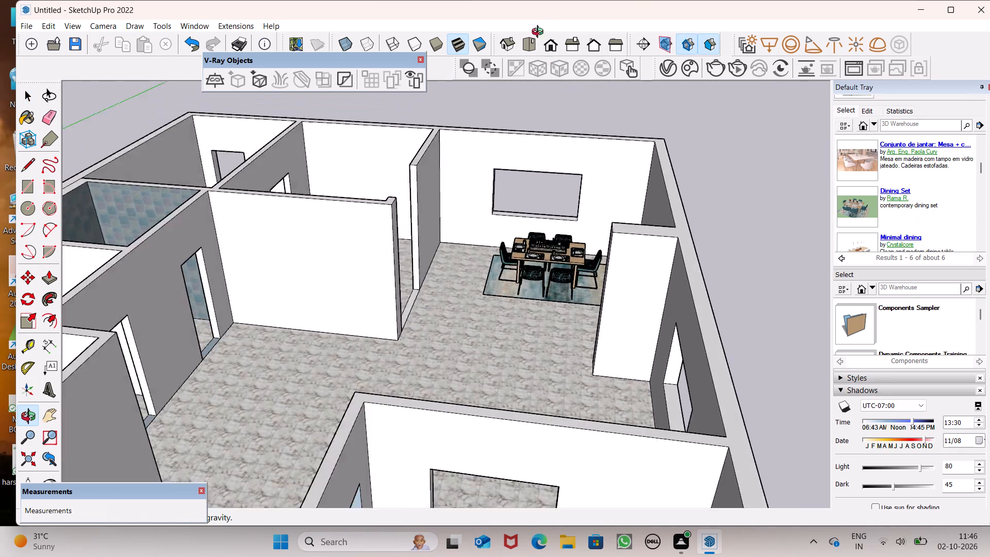
{"action": "middle_click_drag", "start_coordinate": [540, 33], "coordinate": [537, 8]}
{"action": "scroll", "coordinate": [568, 122], "scroll_direction": "up", "scroll_amount": 7}
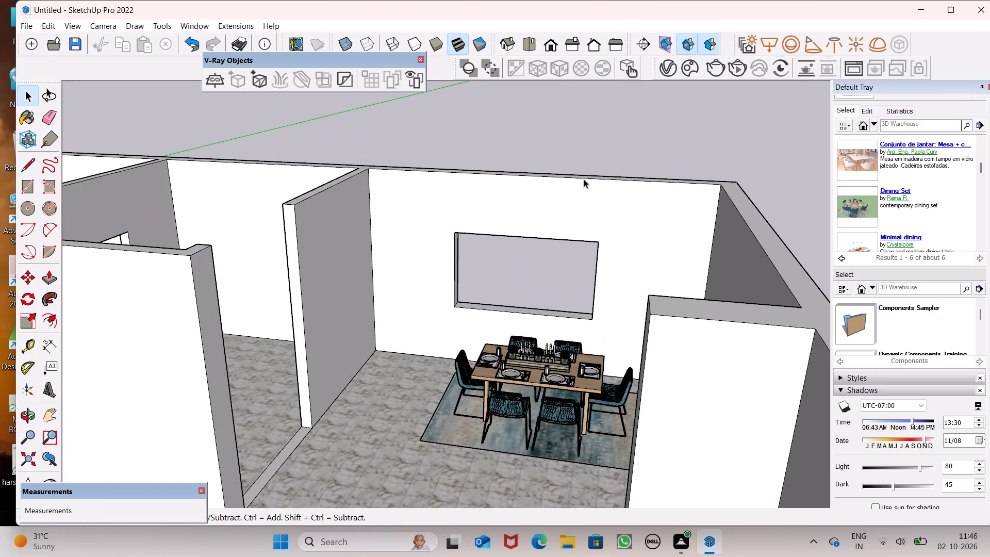
{"action": "scroll", "coordinate": [583, 249], "scroll_direction": "down", "scroll_amount": 1}
{"action": "middle_click_drag", "start_coordinate": [610, 287], "coordinate": [721, 309]}
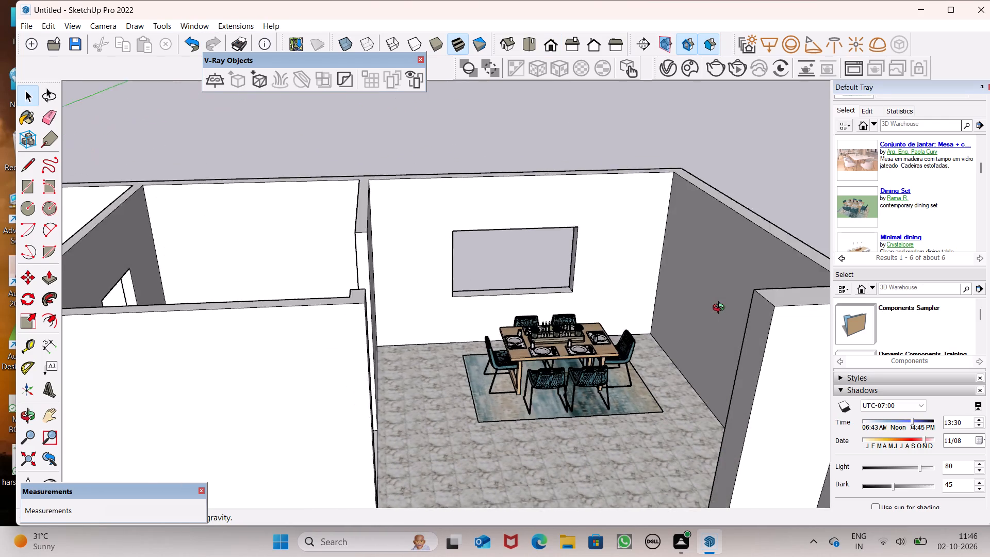
{"action": "middle_click_drag", "start_coordinate": [721, 309], "coordinate": [377, 351]}
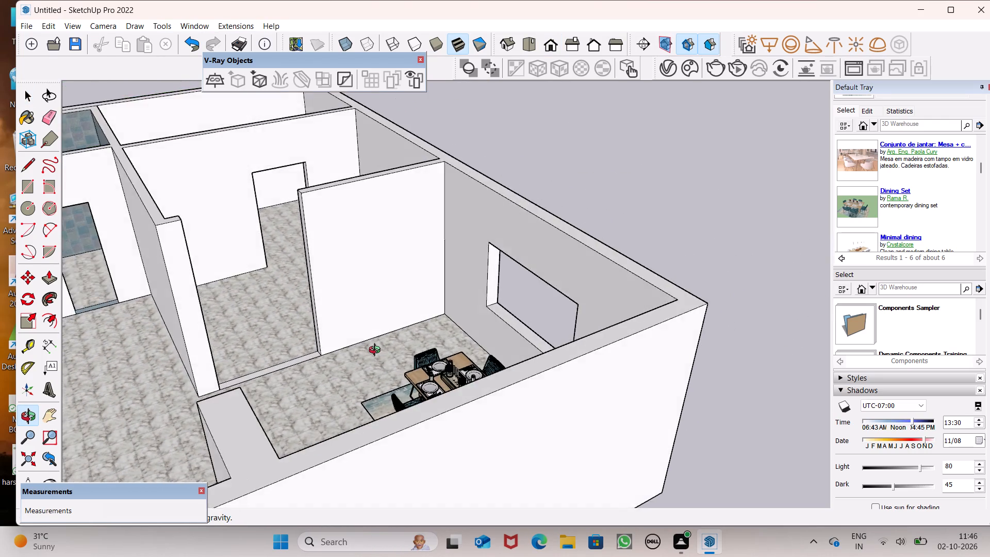
{"action": "middle_click_drag", "start_coordinate": [377, 351], "coordinate": [340, 399]}
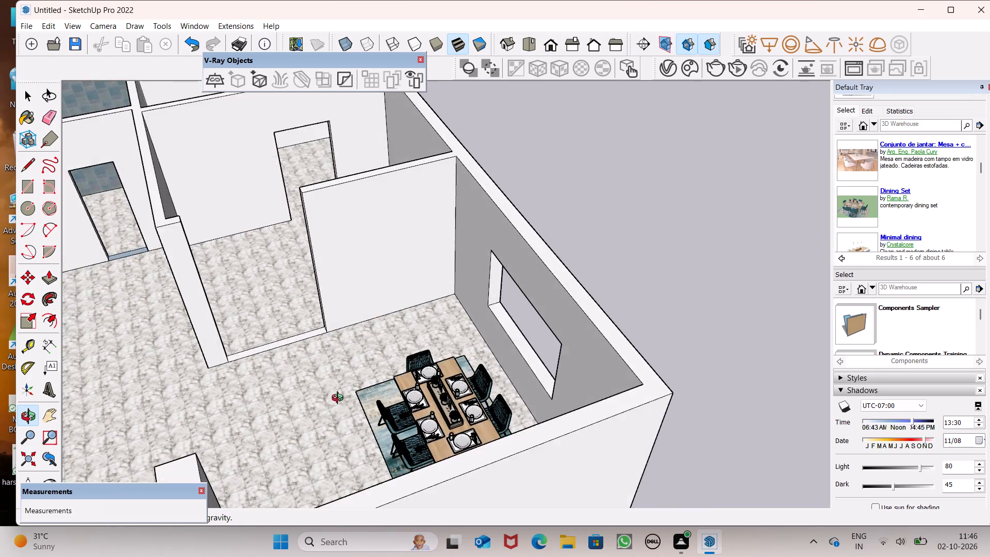
{"action": "middle_click_drag", "start_coordinate": [340, 399], "coordinate": [251, 372]}
{"action": "scroll", "coordinate": [343, 349], "scroll_direction": "up", "scroll_amount": 1}
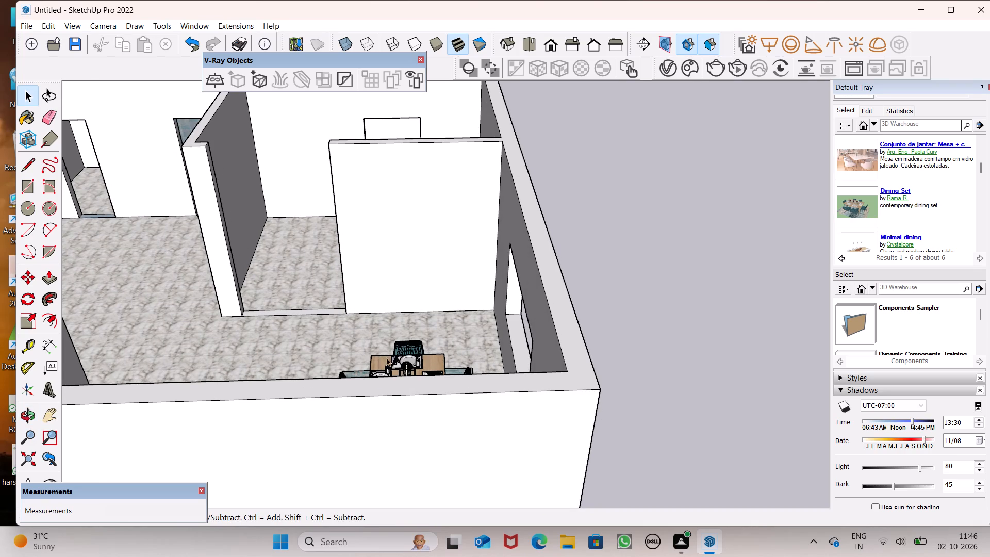
{"action": "scroll", "coordinate": [409, 334], "scroll_direction": "down", "scroll_amount": 2}
{"action": "middle_click_drag", "start_coordinate": [477, 367], "coordinate": [213, 451]}
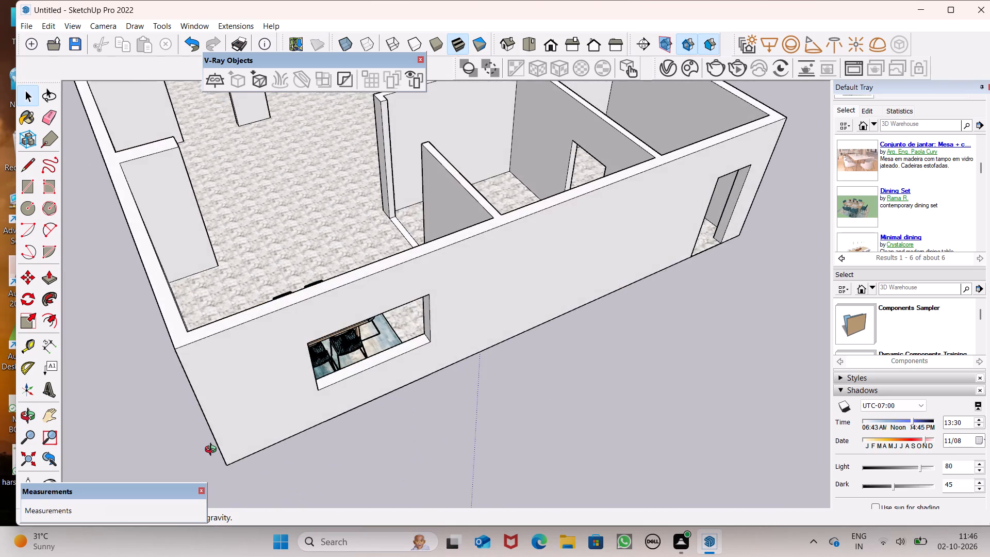
{"action": "middle_click_drag", "start_coordinate": [213, 451], "coordinate": [166, 355]}
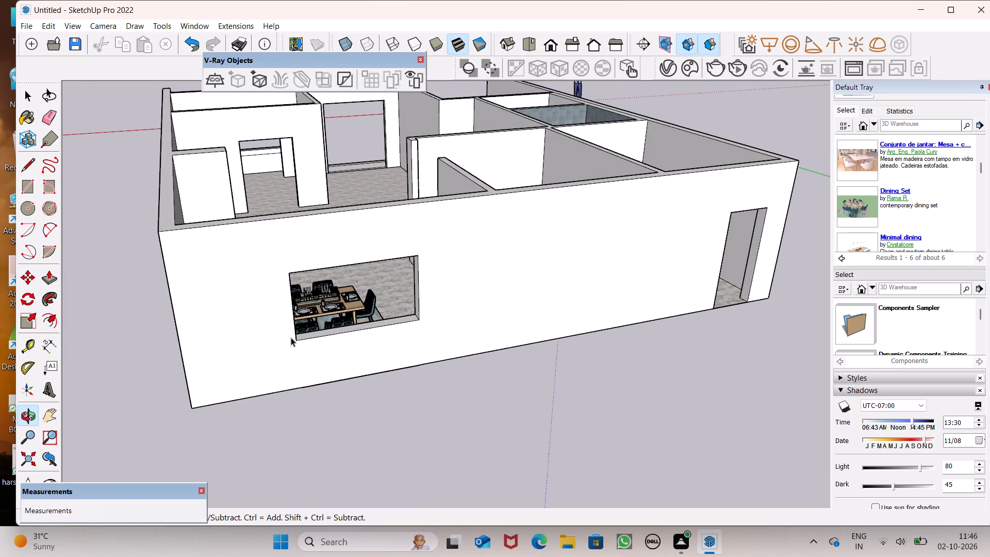
{"action": "scroll", "coordinate": [293, 337], "scroll_direction": "up", "scroll_amount": 1}
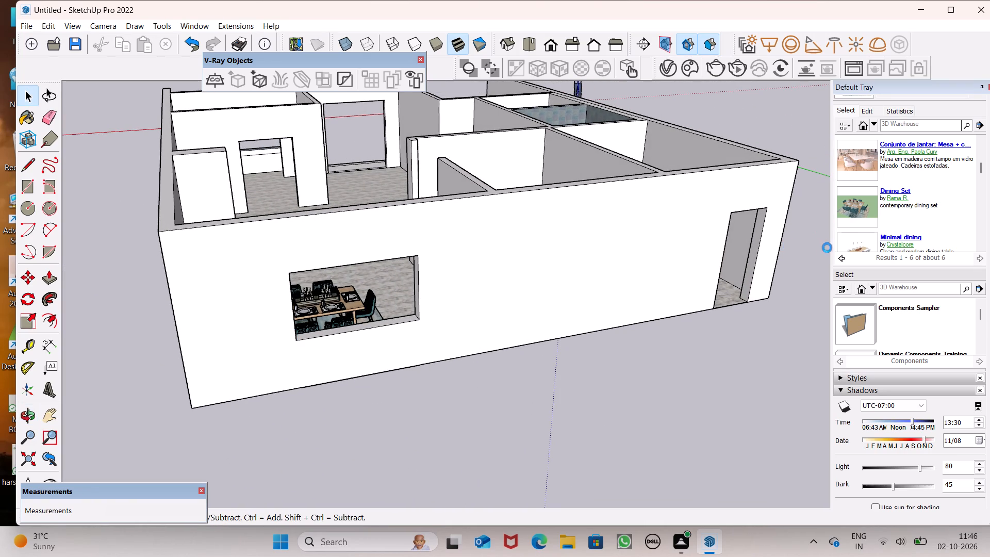
Examine the whole house model from outside and above, checking the layout with the dining set and car in place.
{"action": "scroll", "coordinate": [613, 230], "scroll_direction": "down", "scroll_amount": 5}
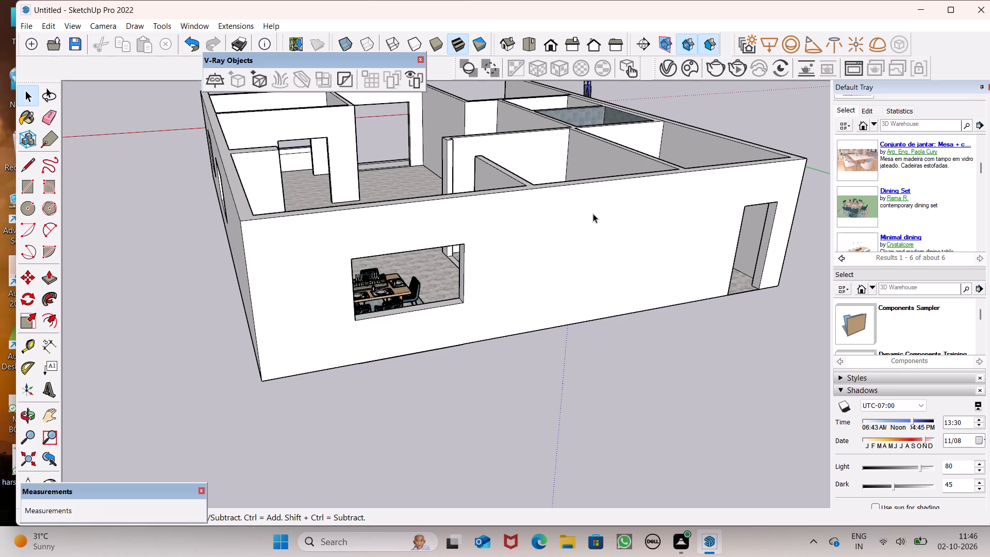
{"action": "scroll", "coordinate": [474, 218], "scroll_direction": "down", "scroll_amount": 10}
{"action": "middle_click_drag", "start_coordinate": [475, 235], "coordinate": [529, 299]}
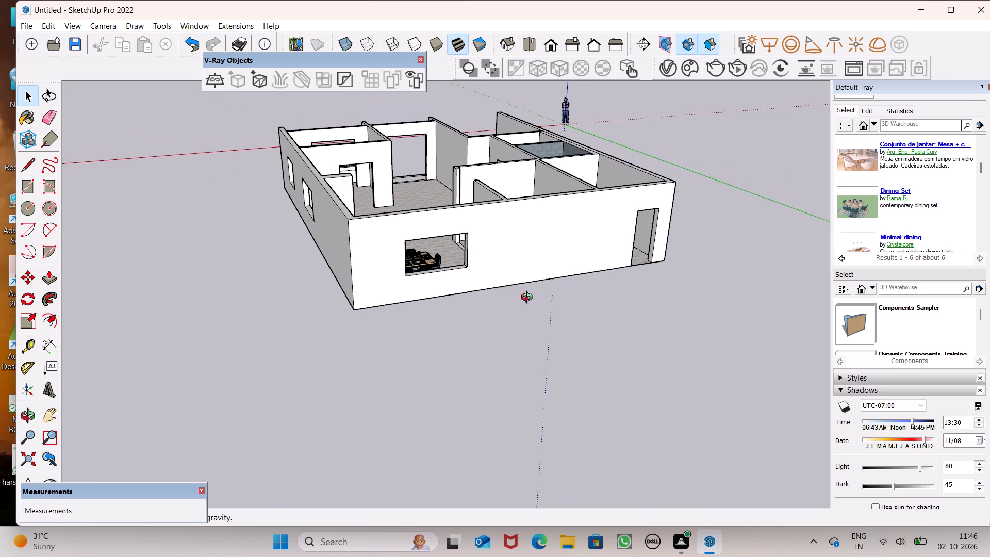
{"action": "middle_click_drag", "start_coordinate": [529, 299], "coordinate": [762, 392]}
{"action": "scroll", "coordinate": [763, 328], "scroll_direction": "up", "scroll_amount": 1}
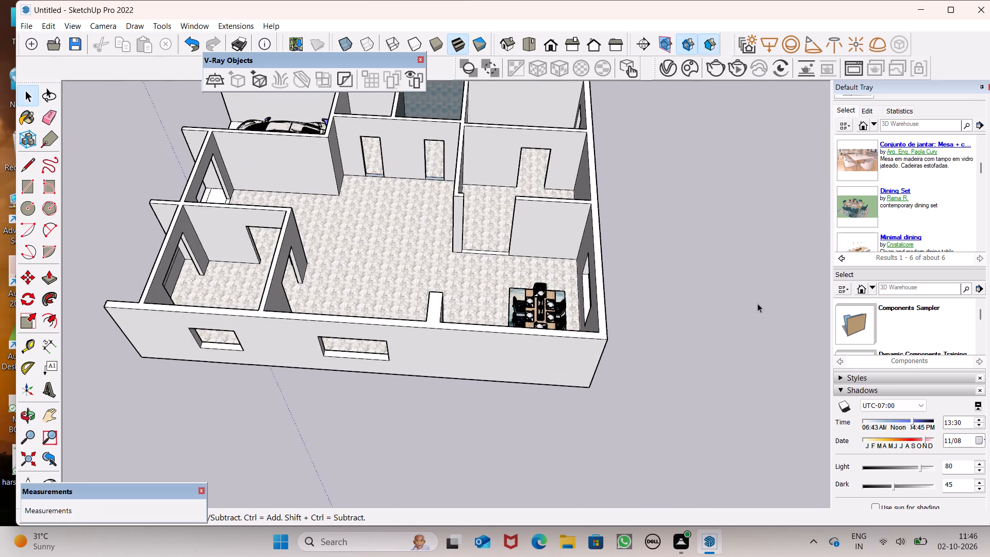
{"action": "scroll", "coordinate": [757, 303], "scroll_direction": "up", "scroll_amount": 6}
{"action": "middle_click_drag", "start_coordinate": [718, 332], "coordinate": [474, 214]}
{"action": "scroll", "coordinate": [537, 232], "scroll_direction": "down", "scroll_amount": 3}
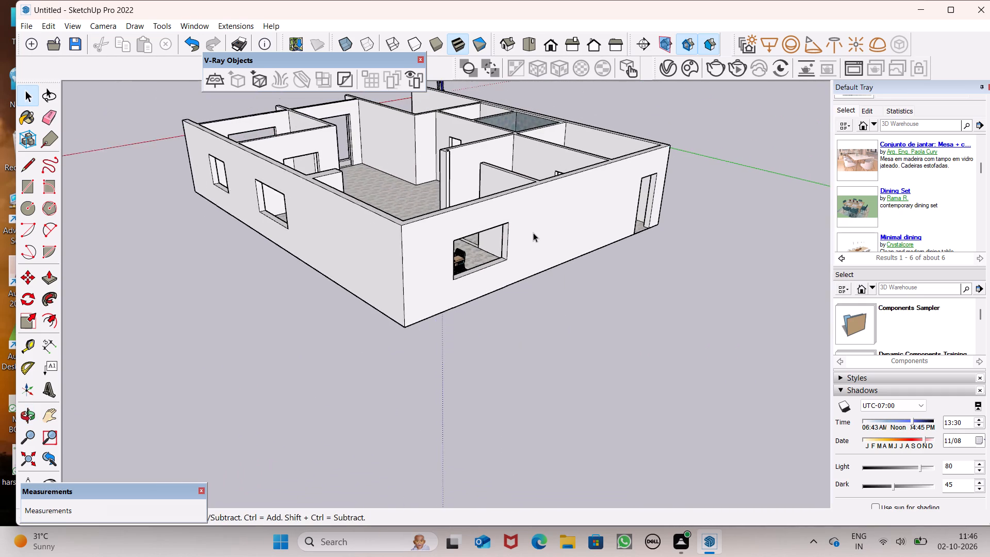
{"action": "scroll", "coordinate": [533, 233], "scroll_direction": "down", "scroll_amount": 3}
{"action": "middle_click_drag", "start_coordinate": [529, 232], "coordinate": [824, 328]}
{"action": "scroll", "coordinate": [573, 217], "scroll_direction": "down", "scroll_amount": 2}
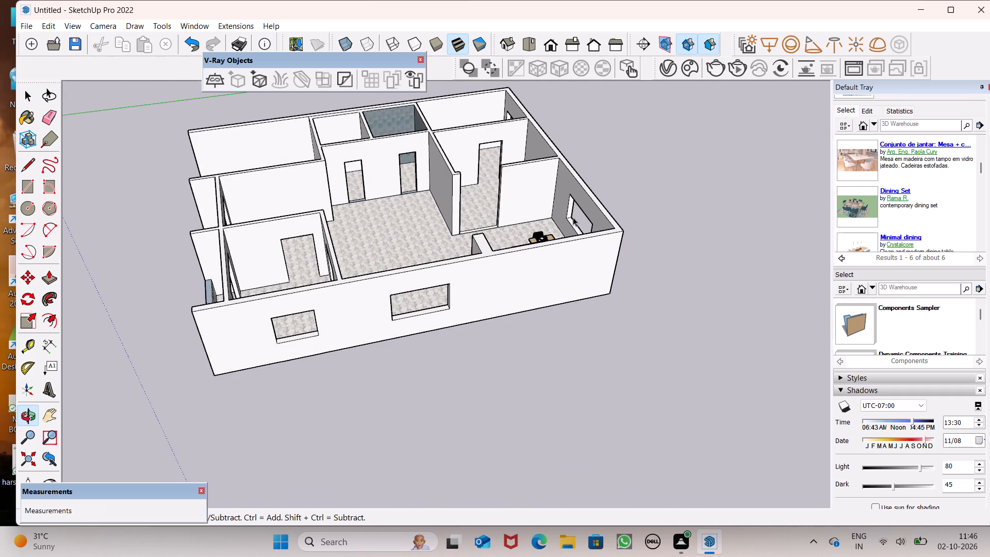
{"action": "scroll", "coordinate": [573, 217], "scroll_direction": "down", "scroll_amount": 2}
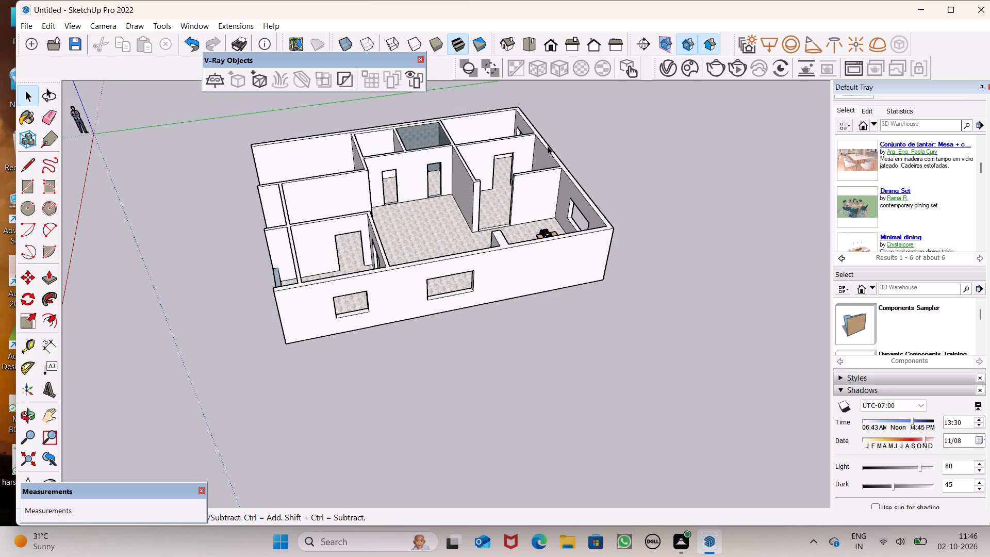
{"action": "scroll", "coordinate": [506, 240], "scroll_direction": "down", "scroll_amount": 2}
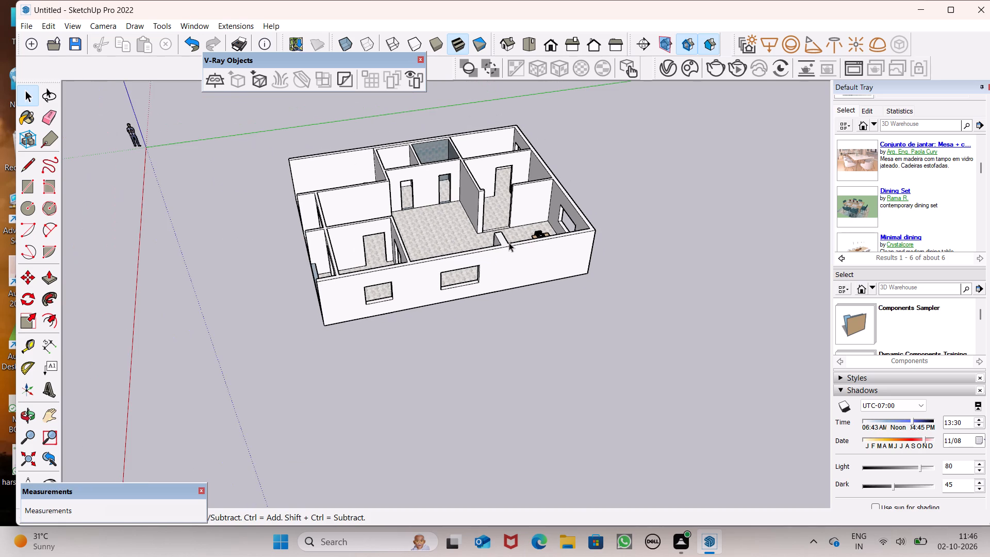
{"action": "middle_click_drag", "start_coordinate": [509, 242], "coordinate": [910, 375]}
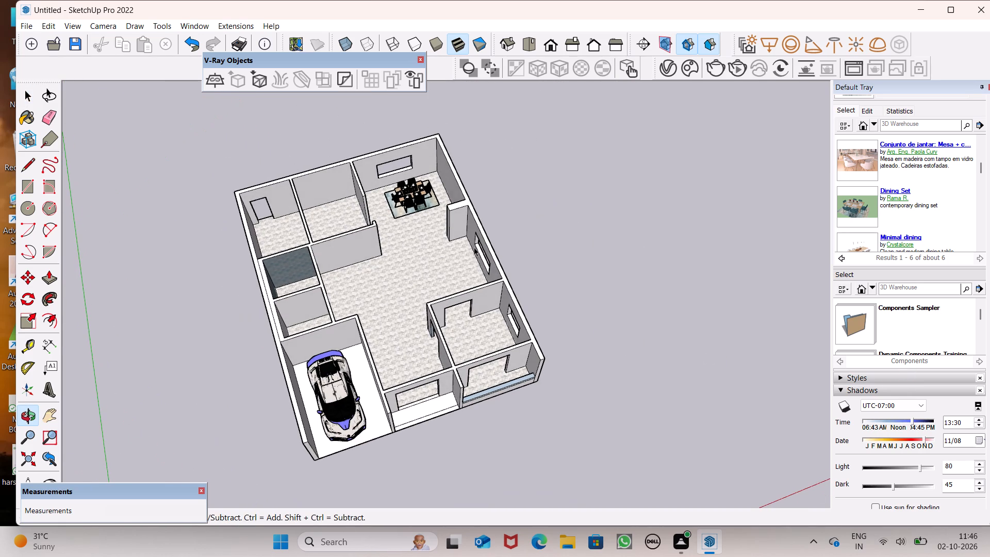
{"action": "scroll", "coordinate": [556, 321], "scroll_direction": "up", "scroll_amount": 1}
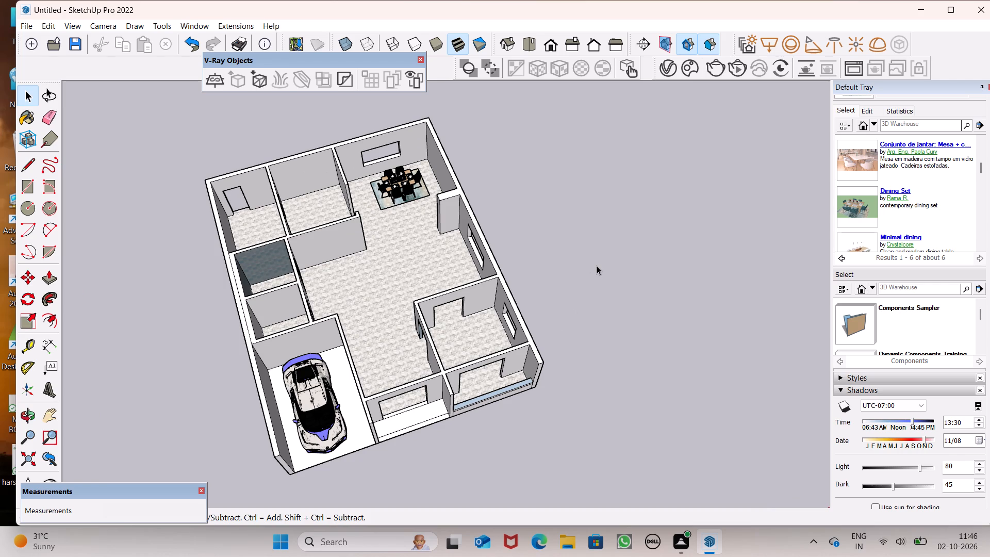
{"action": "middle_click_drag", "start_coordinate": [597, 266], "coordinate": [491, 334]}
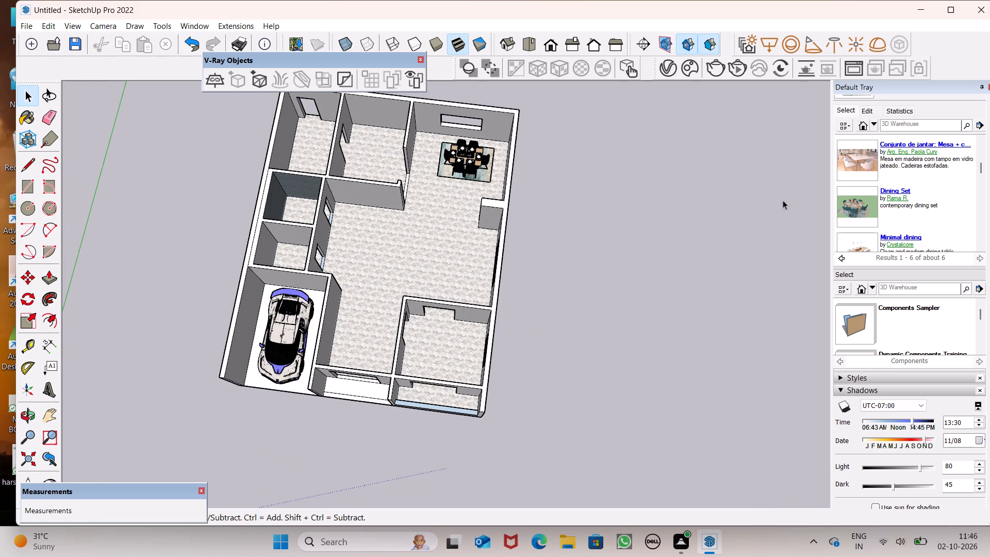
Search the 3D Warehouse component library for "l shape kitchen".
{"action": "left_click", "coordinate": [913, 123]}
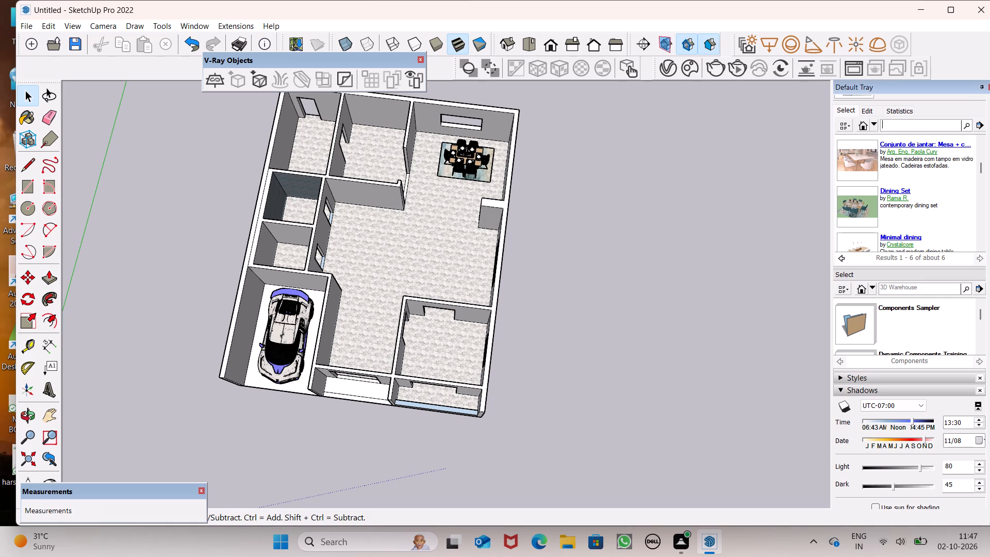
{"action": "key", "text": "l"}
{"action": "key", "text": "space"}
{"action": "type", "text": "shape kitchen"}
{"action": "key", "text": "Return"}
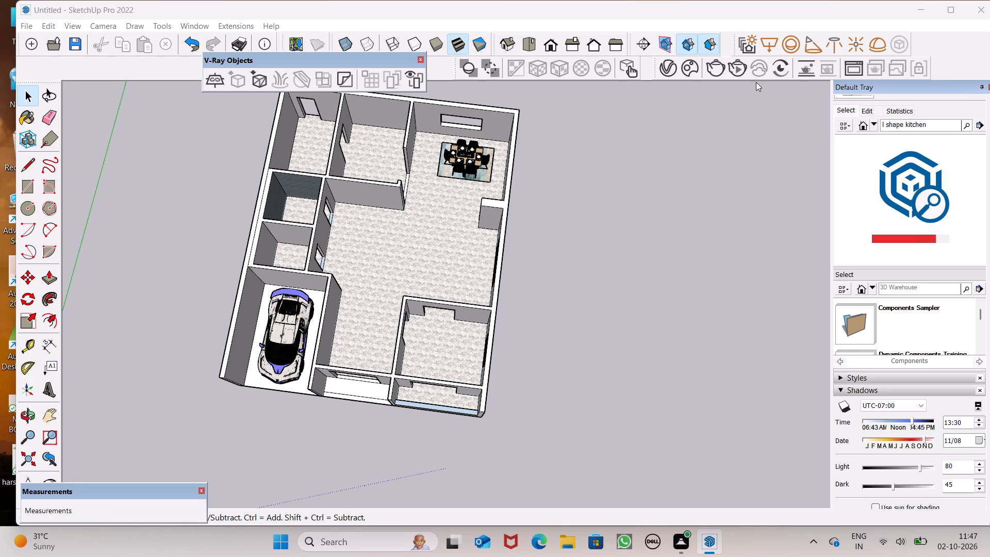
{"action": "scroll", "coordinate": [42, 192], "scroll_direction": "down", "scroll_amount": 4}
{"action": "left_click", "coordinate": [947, 9]}
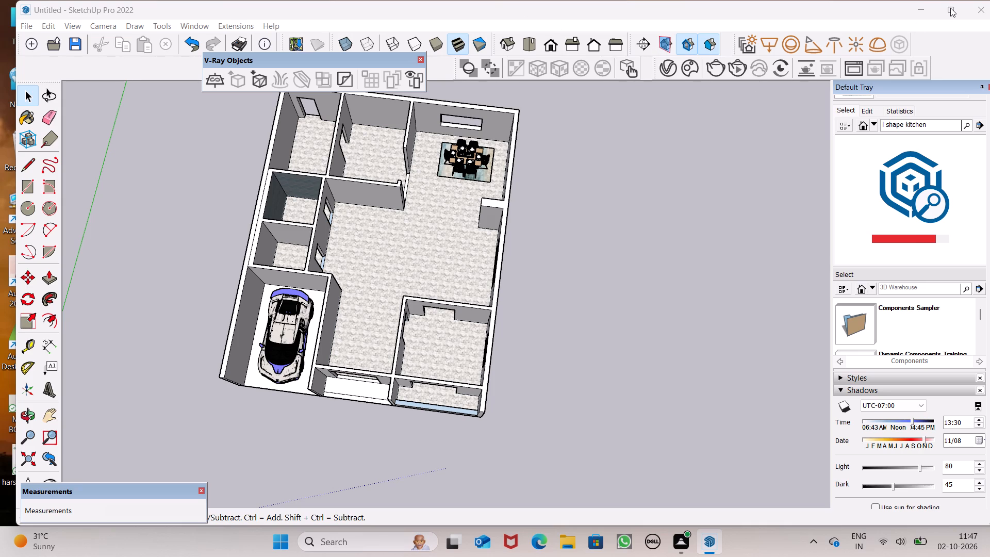
{"action": "left_click", "coordinate": [950, 8]}
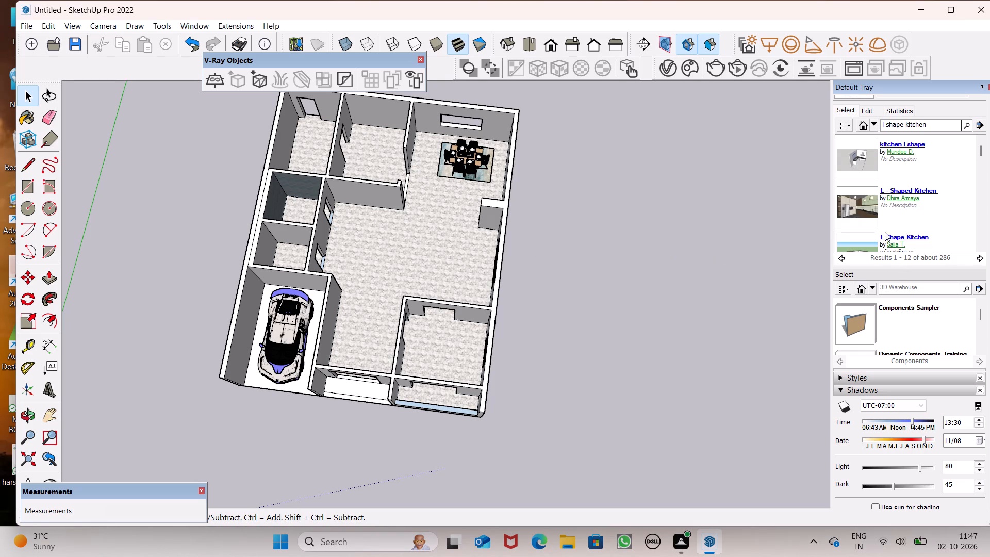
Look through the "l shape kitchen" search results and compare the model previews and descriptions for a suitable kitchen.
{"action": "scroll", "coordinate": [857, 162], "scroll_direction": "down", "scroll_amount": 4}
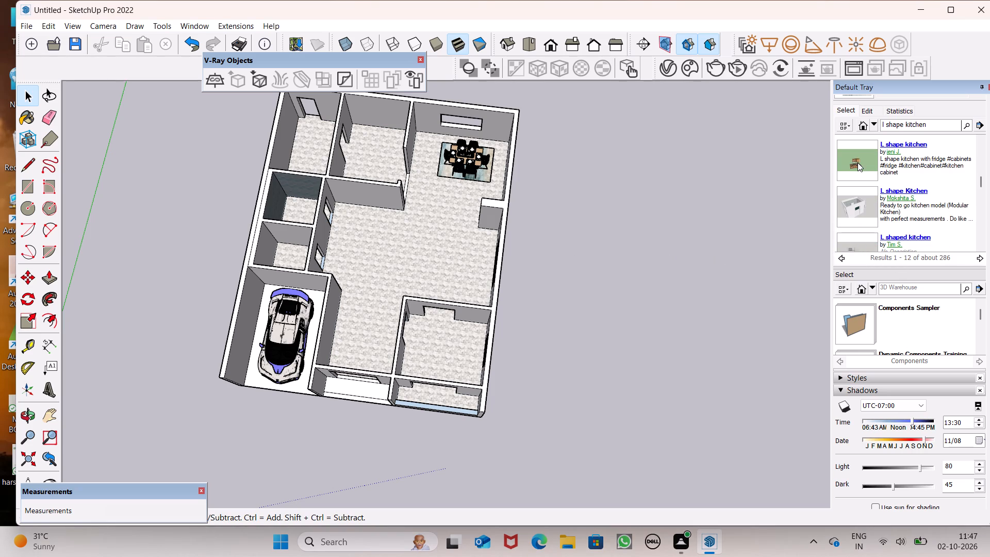
{"action": "scroll", "coordinate": [863, 163], "scroll_direction": "up", "scroll_amount": 1}
{"action": "scroll", "coordinate": [863, 163], "scroll_direction": "down", "scroll_amount": 3}
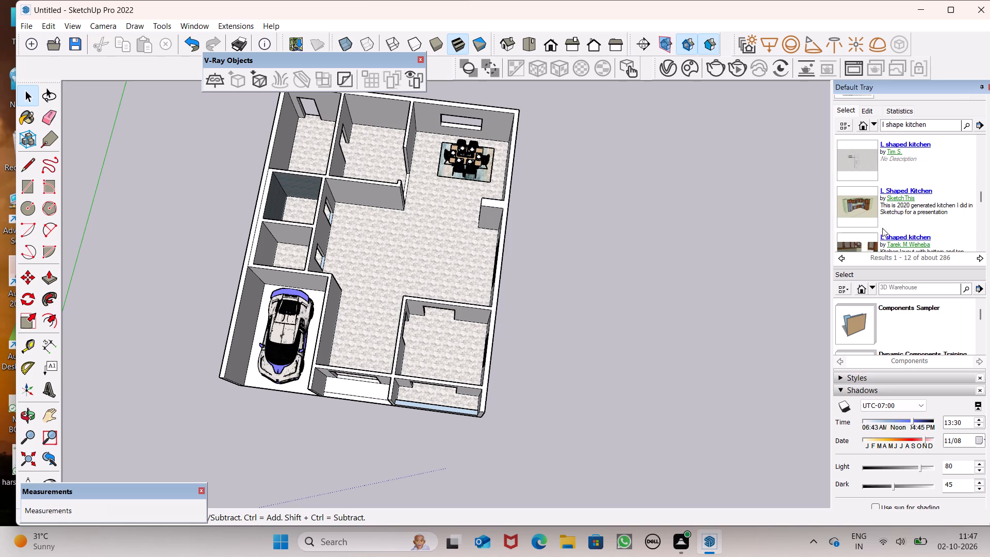
{"action": "scroll", "coordinate": [878, 235], "scroll_direction": "down", "scroll_amount": 2}
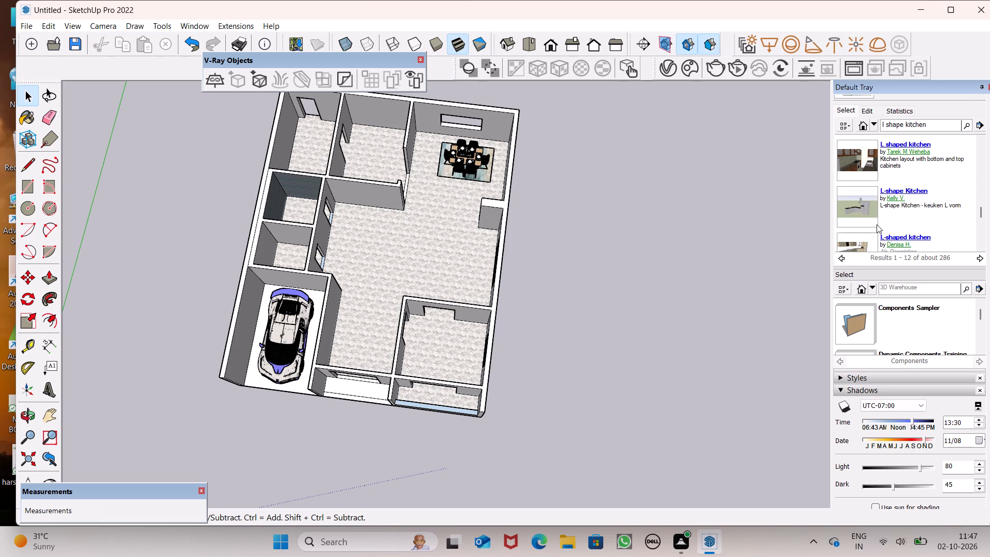
{"action": "scroll", "coordinate": [877, 224], "scroll_direction": "down", "scroll_amount": 1}
{"action": "scroll", "coordinate": [828, 208], "scroll_direction": "down", "scroll_amount": 1}
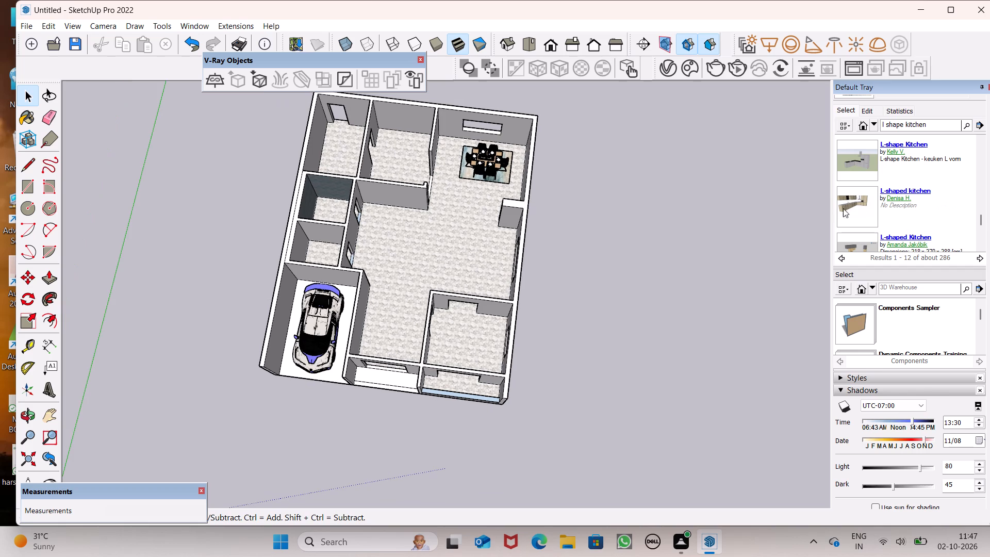
{"action": "scroll", "coordinate": [860, 210], "scroll_direction": "down", "scroll_amount": 3}
{"action": "scroll", "coordinate": [859, 158], "scroll_direction": "up", "scroll_amount": 1}
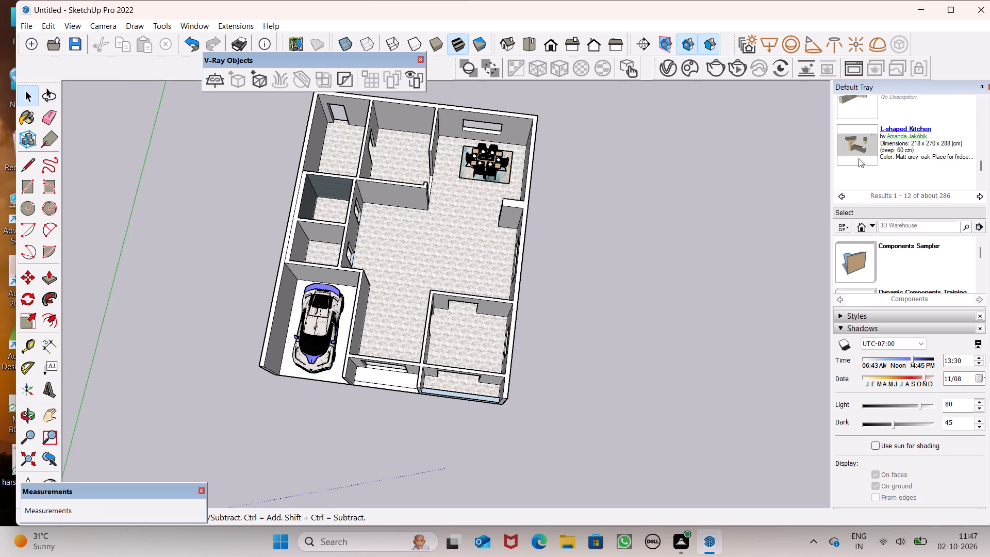
{"action": "scroll", "coordinate": [859, 158], "scroll_direction": "up", "scroll_amount": 3}
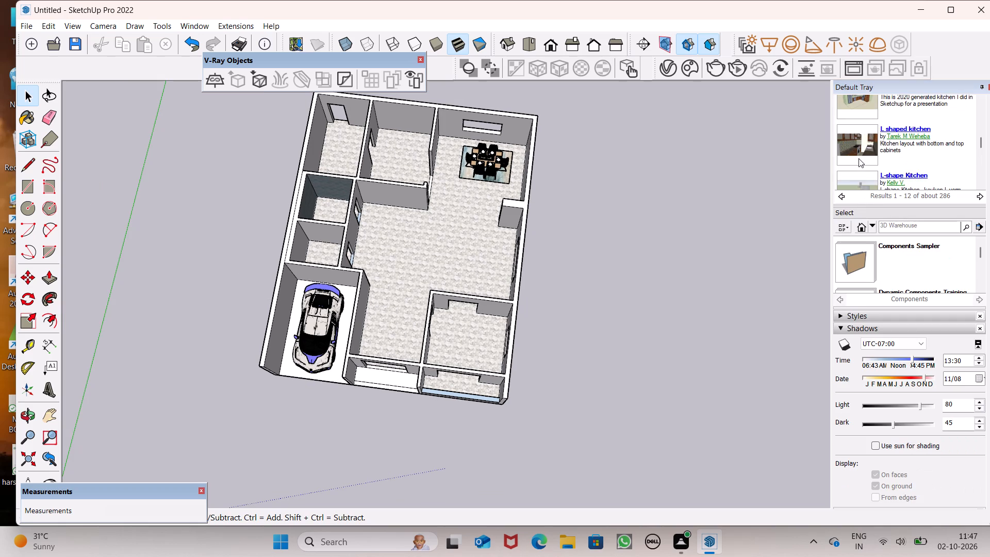
{"action": "scroll", "coordinate": [859, 158], "scroll_direction": "up", "scroll_amount": 4}
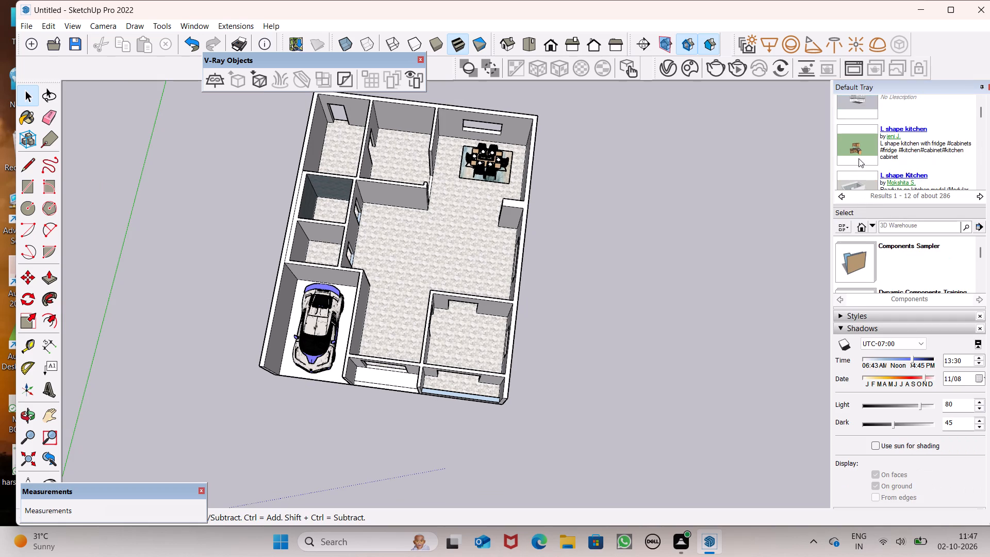
{"action": "scroll", "coordinate": [862, 133], "scroll_direction": "up", "scroll_amount": 2}
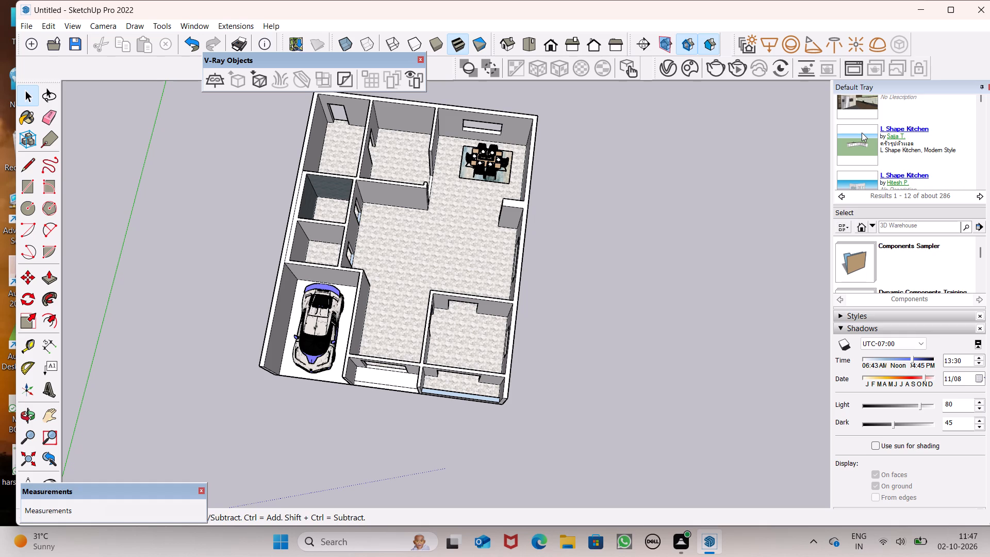
{"action": "scroll", "coordinate": [862, 132], "scroll_direction": "up", "scroll_amount": 1}
{"action": "scroll", "coordinate": [862, 132], "scroll_direction": "down", "scroll_amount": 3}
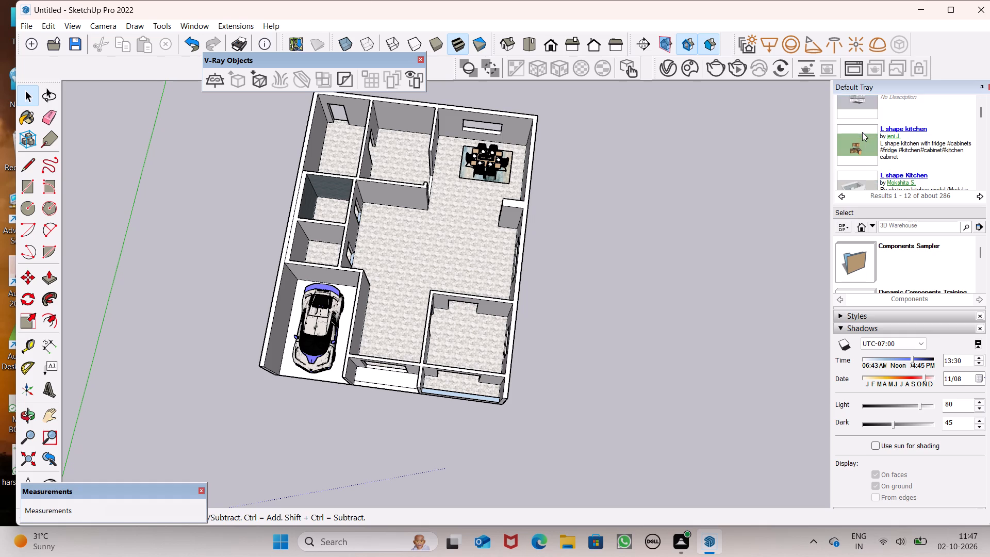
{"action": "scroll", "coordinate": [861, 165], "scroll_direction": "down", "scroll_amount": 2}
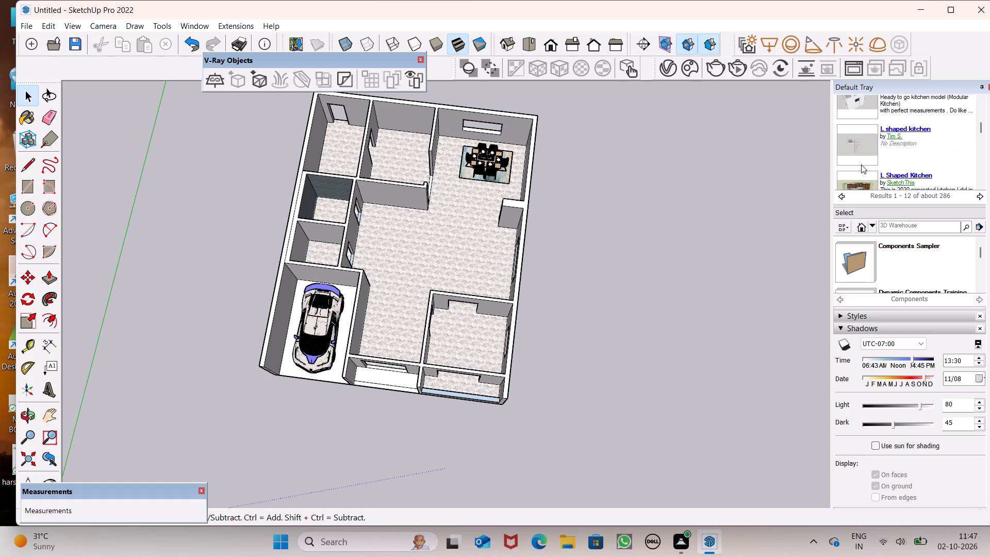
{"action": "scroll", "coordinate": [856, 148], "scroll_direction": "up", "scroll_amount": 1}
{"action": "scroll", "coordinate": [856, 148], "scroll_direction": "down", "scroll_amount": 2}
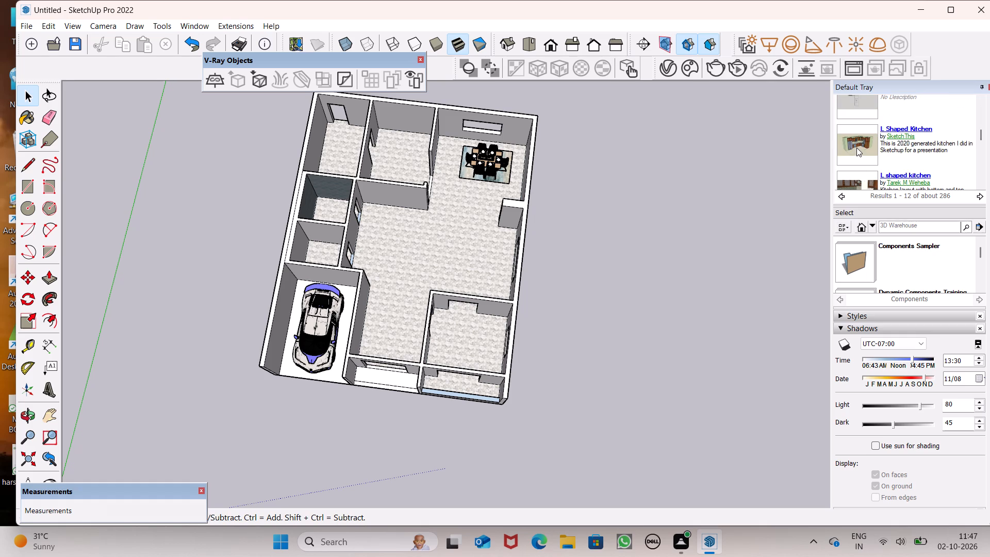
{"action": "scroll", "coordinate": [856, 148], "scroll_direction": "up", "scroll_amount": 2}
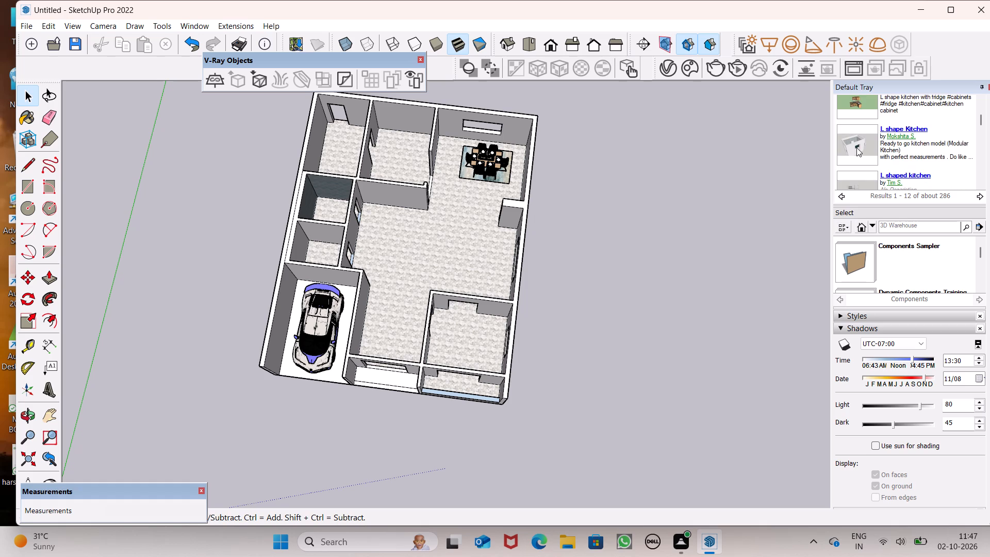
{"action": "scroll", "coordinate": [856, 148], "scroll_direction": "down", "scroll_amount": 2}
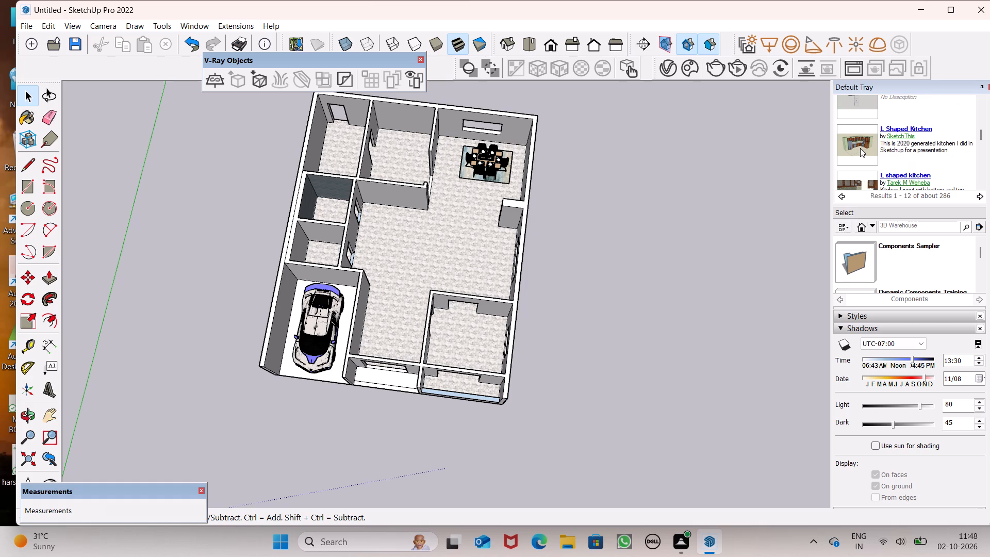
{"action": "scroll", "coordinate": [860, 148], "scroll_direction": "down", "scroll_amount": 1}
{"action": "scroll", "coordinate": [860, 148], "scroll_direction": "up", "scroll_amount": 4}
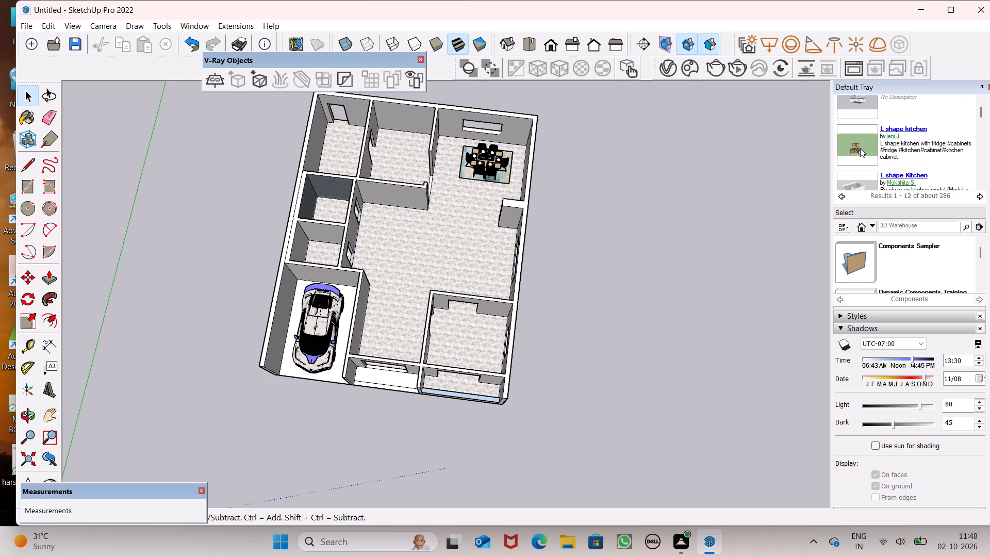
{"action": "scroll", "coordinate": [860, 148], "scroll_direction": "up", "scroll_amount": 4}
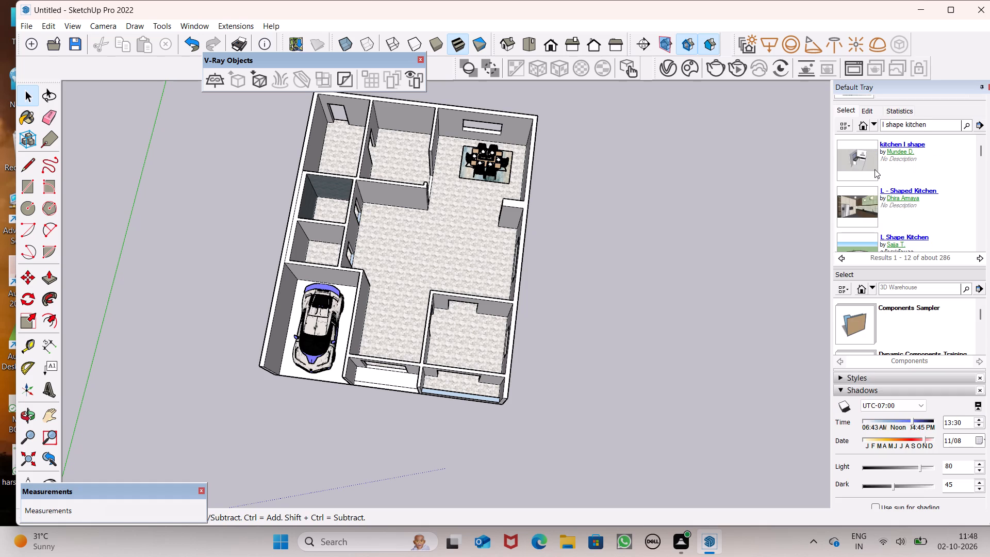
Download the "L shape kitchen" model with fridge and cabinets and place it on open ground away from the house.
{"action": "scroll", "coordinate": [874, 208], "scroll_direction": "down", "scroll_amount": 1}
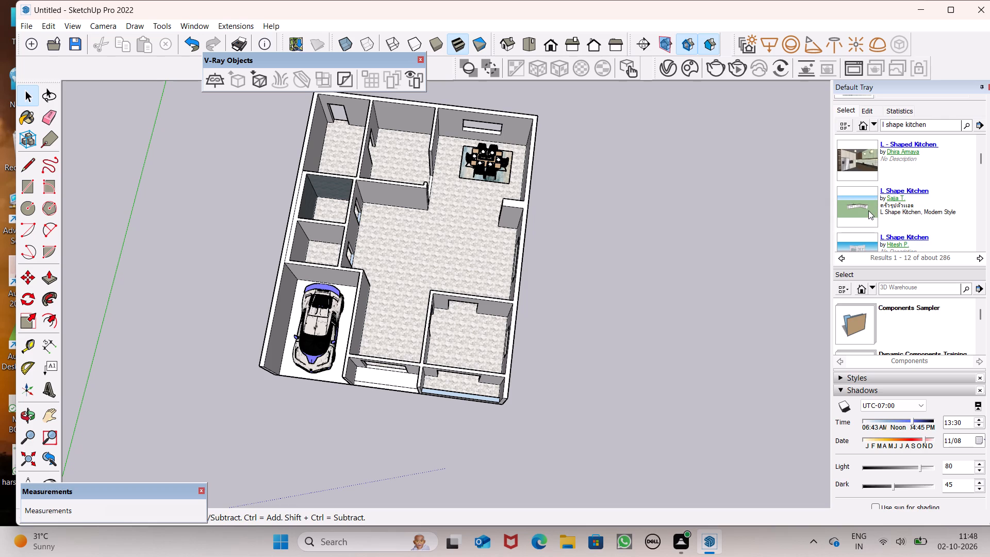
{"action": "scroll", "coordinate": [860, 220], "scroll_direction": "down", "scroll_amount": 2}
{"action": "scroll", "coordinate": [855, 208], "scroll_direction": "up", "scroll_amount": 1}
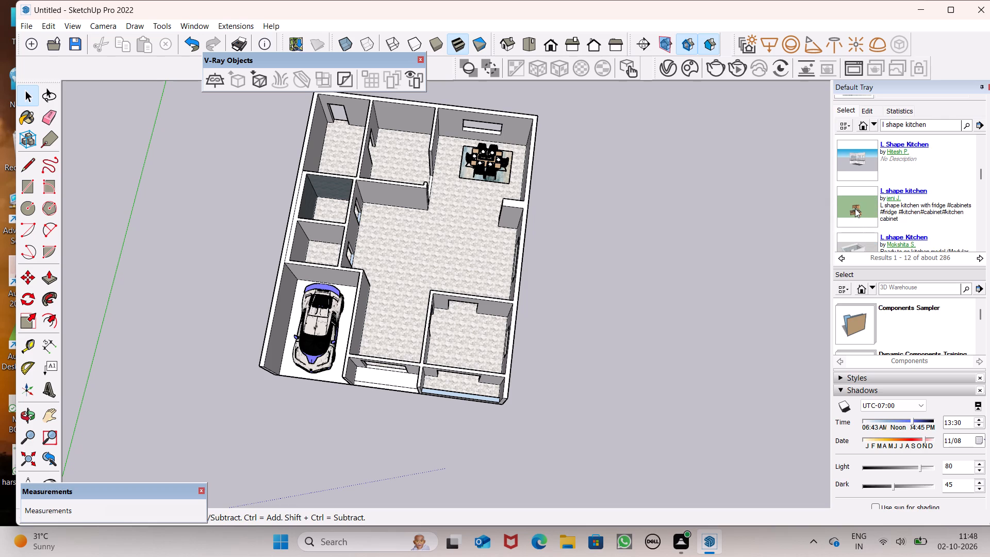
{"action": "scroll", "coordinate": [855, 208], "scroll_direction": "down", "scroll_amount": 1}
{"action": "left_click", "coordinate": [855, 208]}
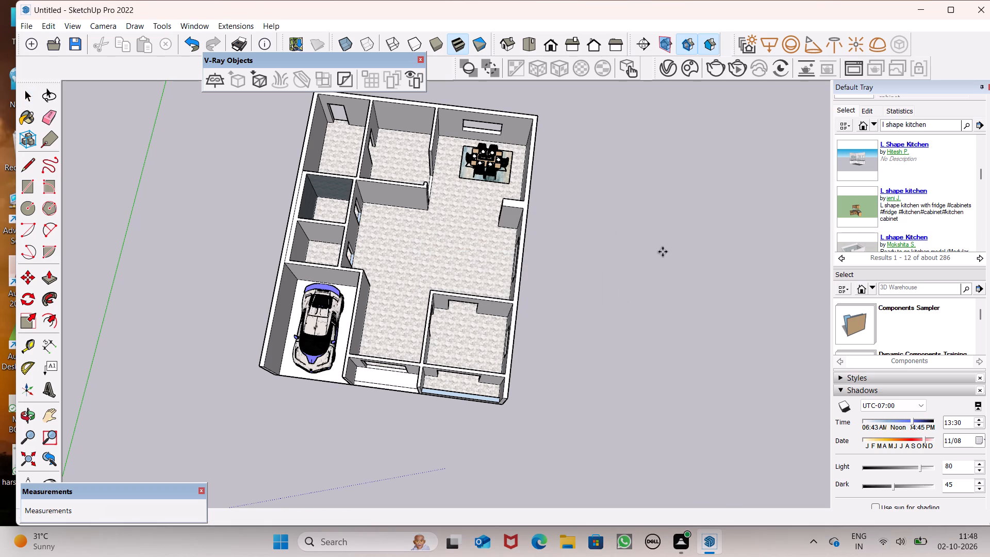
{"action": "scroll", "coordinate": [872, 195], "scroll_direction": "up", "scroll_amount": 6}
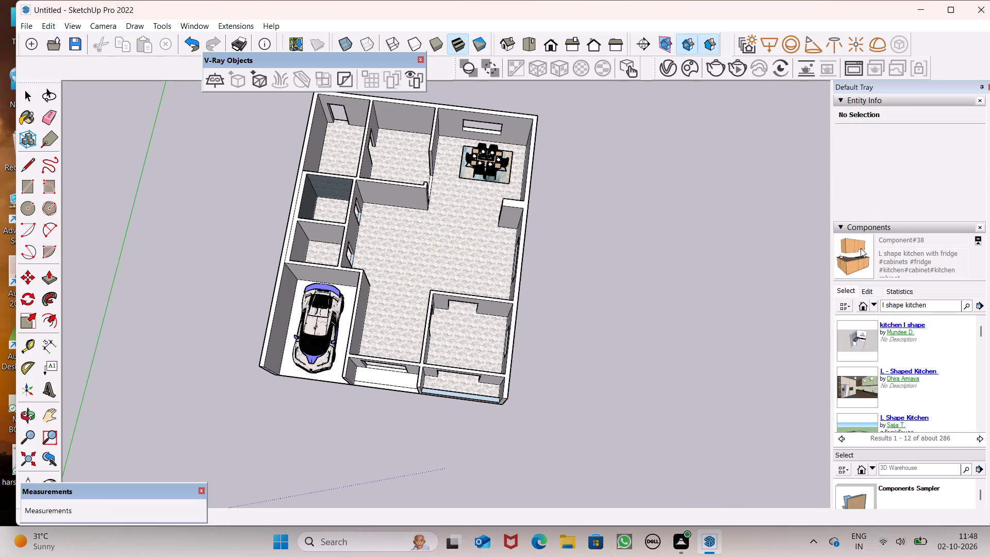
{"action": "left_click", "coordinate": [859, 259]}
{"action": "scroll", "coordinate": [697, 284], "scroll_direction": "down", "scroll_amount": 6}
{"action": "scroll", "coordinate": [495, 244], "scroll_direction": "down", "scroll_amount": 20}
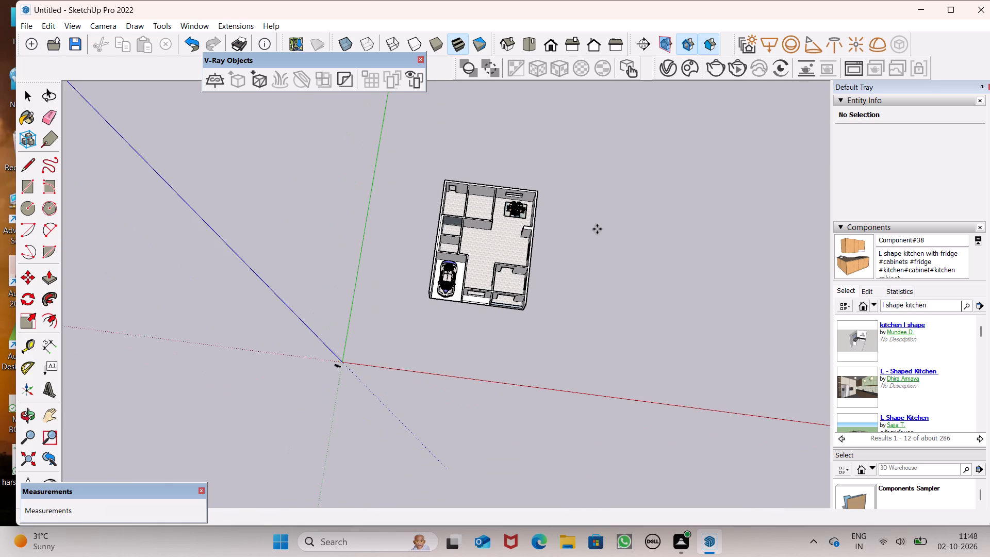
{"action": "scroll", "coordinate": [597, 231], "scroll_direction": "down", "scroll_amount": 7}
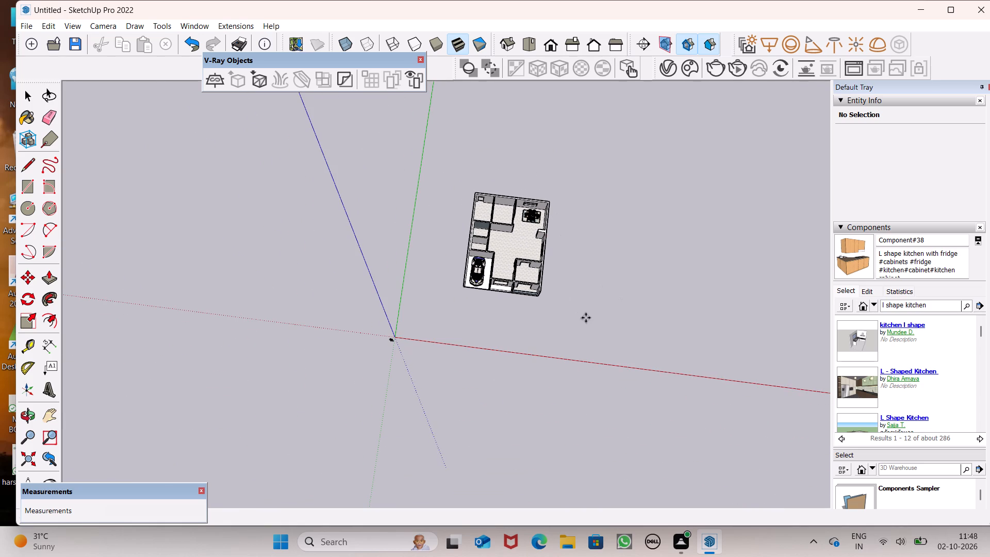
{"action": "left_click", "coordinate": [586, 318]}
{"action": "scroll", "coordinate": [593, 273], "scroll_direction": "down", "scroll_amount": 18}
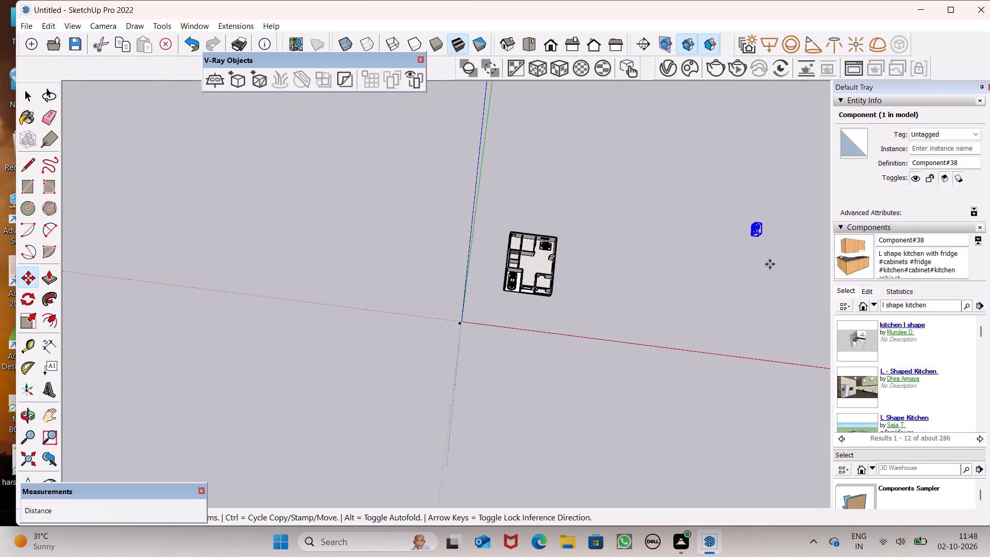
Move the L-shape kitchen close to the house, just outside the side wall with the window openings.
{"action": "scroll", "coordinate": [770, 264], "scroll_direction": "up", "scroll_amount": 6}
{"action": "scroll", "coordinate": [734, 140], "scroll_direction": "up", "scroll_amount": 8}
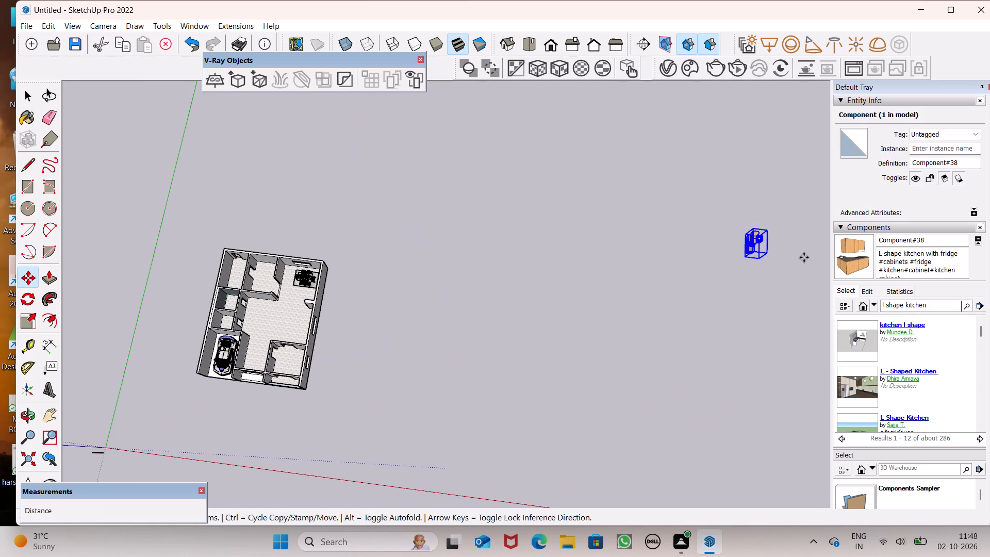
{"action": "key", "text": "m"}
{"action": "key", "text": "Return"}
{"action": "left_click_drag", "start_coordinate": [766, 252], "coordinate": [442, 354]}
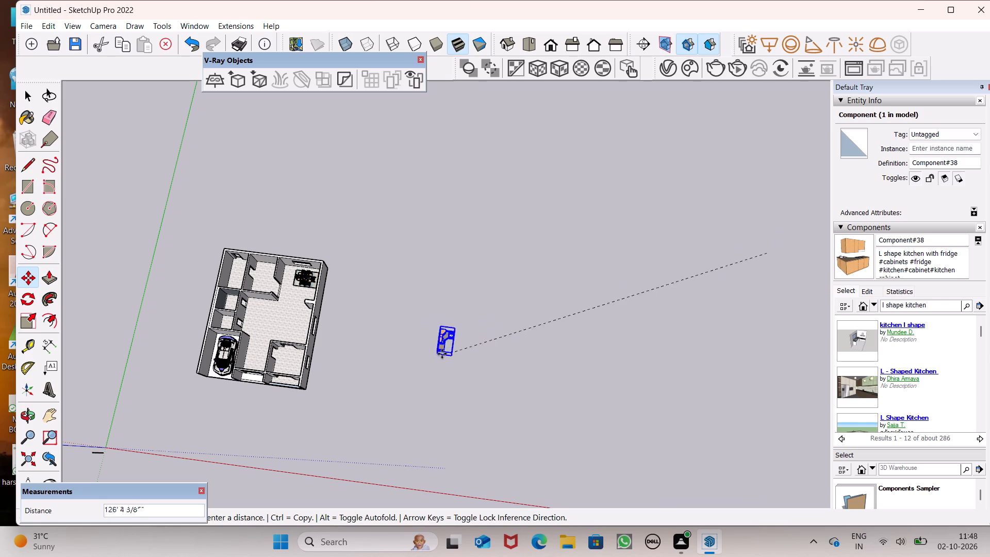
{"action": "left_click_drag", "start_coordinate": [442, 354], "coordinate": [358, 367]}
{"action": "left_click_drag", "start_coordinate": [416, 414], "coordinate": [404, 401]}
{"action": "left_click", "coordinate": [410, 408]}
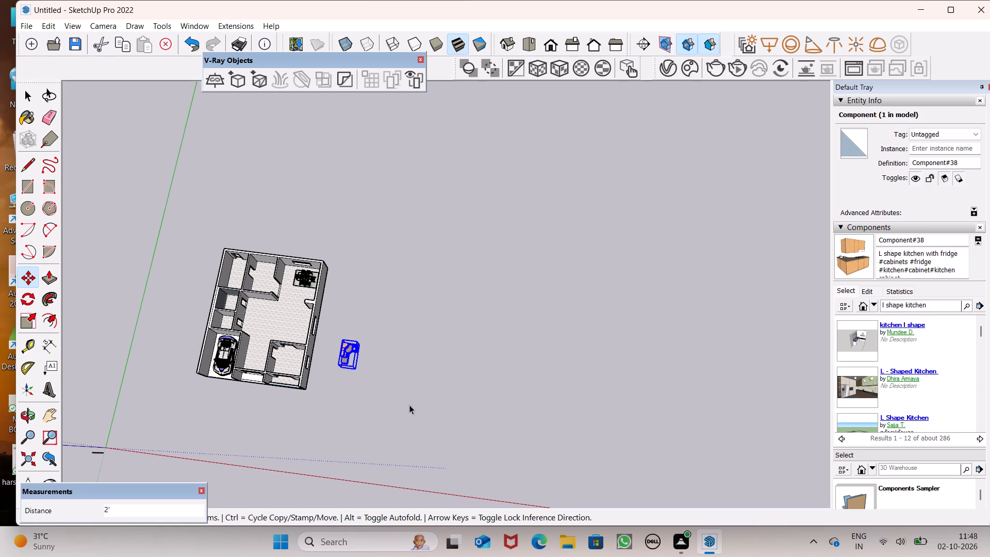
{"action": "key", "text": "space"}
Examine the L-shape kitchen's cabinets, hob and sink up close, and its orientation relative to the house.
{"action": "scroll", "coordinate": [322, 365], "scroll_direction": "up", "scroll_amount": 20}
{"action": "scroll", "coordinate": [322, 365], "scroll_direction": "up", "scroll_amount": 1}
{"action": "left_click", "coordinate": [413, 337]}
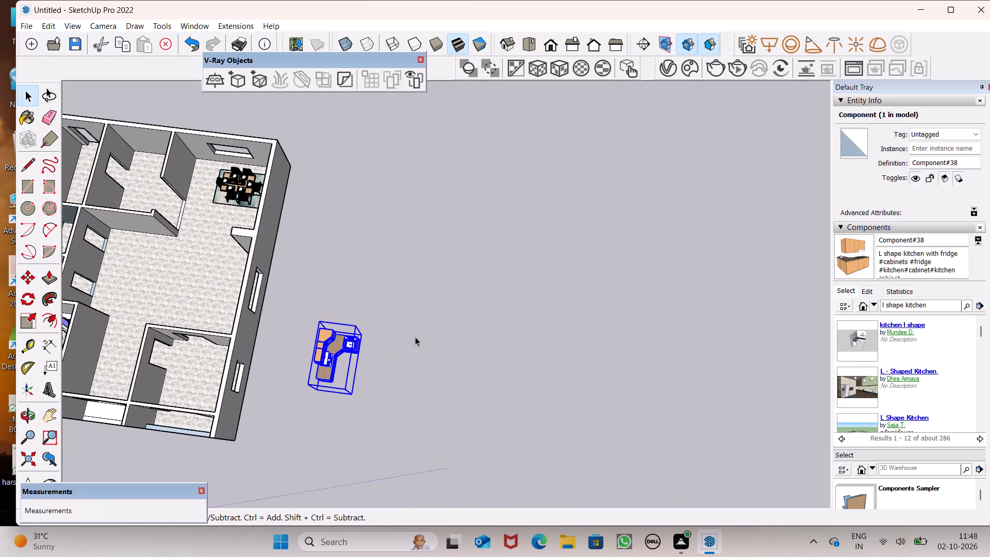
{"action": "scroll", "coordinate": [350, 401], "scroll_direction": "up", "scroll_amount": 9}
{"action": "scroll", "coordinate": [355, 345], "scroll_direction": "up", "scroll_amount": 1}
{"action": "middle_click_drag", "start_coordinate": [354, 345], "coordinate": [366, 201]}
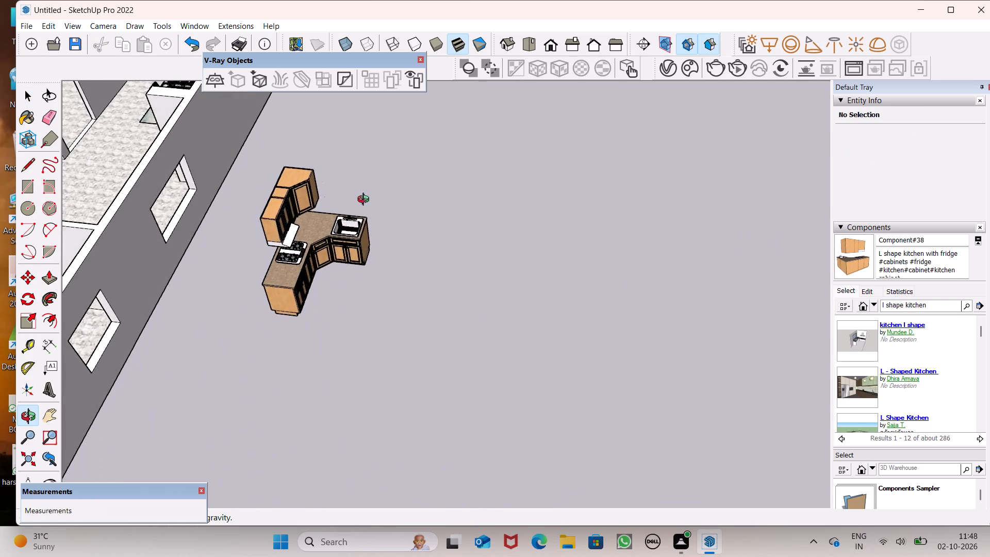
{"action": "middle_click_drag", "start_coordinate": [366, 201], "coordinate": [415, 227]}
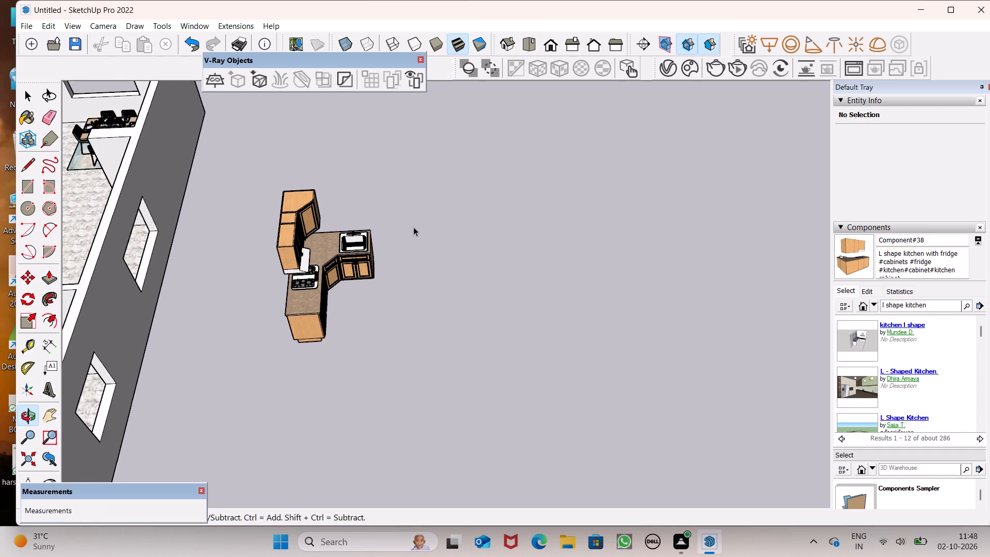
{"action": "scroll", "coordinate": [414, 227], "scroll_direction": "down", "scroll_amount": 12}
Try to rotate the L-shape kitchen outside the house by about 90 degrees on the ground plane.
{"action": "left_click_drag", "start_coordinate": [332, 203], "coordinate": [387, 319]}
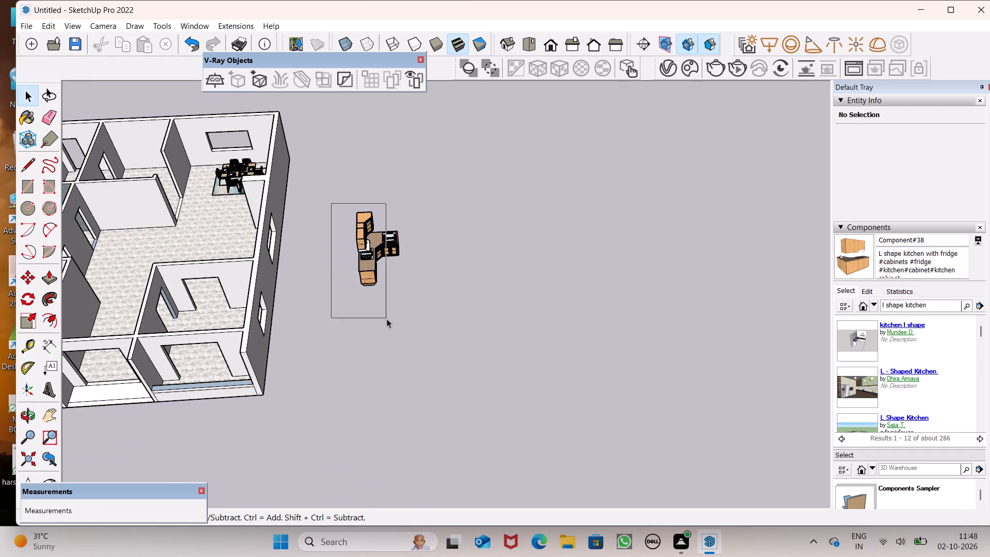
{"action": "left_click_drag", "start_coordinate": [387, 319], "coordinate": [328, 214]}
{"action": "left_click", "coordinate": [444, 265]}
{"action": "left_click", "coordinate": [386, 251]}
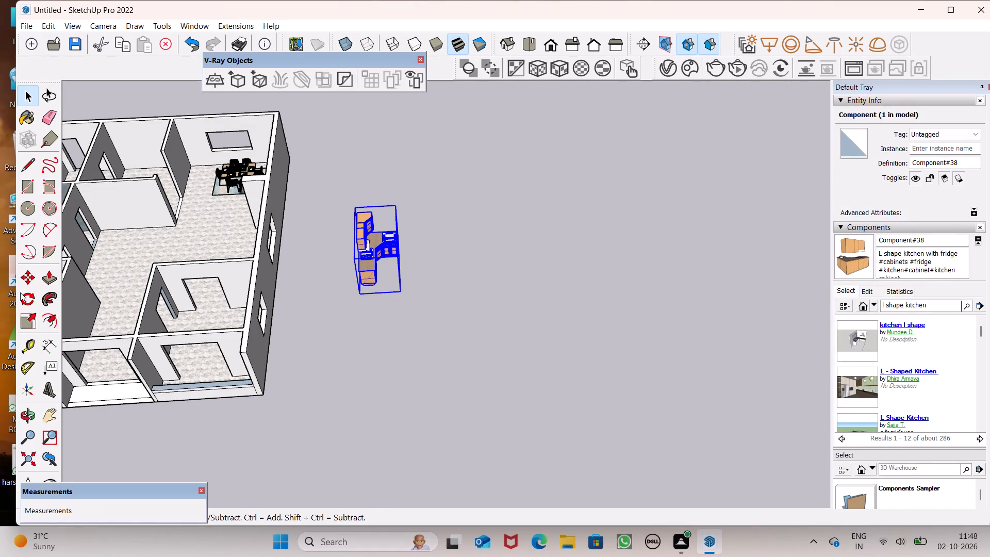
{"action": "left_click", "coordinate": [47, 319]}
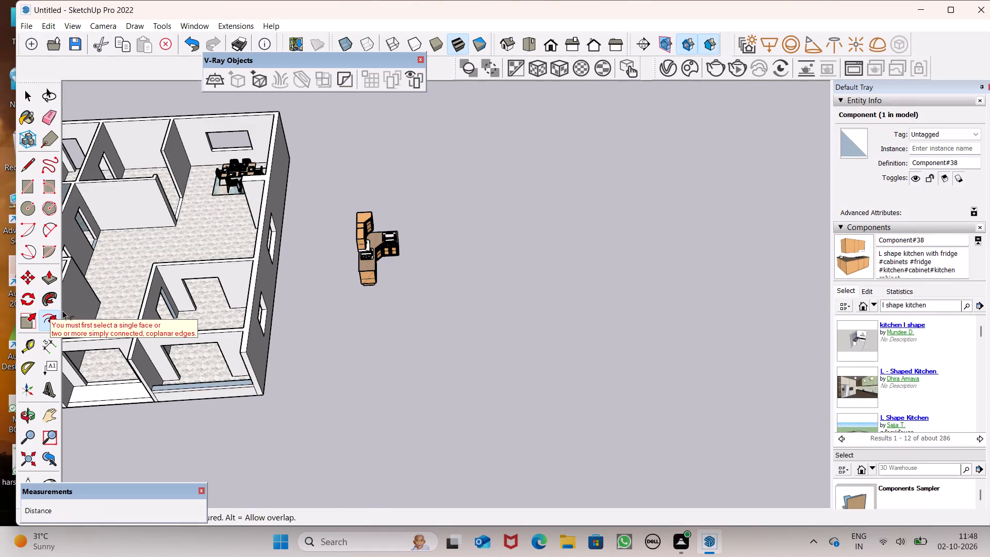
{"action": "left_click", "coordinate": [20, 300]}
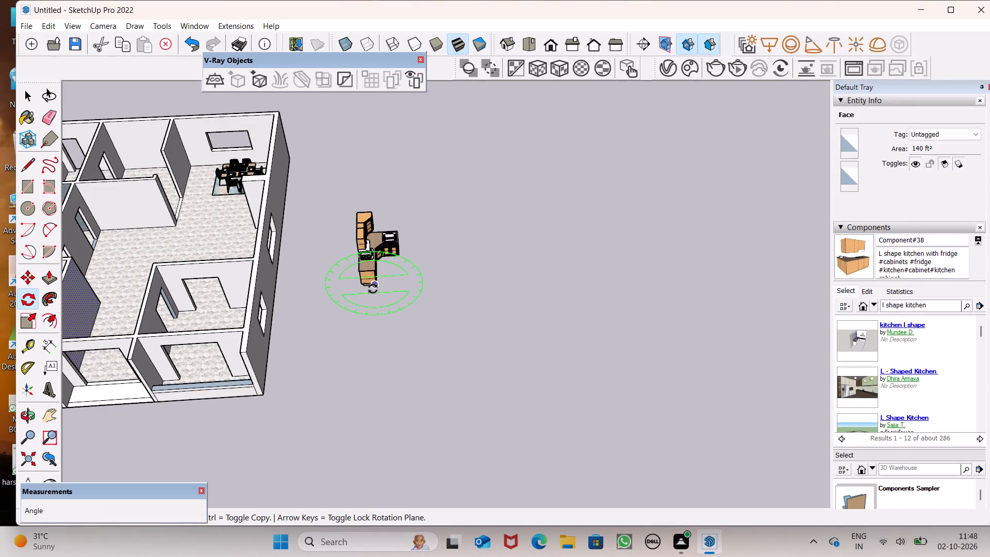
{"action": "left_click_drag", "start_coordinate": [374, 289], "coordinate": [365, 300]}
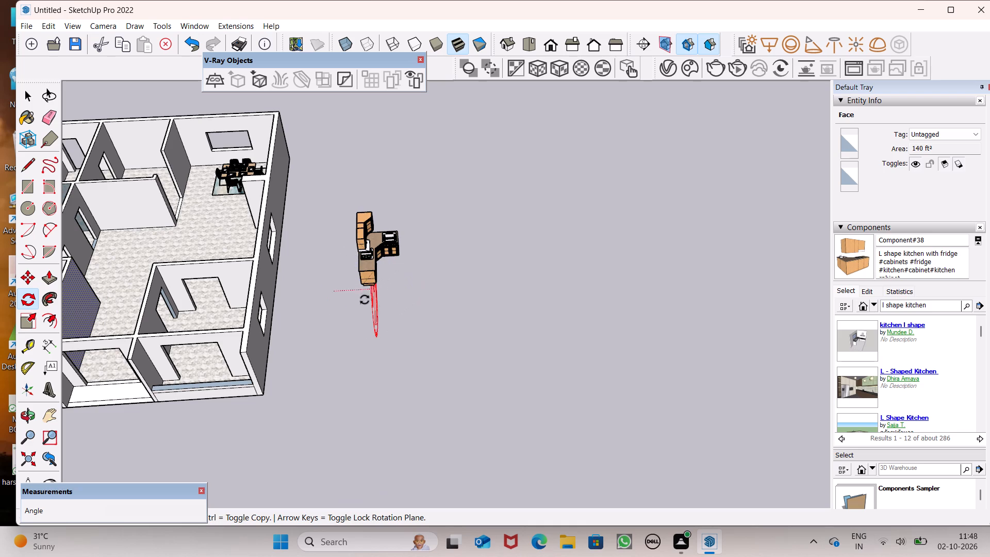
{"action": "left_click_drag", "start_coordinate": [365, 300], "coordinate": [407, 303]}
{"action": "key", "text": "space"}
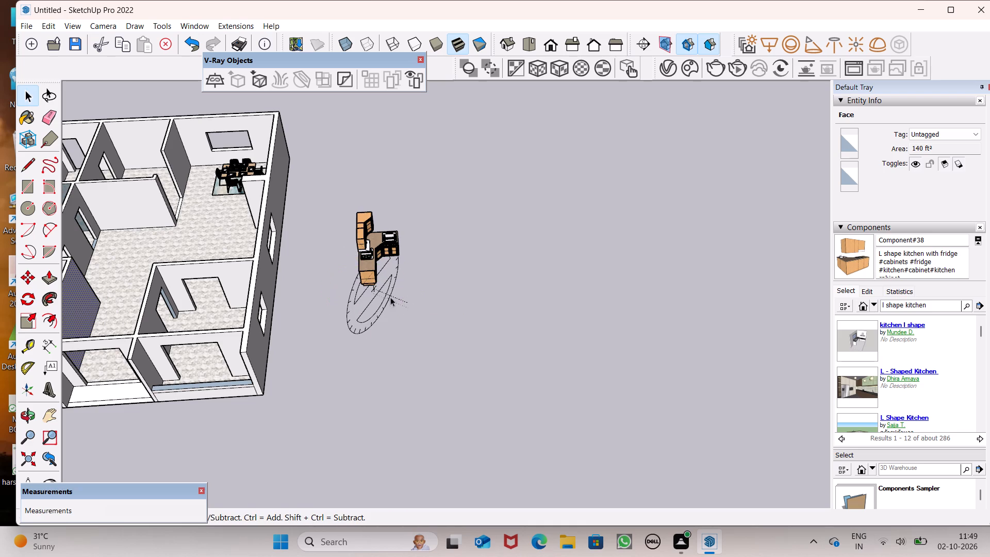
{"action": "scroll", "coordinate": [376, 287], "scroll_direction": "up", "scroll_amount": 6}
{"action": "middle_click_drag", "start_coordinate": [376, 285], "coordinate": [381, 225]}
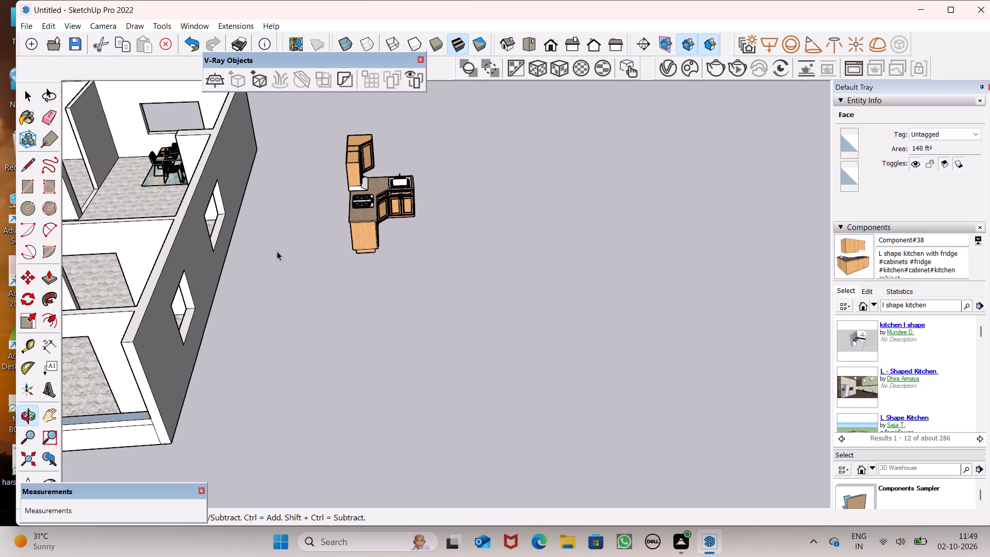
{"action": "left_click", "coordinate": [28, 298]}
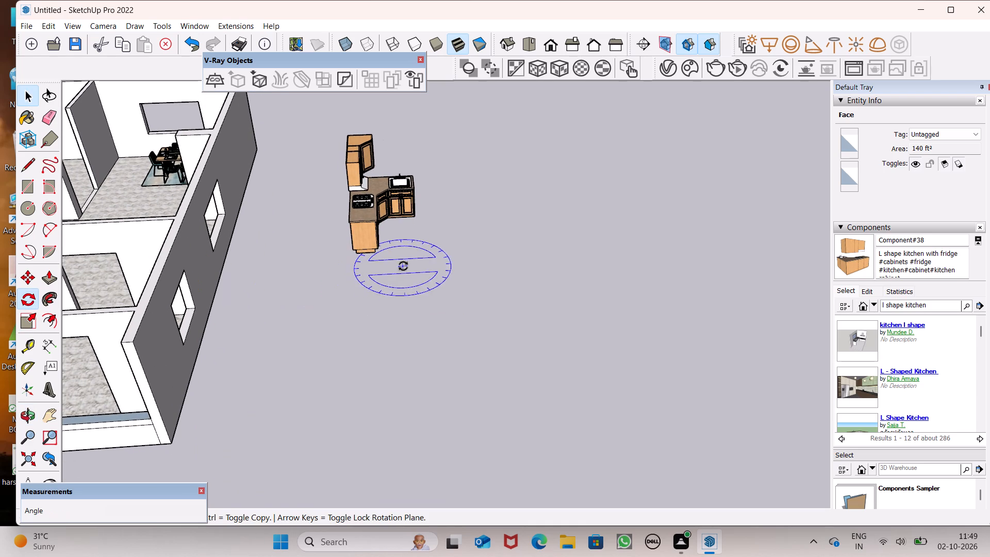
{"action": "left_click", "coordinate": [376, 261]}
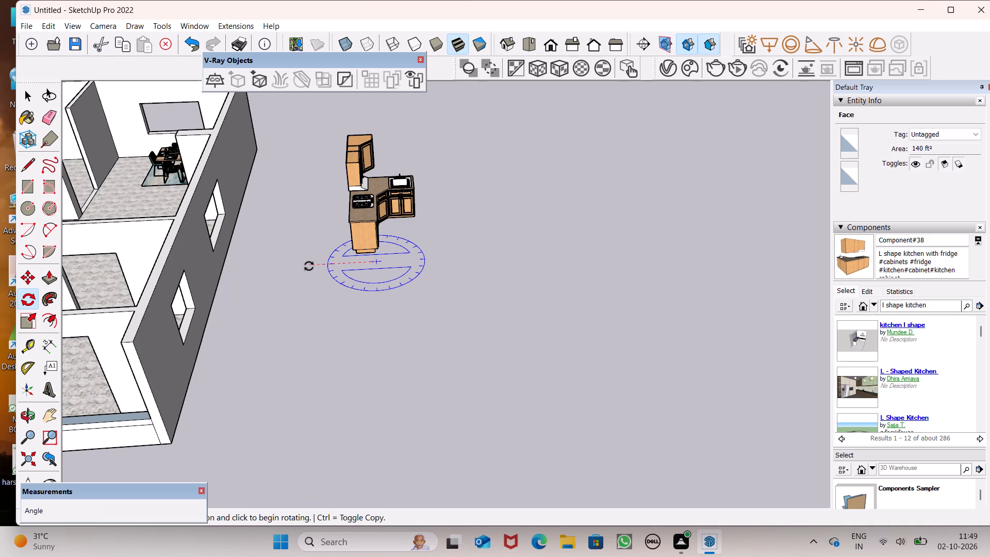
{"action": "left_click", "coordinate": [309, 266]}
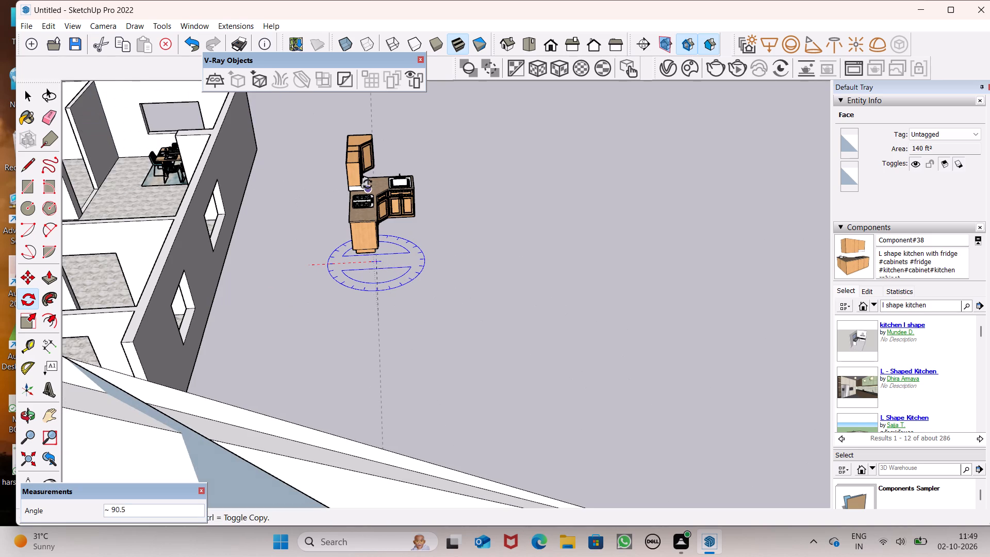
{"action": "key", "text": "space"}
Delete the L-shape kitchen model standing outside the house's side wall.
{"action": "scroll", "coordinate": [421, 201], "scroll_direction": "down", "scroll_amount": 2}
{"action": "scroll", "coordinate": [635, 206], "scroll_direction": "down", "scroll_amount": 13}
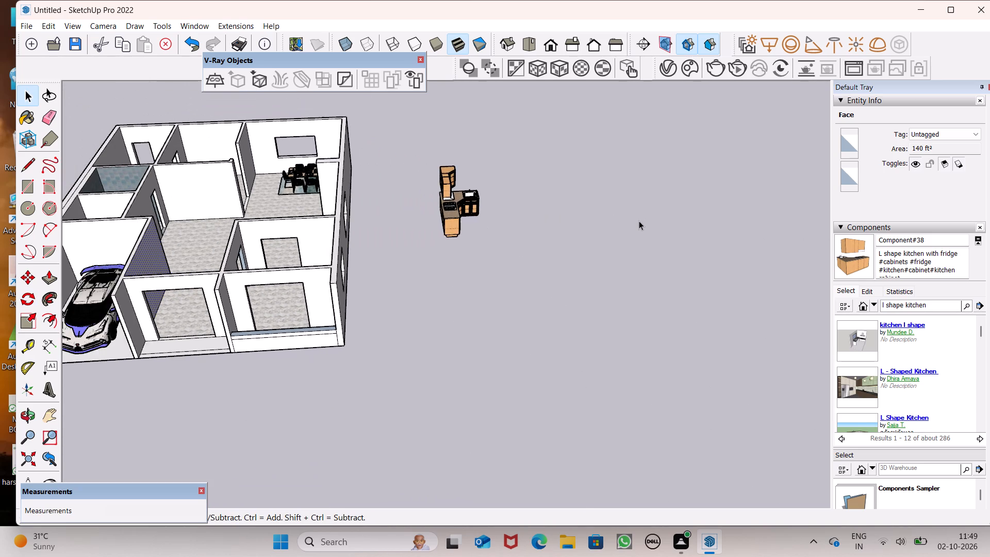
{"action": "scroll", "coordinate": [639, 221], "scroll_direction": "down", "scroll_amount": 2}
{"action": "left_click", "coordinate": [482, 212]}
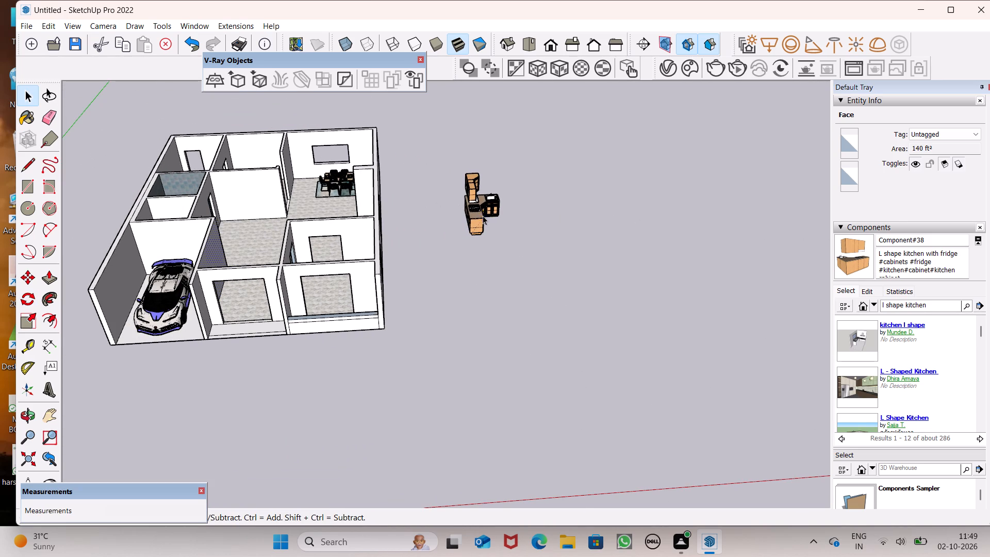
{"action": "scroll", "coordinate": [536, 227], "scroll_direction": "up", "scroll_amount": 6}
{"action": "key", "text": "Delete"}
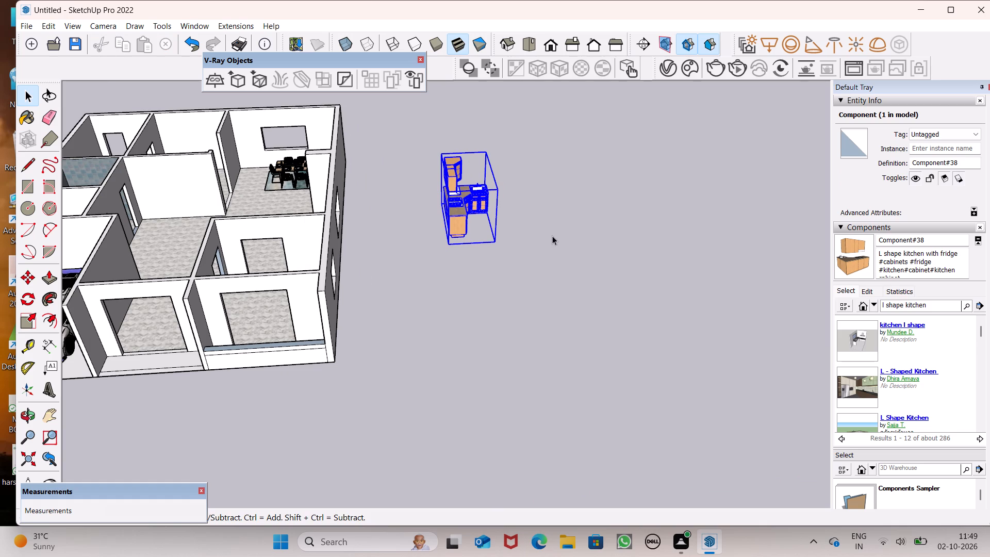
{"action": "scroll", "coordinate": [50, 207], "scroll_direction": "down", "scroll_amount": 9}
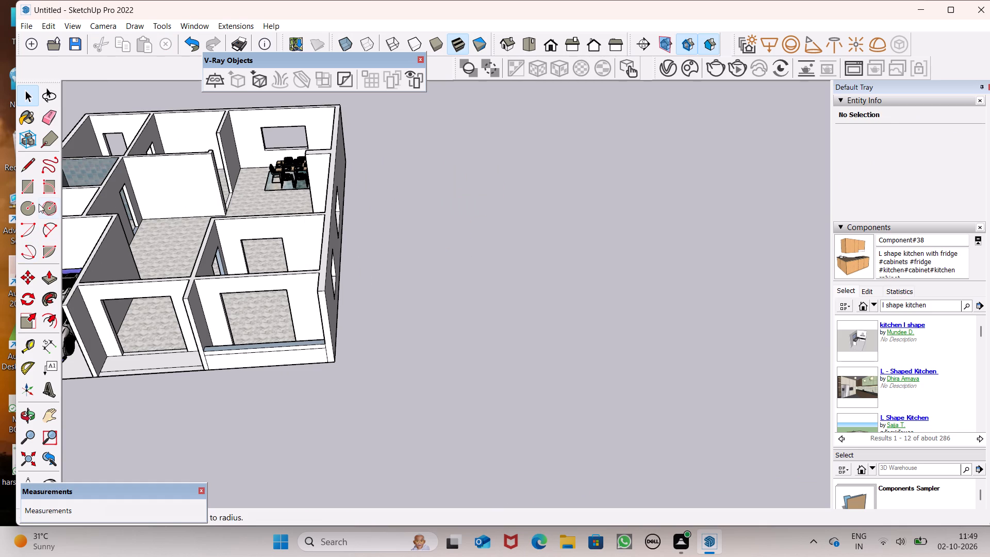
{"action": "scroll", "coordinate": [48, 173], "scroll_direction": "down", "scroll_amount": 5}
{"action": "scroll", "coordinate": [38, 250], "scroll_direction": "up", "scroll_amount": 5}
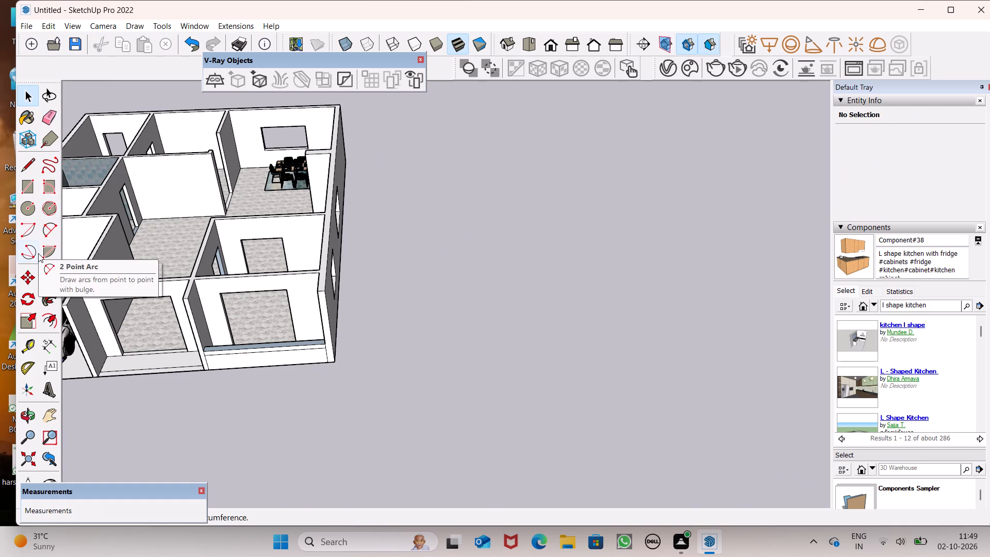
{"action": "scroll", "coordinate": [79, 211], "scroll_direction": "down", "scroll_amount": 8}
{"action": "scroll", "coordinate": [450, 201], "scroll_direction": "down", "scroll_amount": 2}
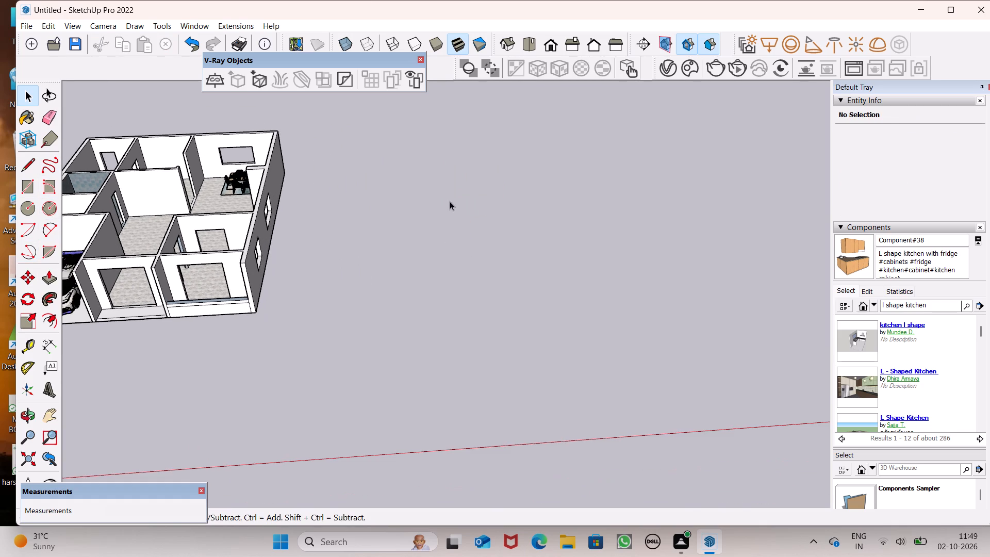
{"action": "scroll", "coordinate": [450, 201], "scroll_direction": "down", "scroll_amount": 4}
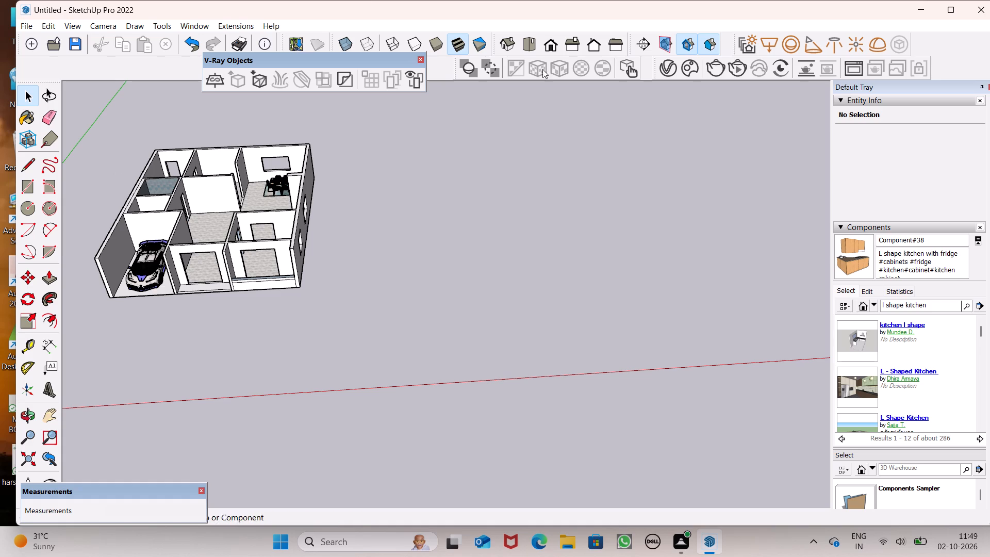
Maximize the modelling window and reposition the floating Measurements toolbar so that it clears the large tool set.
{"action": "left_click", "coordinate": [952, 16]}
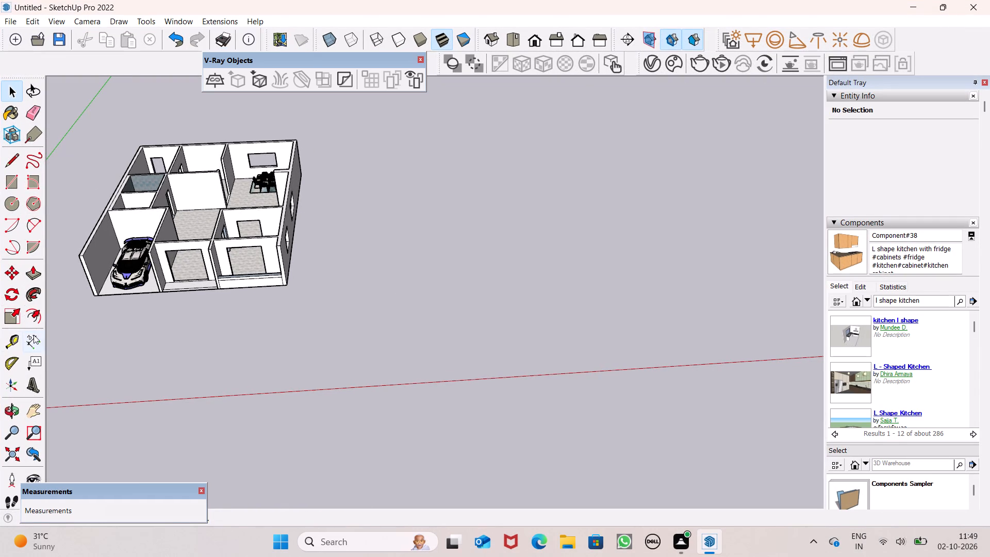
{"action": "scroll", "coordinate": [42, 314], "scroll_direction": "down", "scroll_amount": 6}
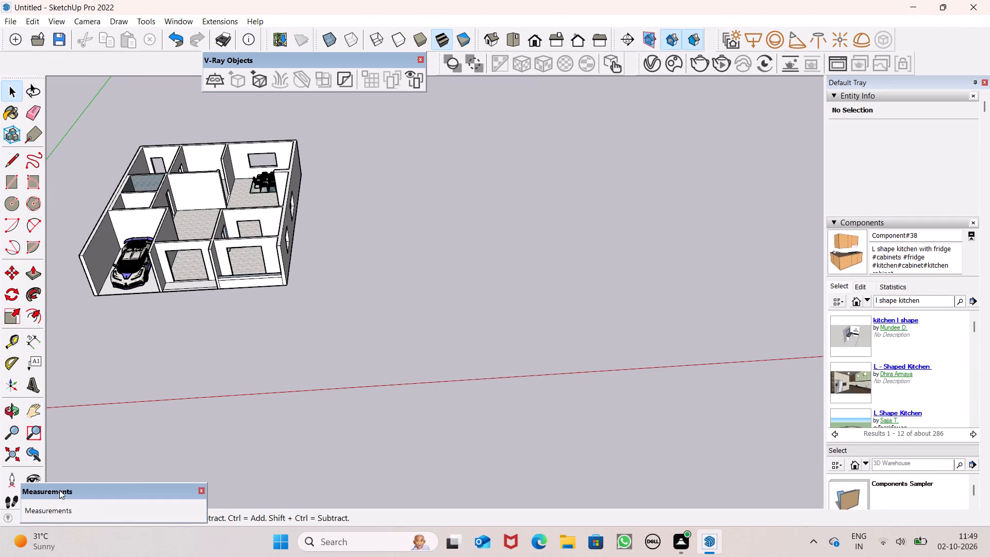
{"action": "left_click_drag", "start_coordinate": [59, 488], "coordinate": [96, 492]}
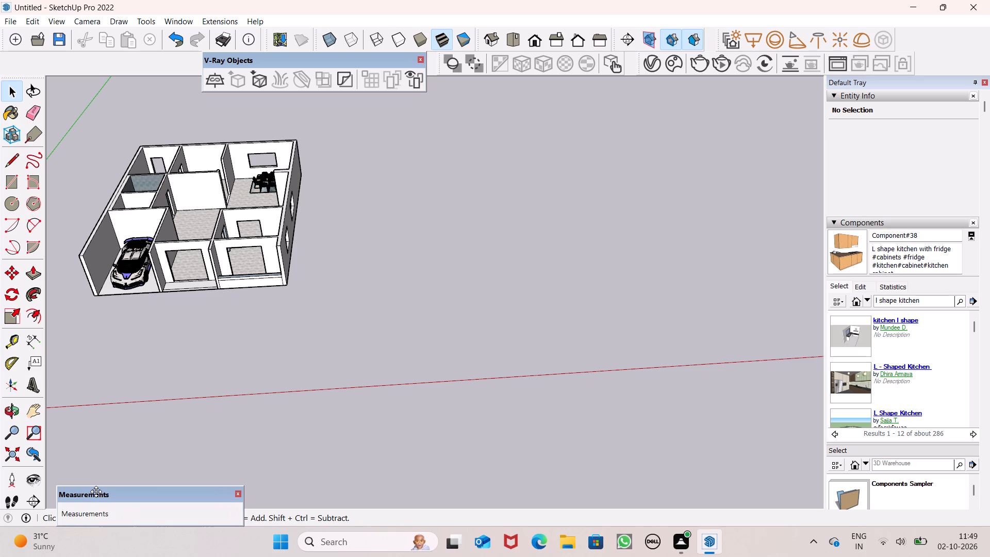
{"action": "left_click_drag", "start_coordinate": [96, 492], "coordinate": [94, 493]}
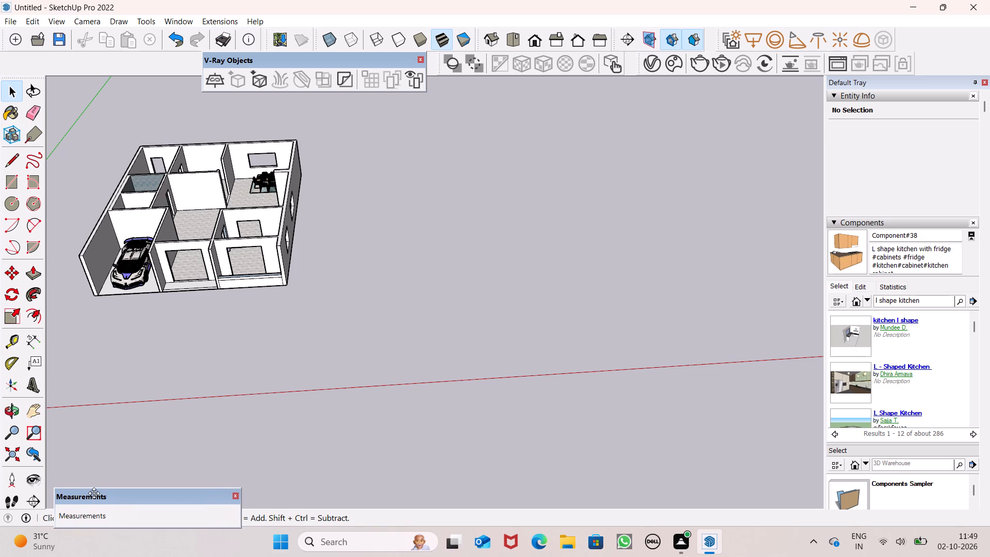
{"action": "left_click_drag", "start_coordinate": [94, 493], "coordinate": [95, 486]}
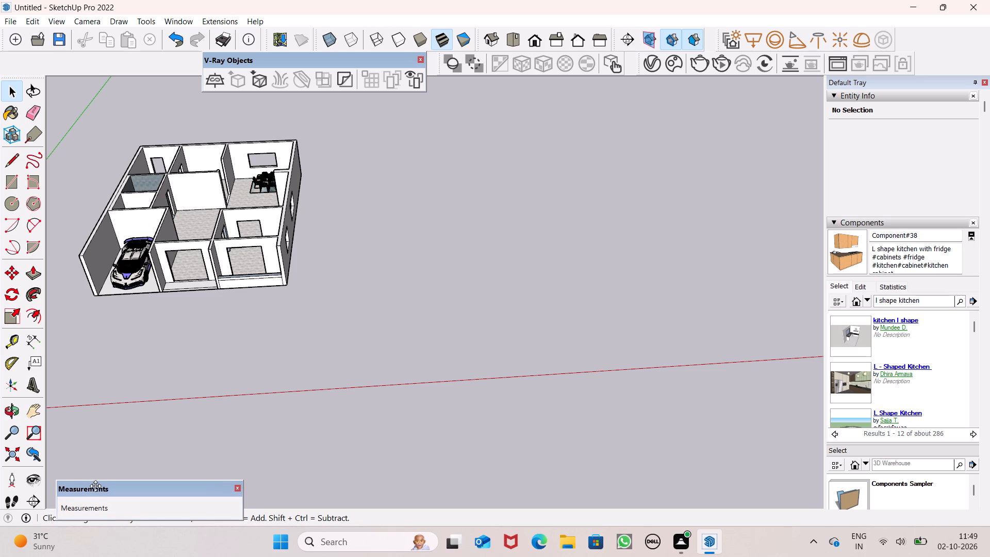
{"action": "left_click_drag", "start_coordinate": [95, 486], "coordinate": [101, 481]}
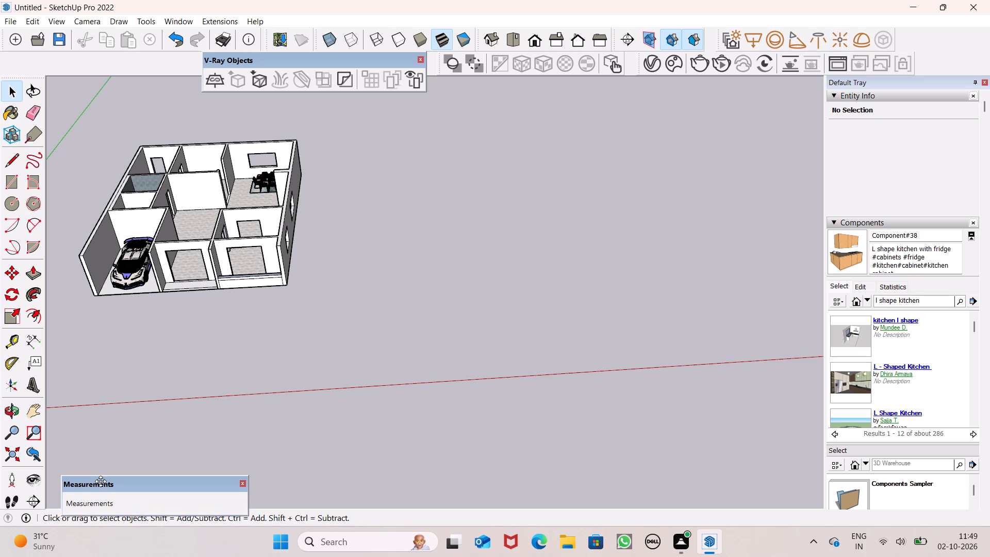
{"action": "left_click_drag", "start_coordinate": [101, 481], "coordinate": [103, 478]}
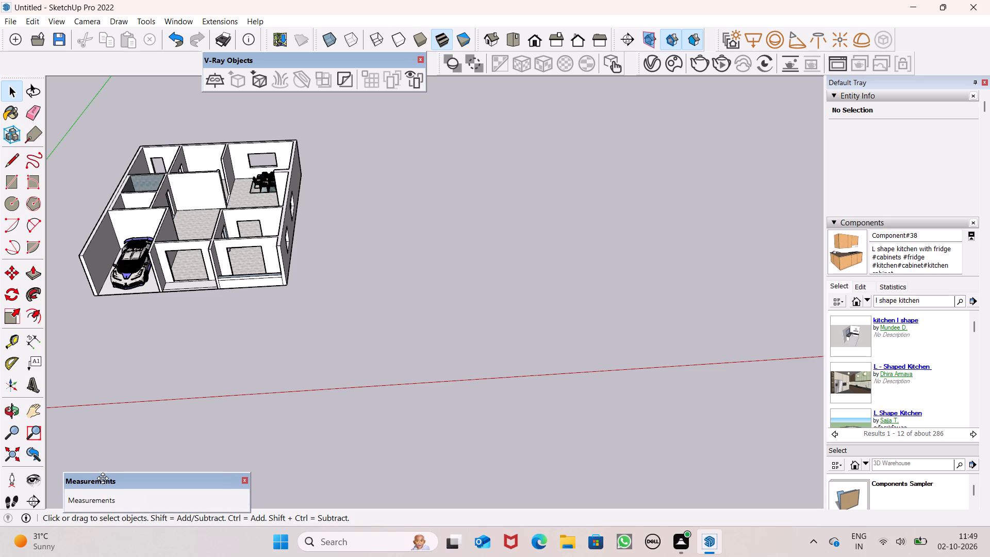
{"action": "left_click_drag", "start_coordinate": [103, 478], "coordinate": [88, 484]}
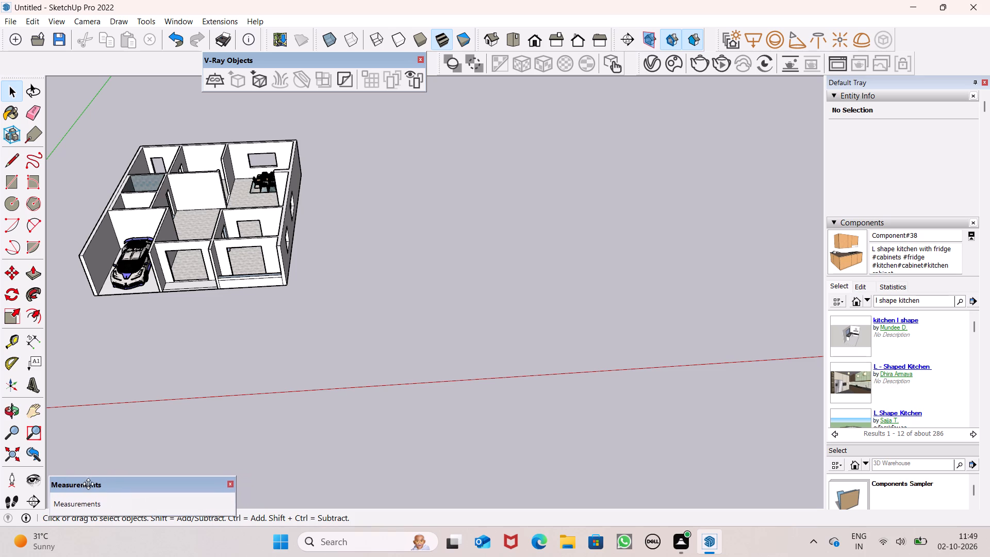
{"action": "left_click_drag", "start_coordinate": [88, 484], "coordinate": [87, 489]}
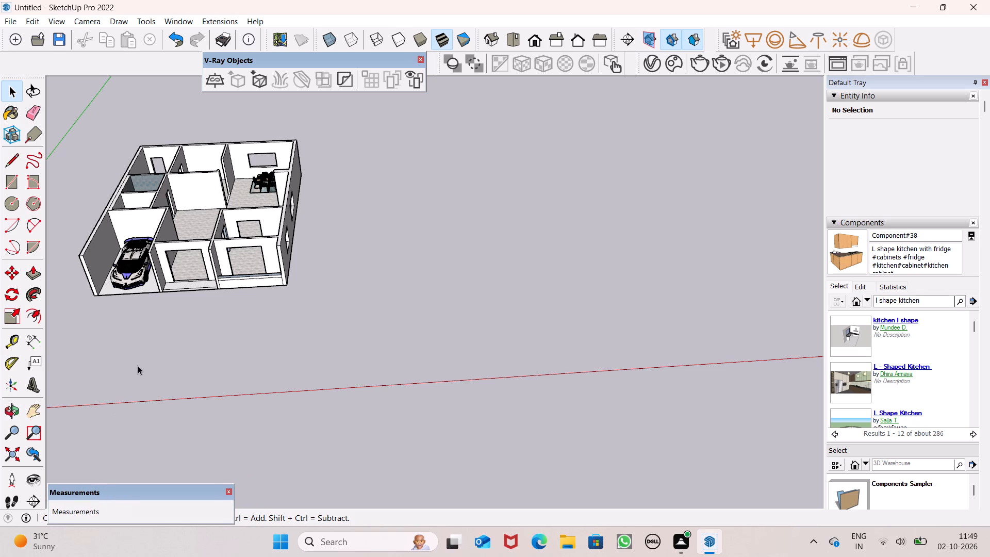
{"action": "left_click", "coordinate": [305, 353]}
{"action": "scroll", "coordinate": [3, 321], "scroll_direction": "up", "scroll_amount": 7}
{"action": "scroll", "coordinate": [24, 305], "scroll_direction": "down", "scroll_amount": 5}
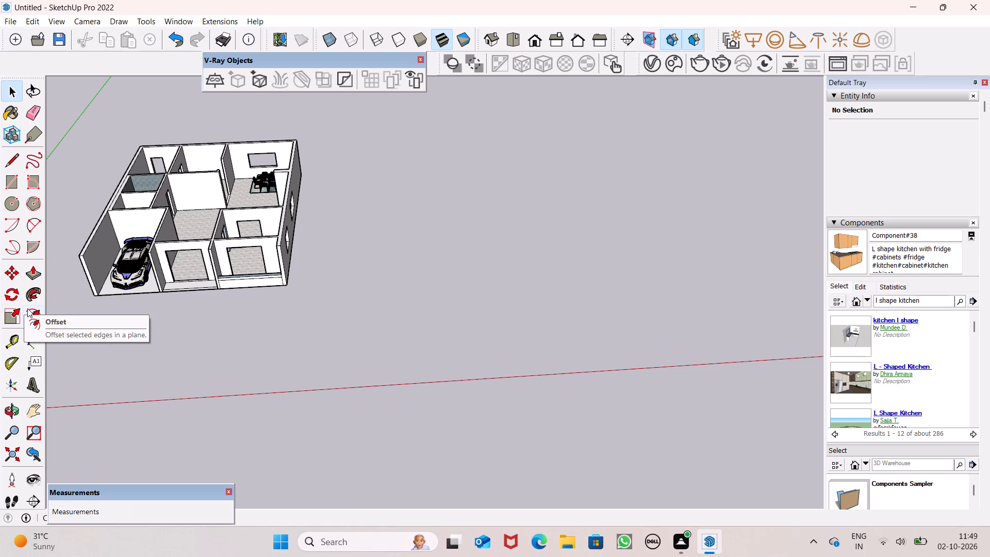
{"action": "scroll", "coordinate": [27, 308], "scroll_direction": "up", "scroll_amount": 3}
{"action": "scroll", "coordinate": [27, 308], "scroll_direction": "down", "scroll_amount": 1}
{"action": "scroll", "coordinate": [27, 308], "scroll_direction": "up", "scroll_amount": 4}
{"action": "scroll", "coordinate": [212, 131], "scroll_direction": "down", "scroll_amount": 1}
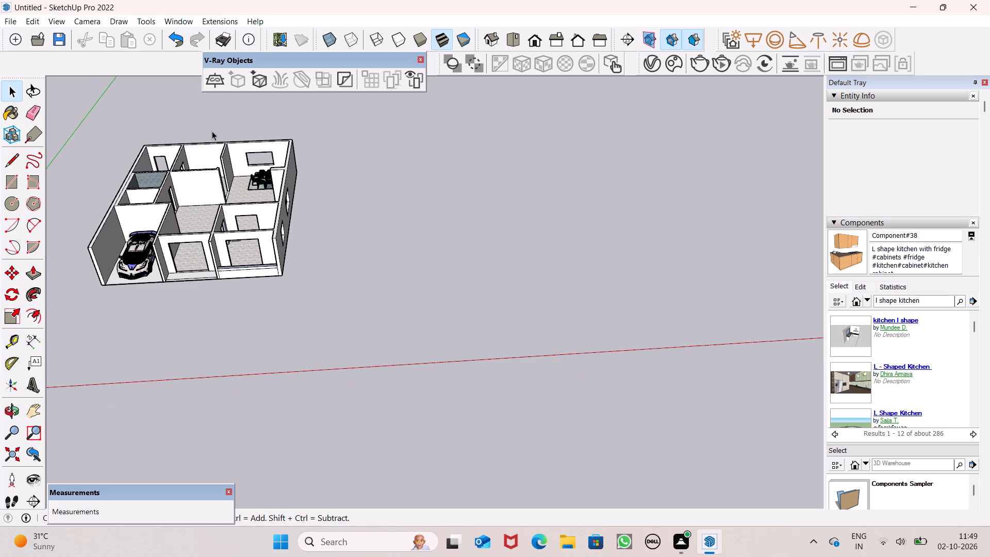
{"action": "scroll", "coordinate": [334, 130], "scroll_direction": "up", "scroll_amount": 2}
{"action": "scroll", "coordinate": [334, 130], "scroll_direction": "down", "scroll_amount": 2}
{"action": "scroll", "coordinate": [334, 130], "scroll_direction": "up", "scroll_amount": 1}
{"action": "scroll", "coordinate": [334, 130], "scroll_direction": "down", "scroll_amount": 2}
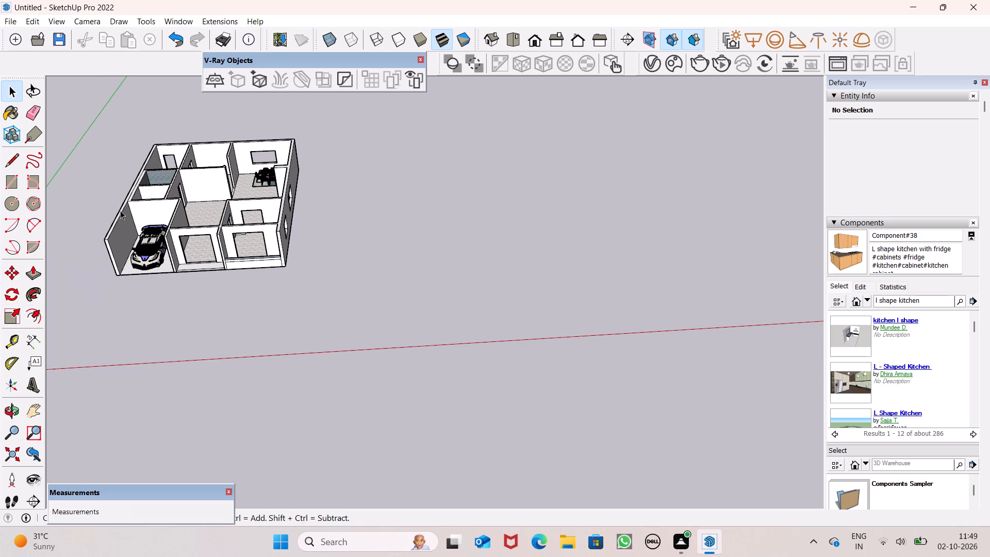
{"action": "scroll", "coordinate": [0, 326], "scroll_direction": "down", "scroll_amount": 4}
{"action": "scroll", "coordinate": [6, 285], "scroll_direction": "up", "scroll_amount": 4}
Turn on the Warehouse toolbar in the Toolbars dialog and close the dialog.
{"action": "left_click", "coordinate": [147, 19]}
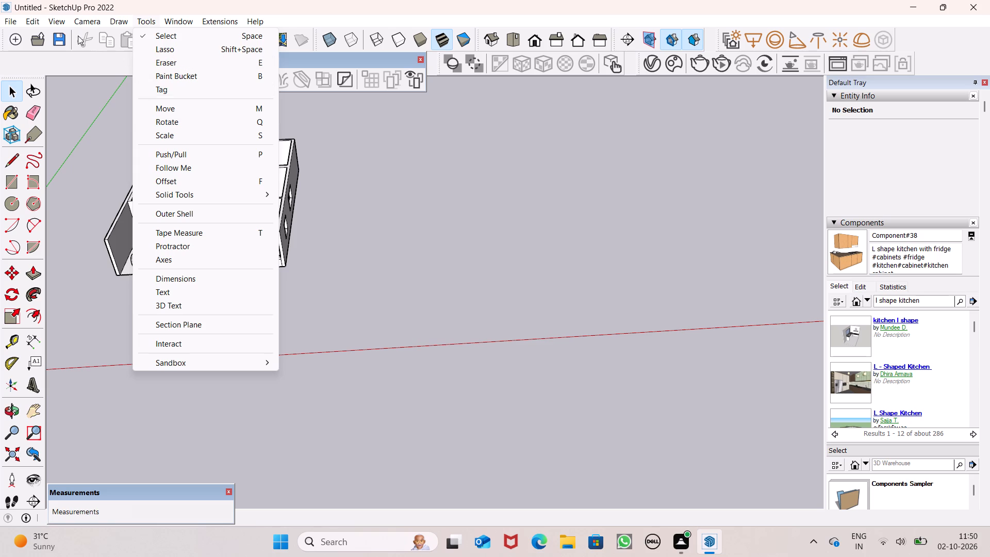
{"action": "left_click", "coordinate": [65, 17]}
{"action": "left_click", "coordinate": [62, 22]}
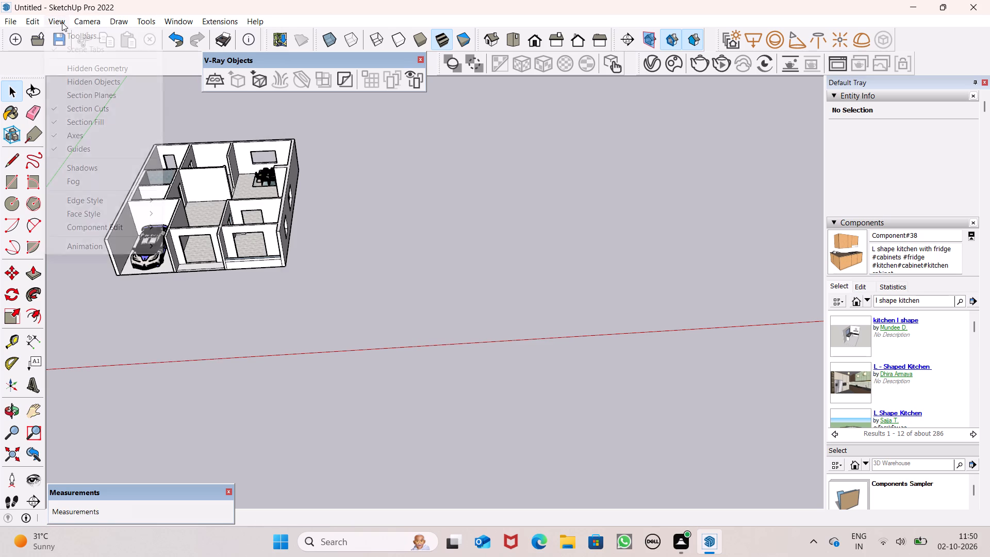
{"action": "left_click", "coordinate": [80, 39]}
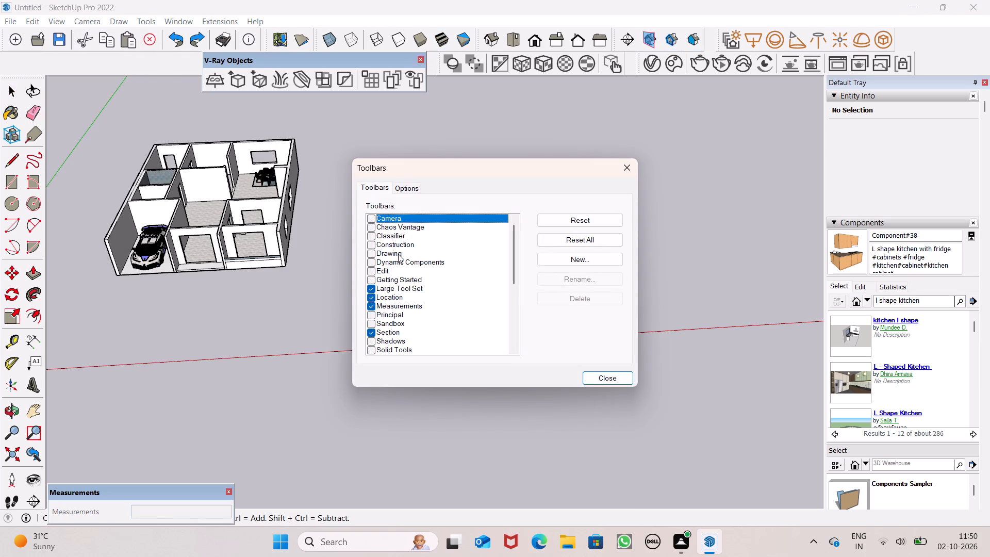
{"action": "scroll", "coordinate": [405, 272], "scroll_direction": "down", "scroll_amount": 3}
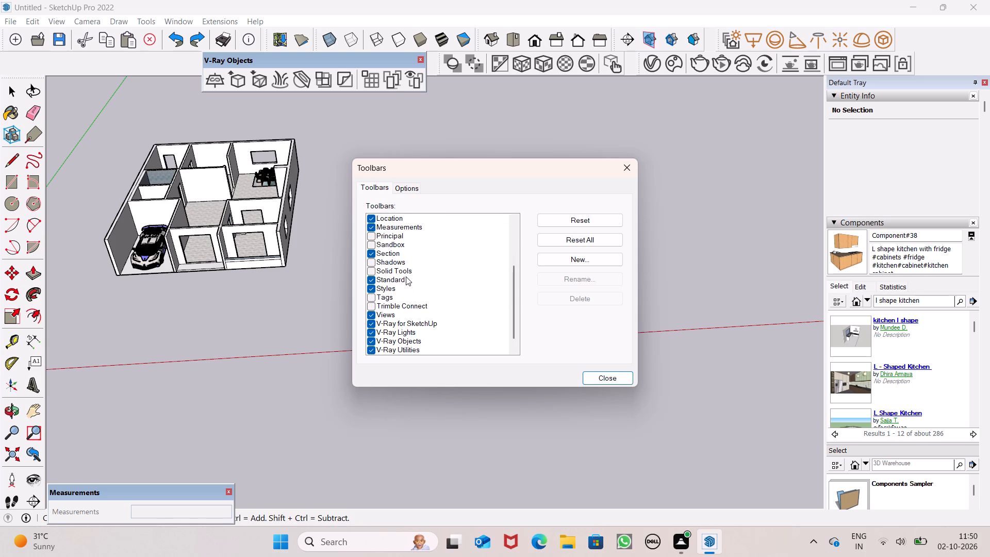
{"action": "scroll", "coordinate": [406, 278], "scroll_direction": "down", "scroll_amount": 6}
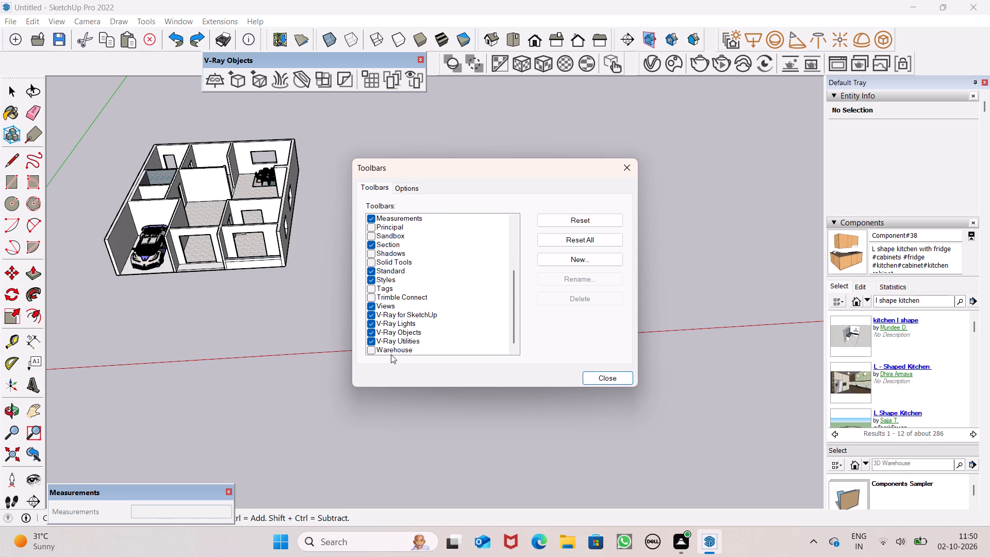
{"action": "left_click", "coordinate": [392, 350]}
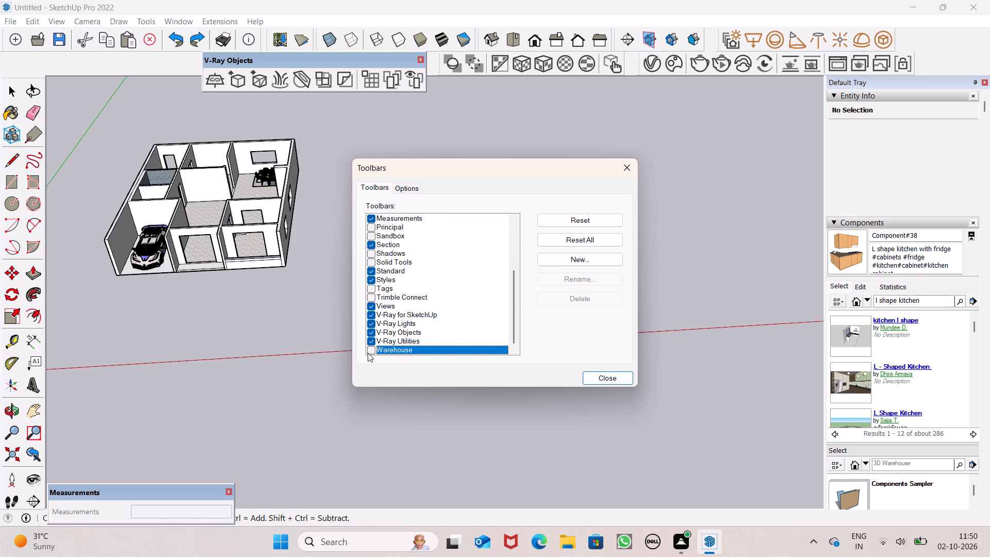
{"action": "left_click_drag", "start_coordinate": [368, 353], "coordinate": [374, 353]}
{"action": "left_click", "coordinate": [603, 403]}
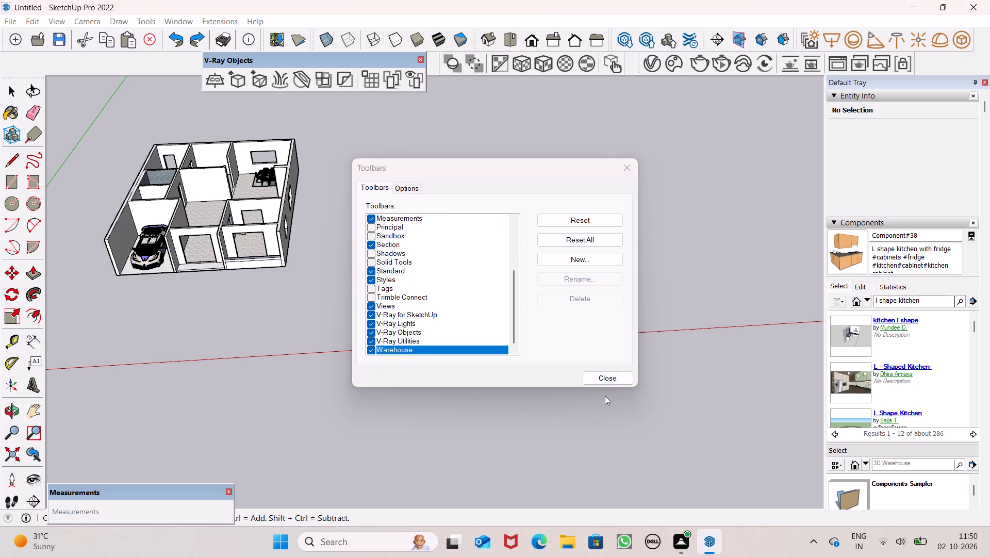
{"action": "left_click", "coordinate": [615, 382]}
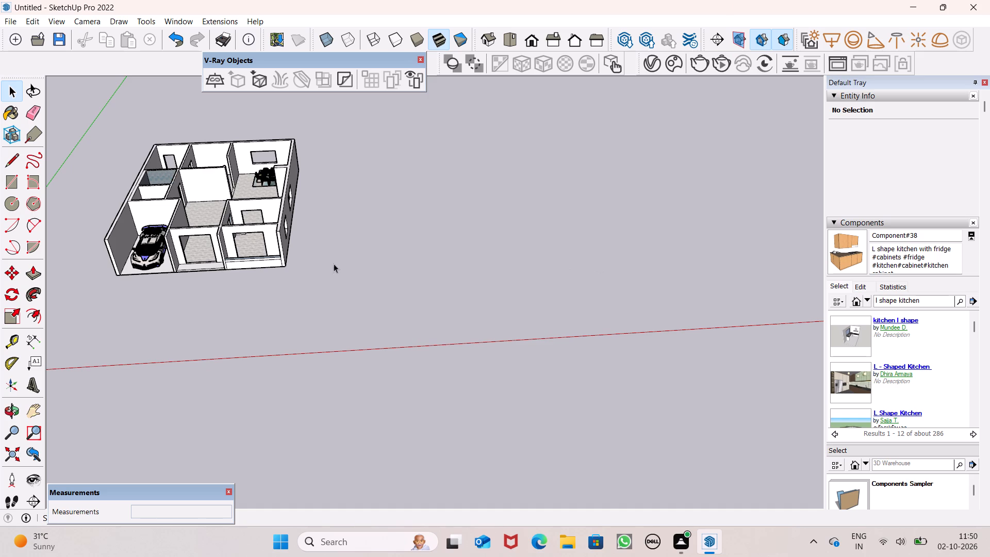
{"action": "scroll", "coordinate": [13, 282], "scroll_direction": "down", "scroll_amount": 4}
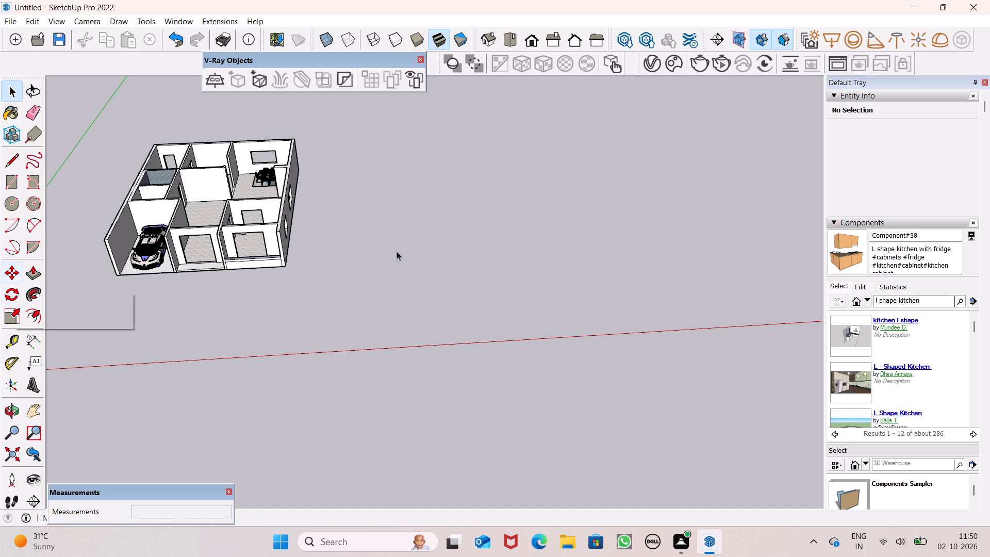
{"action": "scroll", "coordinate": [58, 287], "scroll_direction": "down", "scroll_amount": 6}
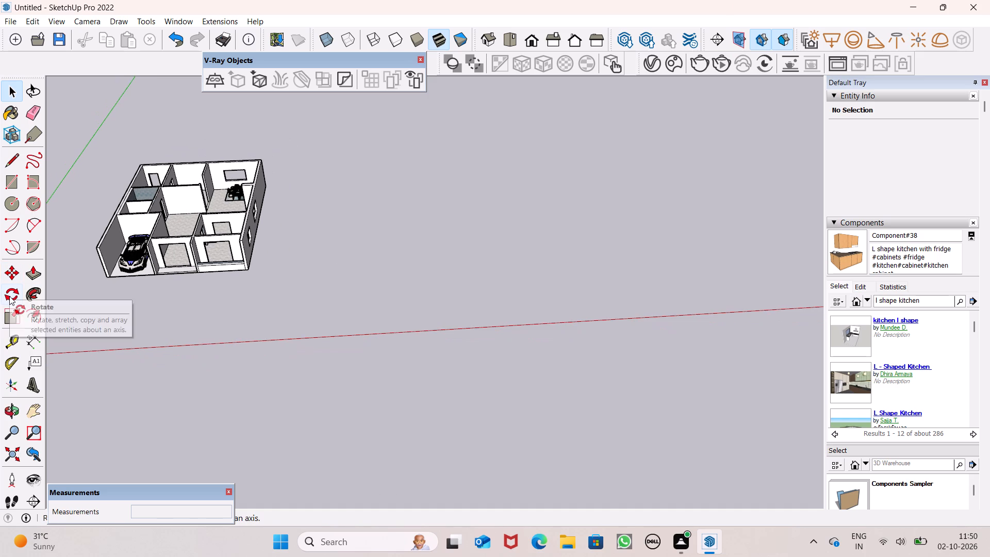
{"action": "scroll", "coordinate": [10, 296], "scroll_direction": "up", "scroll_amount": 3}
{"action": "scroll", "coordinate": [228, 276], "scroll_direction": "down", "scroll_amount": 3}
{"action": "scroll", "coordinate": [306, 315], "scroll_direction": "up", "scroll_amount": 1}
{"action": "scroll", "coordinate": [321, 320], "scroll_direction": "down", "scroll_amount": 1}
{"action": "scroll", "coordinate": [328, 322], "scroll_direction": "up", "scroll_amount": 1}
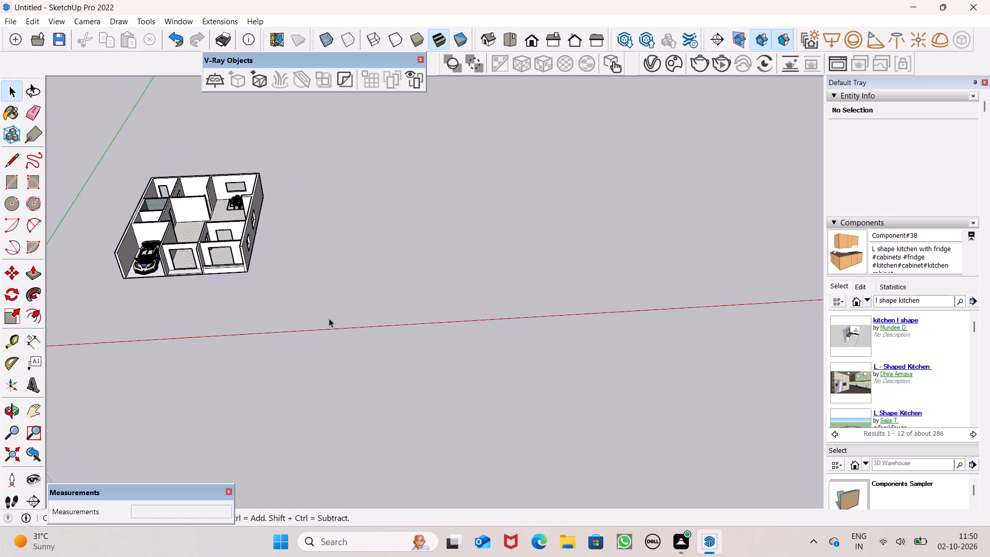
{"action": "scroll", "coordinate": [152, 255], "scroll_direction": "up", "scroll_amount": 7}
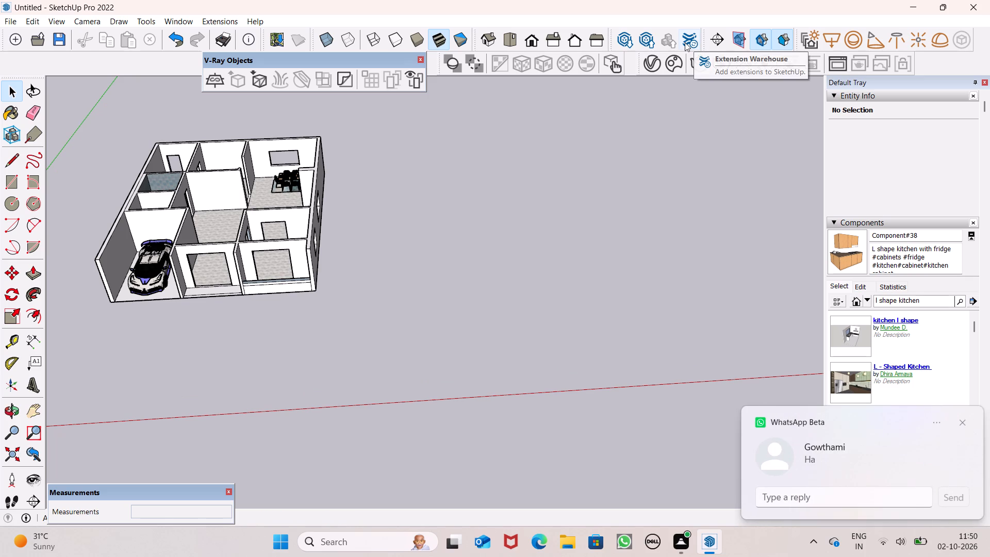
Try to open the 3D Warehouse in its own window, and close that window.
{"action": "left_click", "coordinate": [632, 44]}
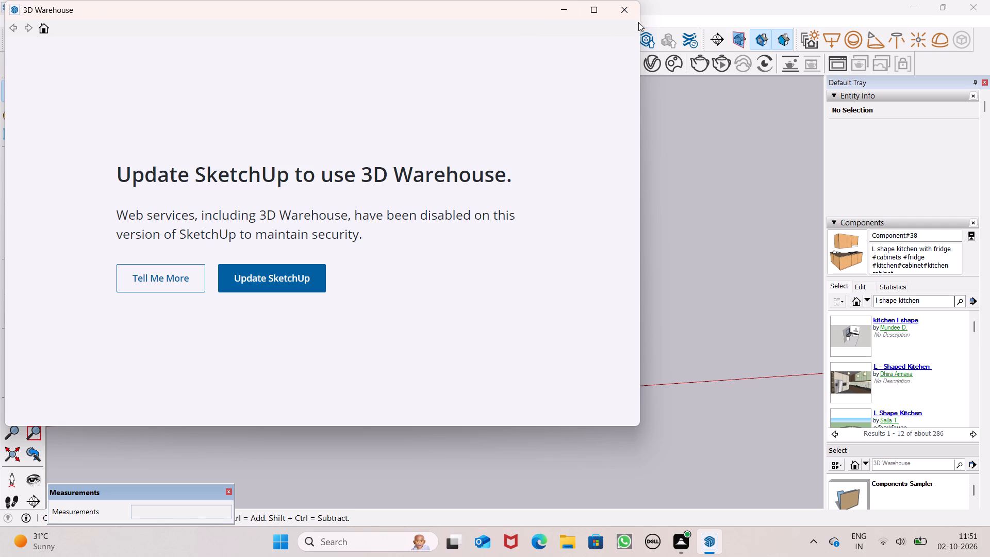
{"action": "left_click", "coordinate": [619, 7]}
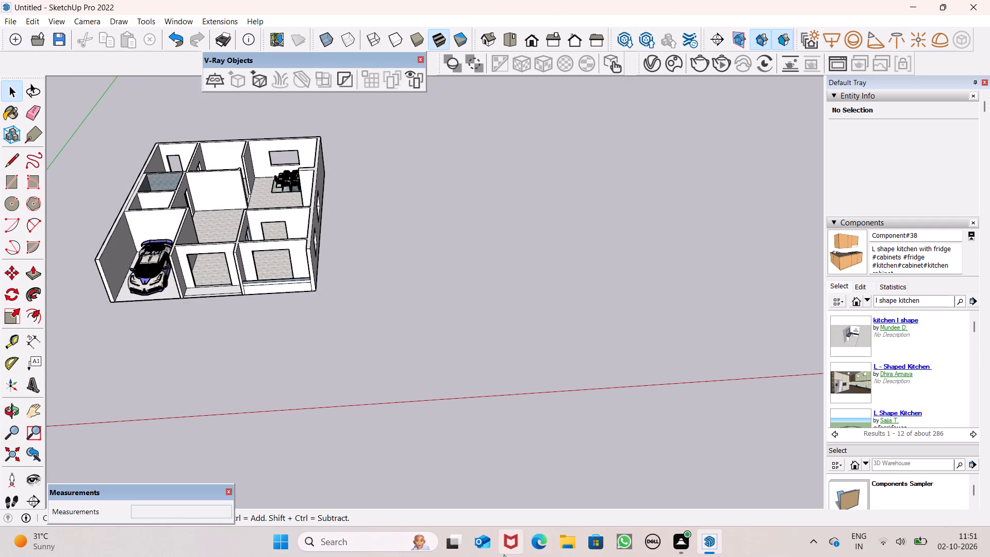
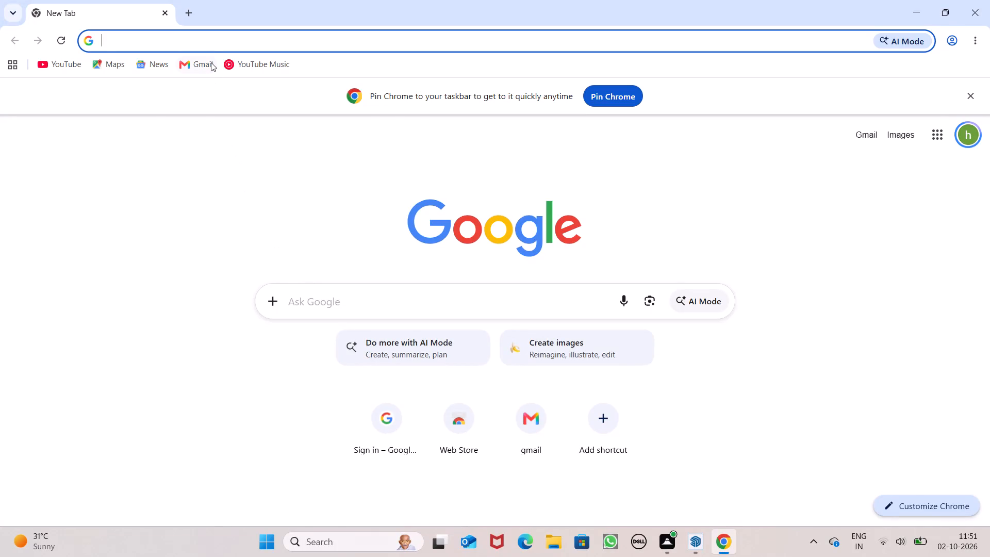
Search the web for 3D Warehouse and open its website from the results.
{"action": "type", "text": "3d ware"}
{"action": "type", "text": "ouse"}
{"action": "key", "text": "Return"}
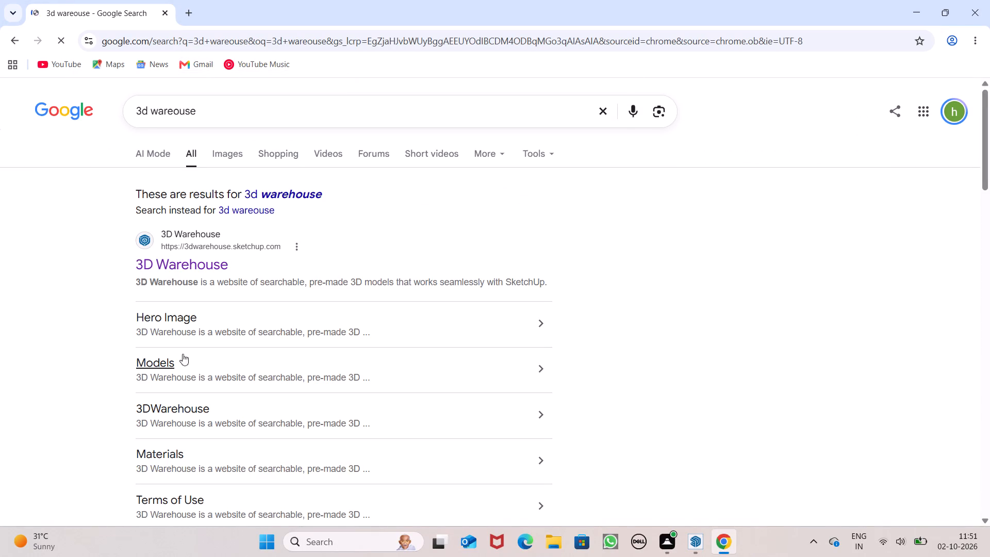
{"action": "left_click", "coordinate": [225, 258]}
{"action": "double_click", "coordinate": [216, 262]}
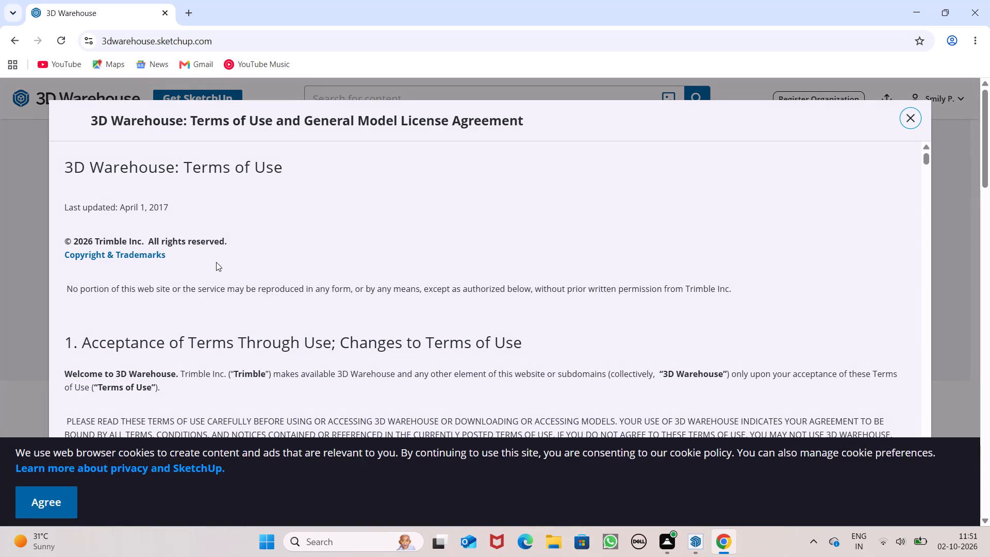
Skim the 3D Warehouse Terms of Use and General Model License Agreement, and close it.
{"action": "scroll", "coordinate": [233, 287], "scroll_direction": "down", "scroll_amount": 2}
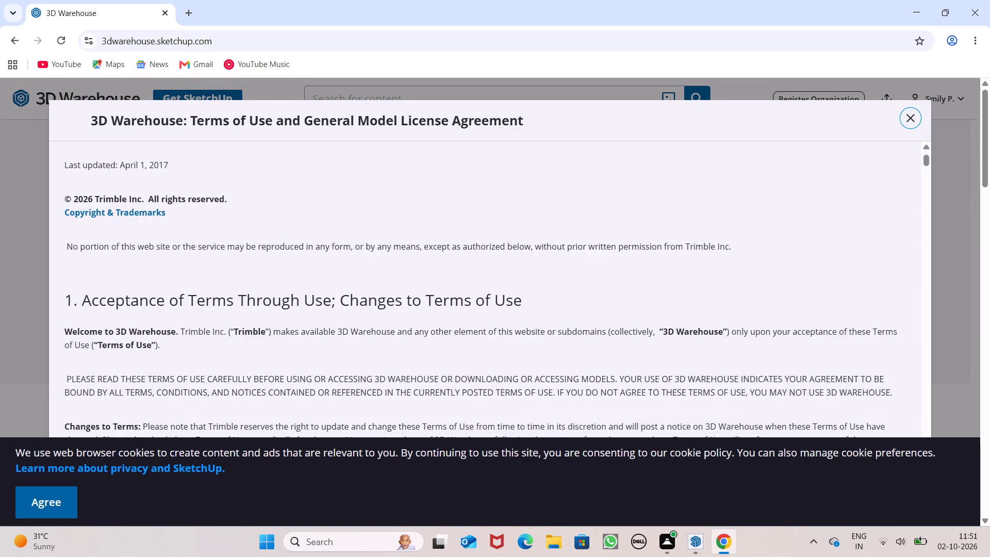
{"action": "scroll", "coordinate": [233, 287], "scroll_direction": "down", "scroll_amount": 4}
{"action": "scroll", "coordinate": [233, 287], "scroll_direction": "down", "scroll_amount": 19}
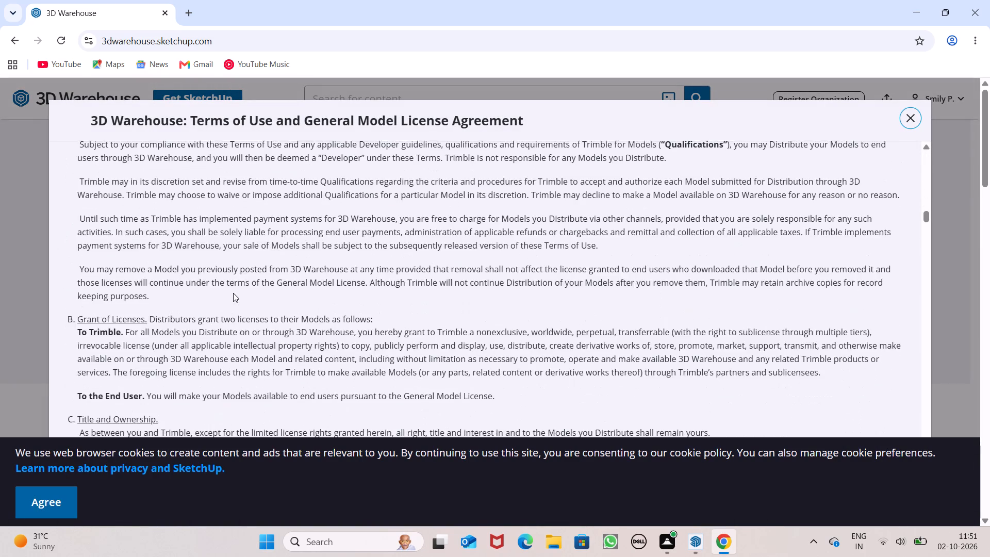
{"action": "scroll", "coordinate": [233, 293], "scroll_direction": "down", "scroll_amount": 18}
{"action": "scroll", "coordinate": [319, 528], "scroll_direction": "up", "scroll_amount": 1}
{"action": "scroll", "coordinate": [326, 521], "scroll_direction": "down", "scroll_amount": 1}
{"action": "scroll", "coordinate": [339, 400], "scroll_direction": "down", "scroll_amount": 6}
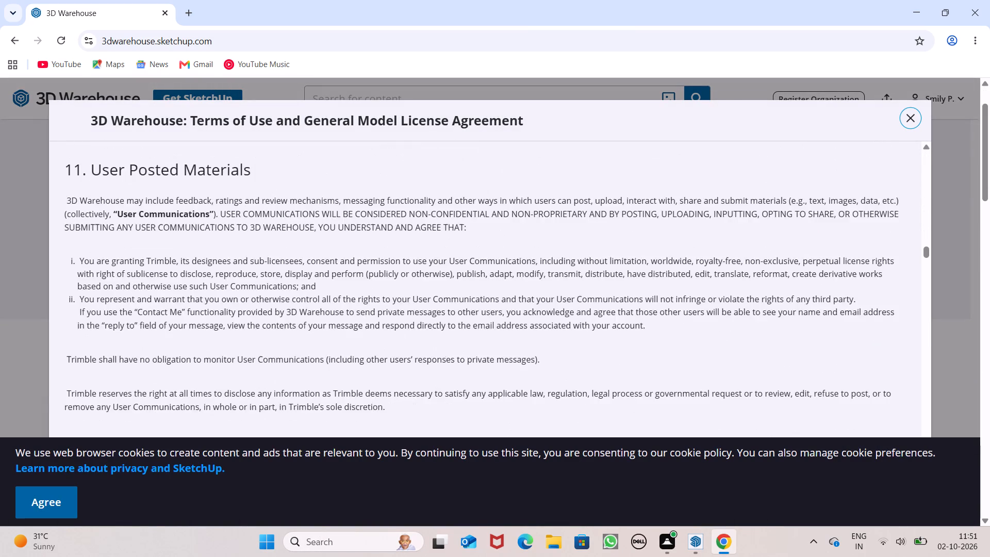
{"action": "scroll", "coordinate": [339, 400], "scroll_direction": "down", "scroll_amount": 20}
{"action": "scroll", "coordinate": [339, 400], "scroll_direction": "down", "scroll_amount": 10}
{"action": "scroll", "coordinate": [409, 385], "scroll_direction": "down", "scroll_amount": 5}
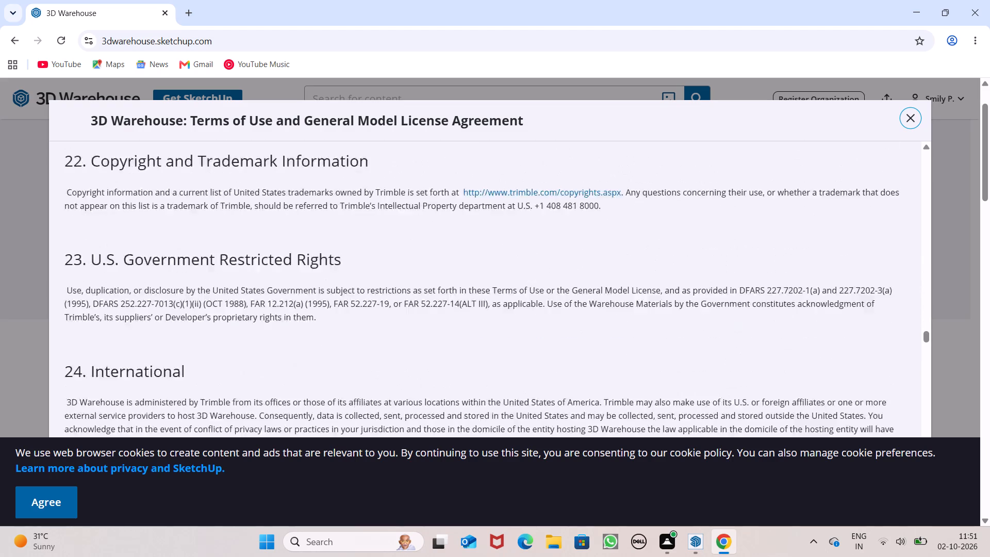
{"action": "scroll", "coordinate": [409, 386], "scroll_direction": "down", "scroll_amount": 8}
{"action": "scroll", "coordinate": [422, 380], "scroll_direction": "up", "scroll_amount": 14}
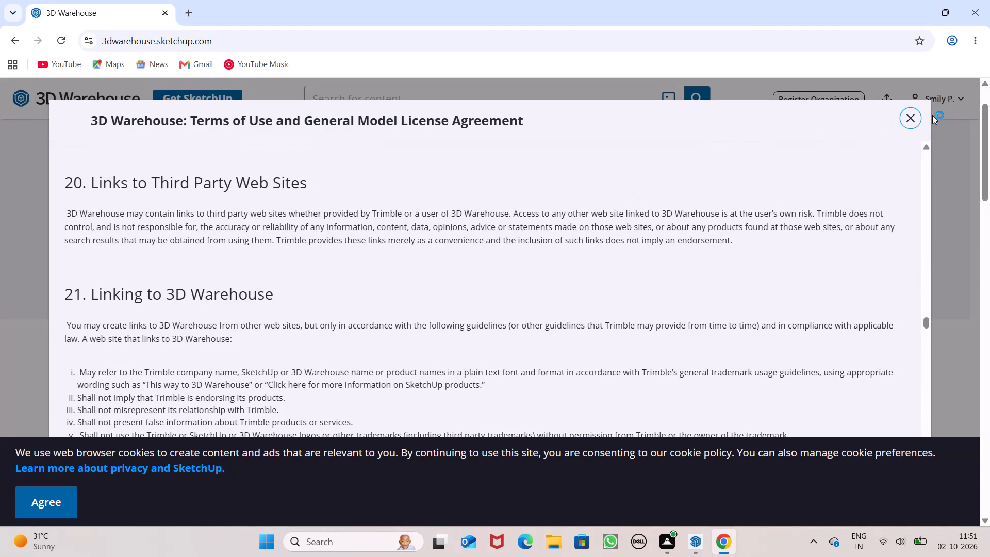
{"action": "left_click", "coordinate": [915, 120]}
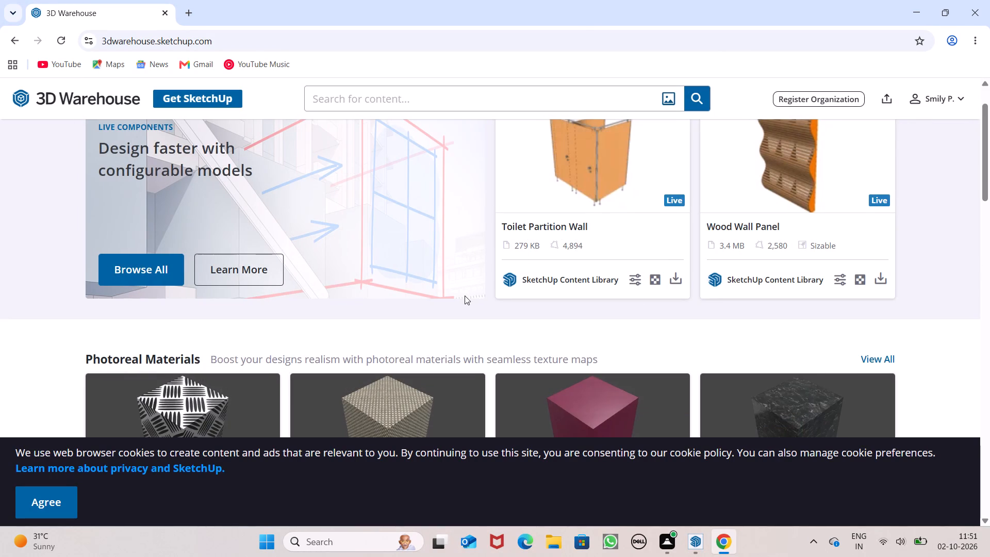
Search 3D Warehouse for kitchen.
{"action": "scroll", "coordinate": [462, 288], "scroll_direction": "up", "scroll_amount": 6}
{"action": "left_click", "coordinate": [516, 109]}
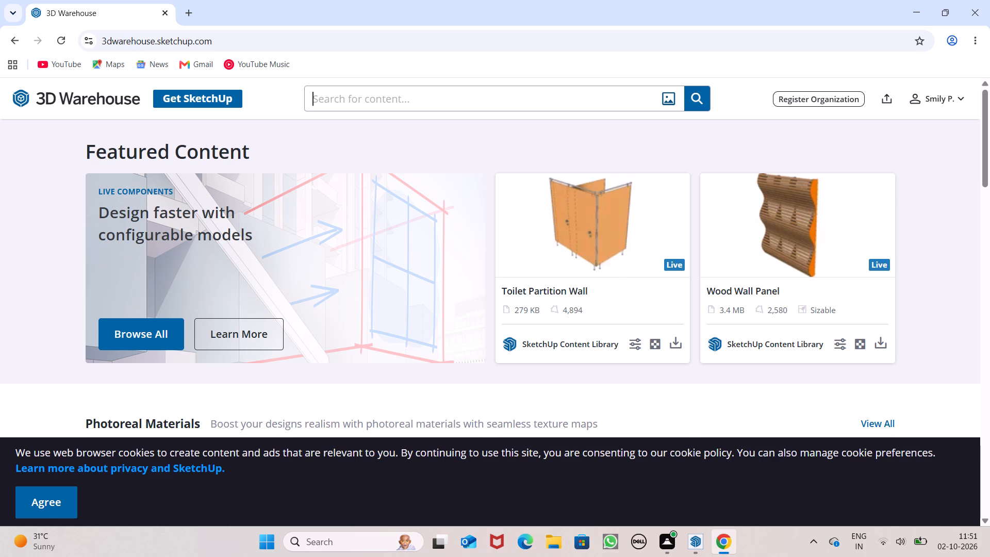
{"action": "type", "text": "kitchen"}
{"action": "key", "text": "Return"}
Browse the kitchen model results, comparing layouts and cabinet styles to find a suitable model, and dismiss the chat notification.
{"action": "scroll", "coordinate": [516, 109], "scroll_direction": "up", "scroll_amount": 1}
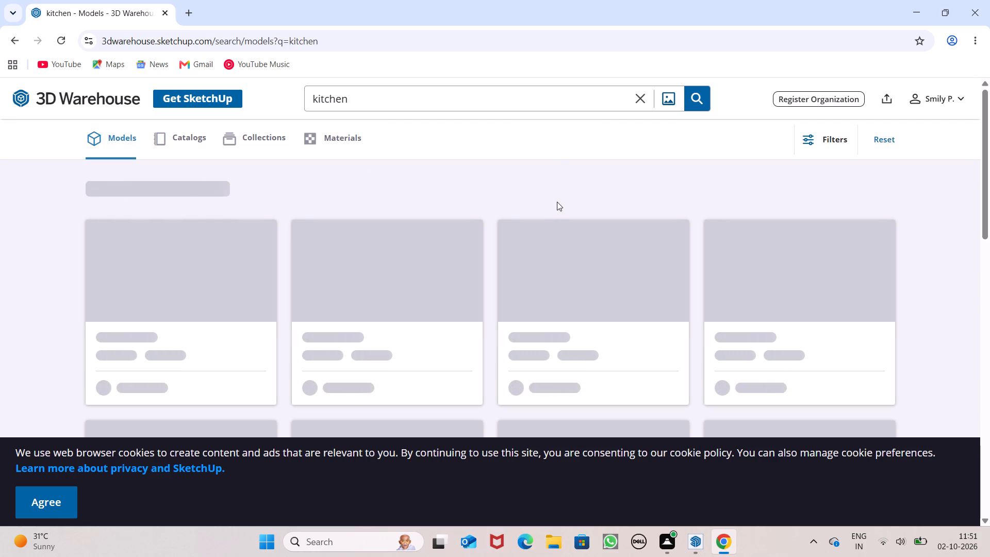
{"action": "scroll", "coordinate": [557, 211], "scroll_direction": "down", "scroll_amount": 1}
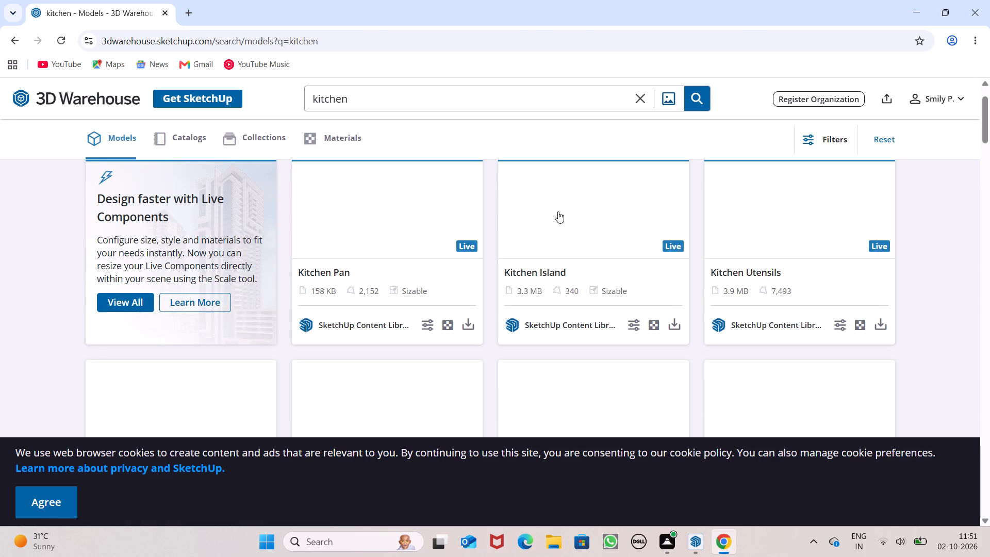
{"action": "scroll", "coordinate": [558, 211], "scroll_direction": "up", "scroll_amount": 2}
{"action": "scroll", "coordinate": [558, 211], "scroll_direction": "down", "scroll_amount": 1}
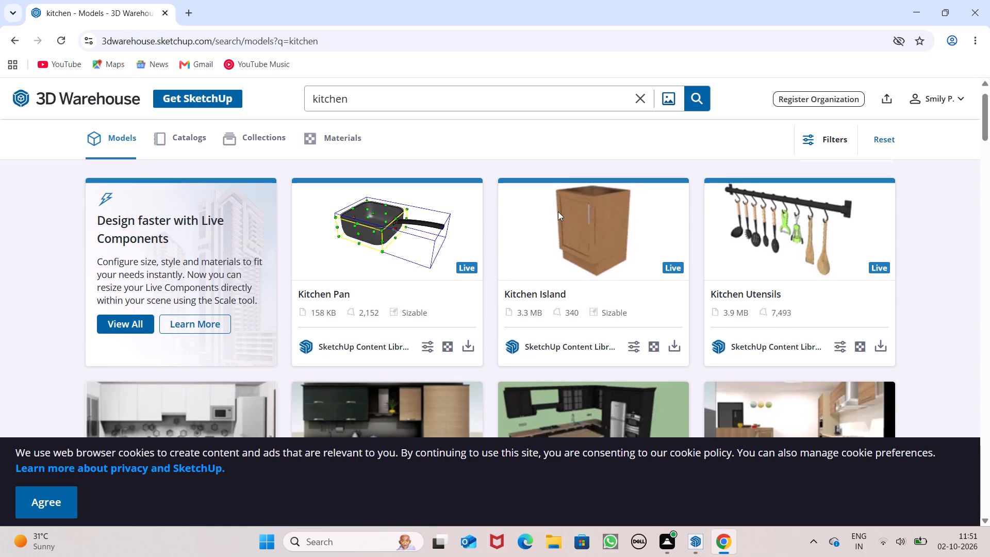
{"action": "scroll", "coordinate": [558, 211], "scroll_direction": "down", "scroll_amount": 1}
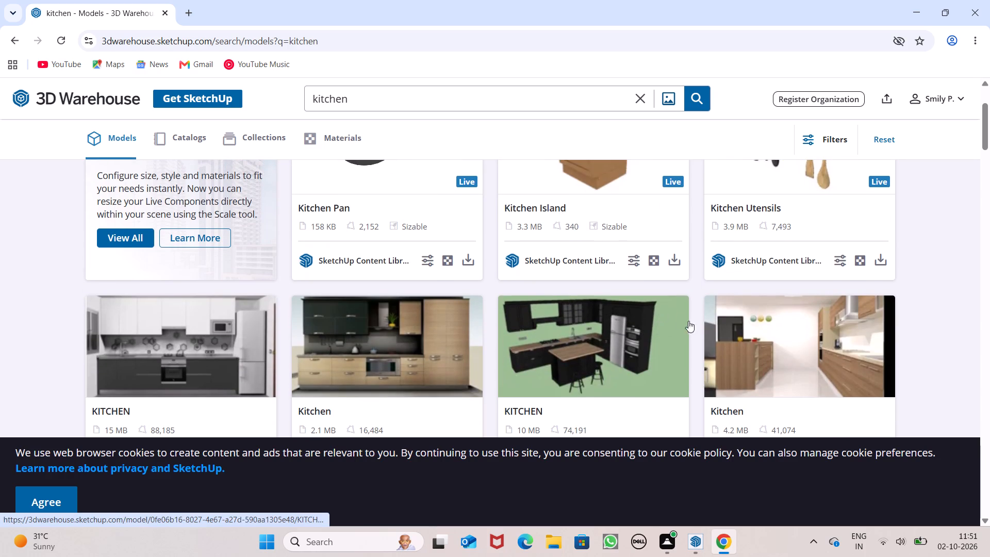
{"action": "scroll", "coordinate": [668, 290], "scroll_direction": "down", "scroll_amount": 2}
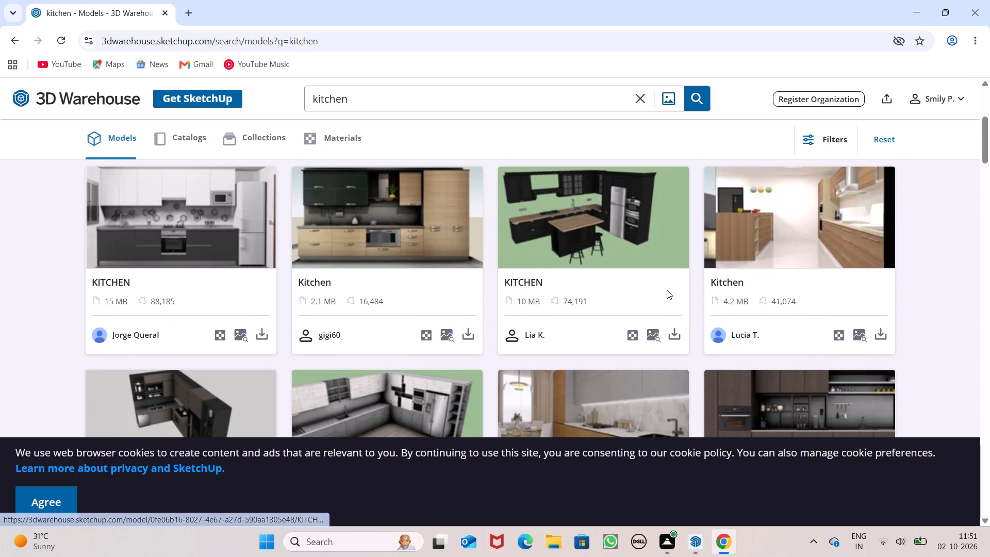
{"action": "scroll", "coordinate": [667, 290], "scroll_direction": "down", "scroll_amount": 3}
{"action": "scroll", "coordinate": [614, 266], "scroll_direction": "down", "scroll_amount": 1}
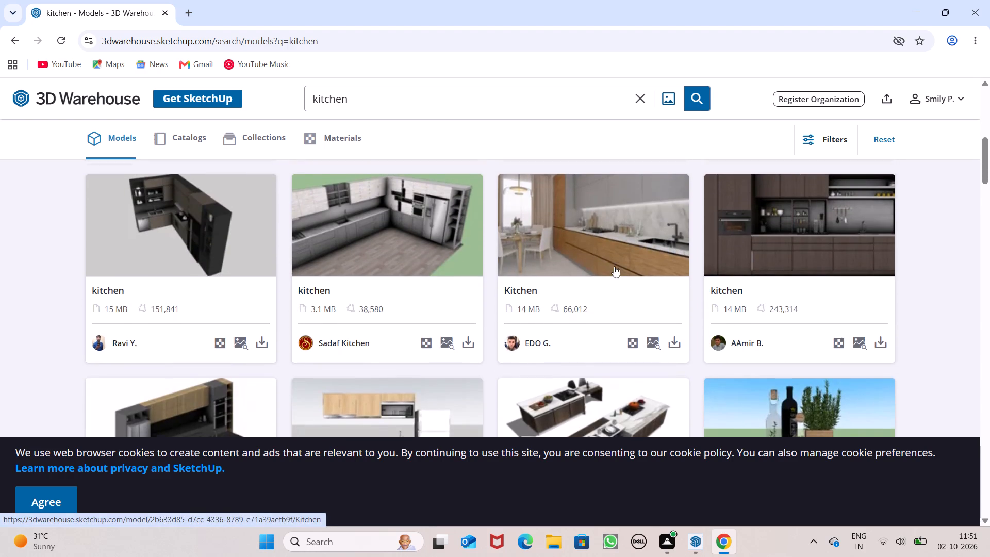
{"action": "scroll", "coordinate": [614, 266], "scroll_direction": "down", "scroll_amount": 2}
{"action": "scroll", "coordinate": [614, 266], "scroll_direction": "up", "scroll_amount": 2}
{"action": "scroll", "coordinate": [614, 266], "scroll_direction": "down", "scroll_amount": 2}
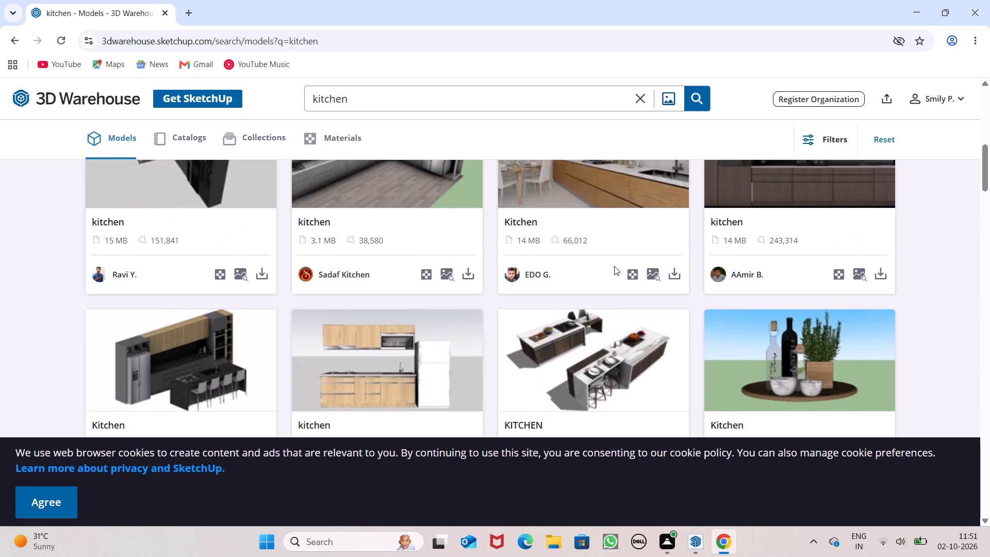
{"action": "scroll", "coordinate": [614, 266], "scroll_direction": "down", "scroll_amount": 4}
{"action": "scroll", "coordinate": [614, 266], "scroll_direction": "up", "scroll_amount": 1}
{"action": "scroll", "coordinate": [614, 266], "scroll_direction": "down", "scroll_amount": 2}
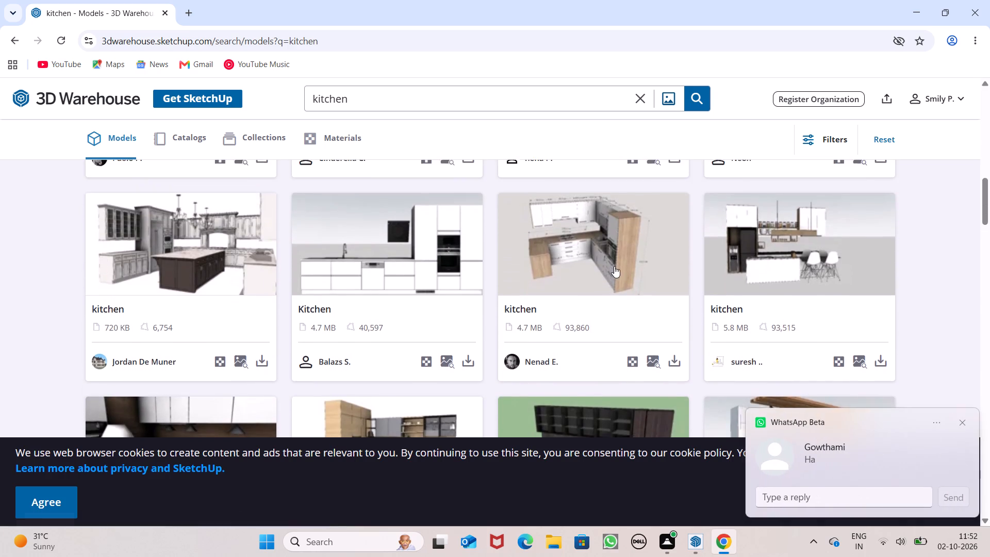
{"action": "scroll", "coordinate": [614, 266], "scroll_direction": "down", "scroll_amount": 3}
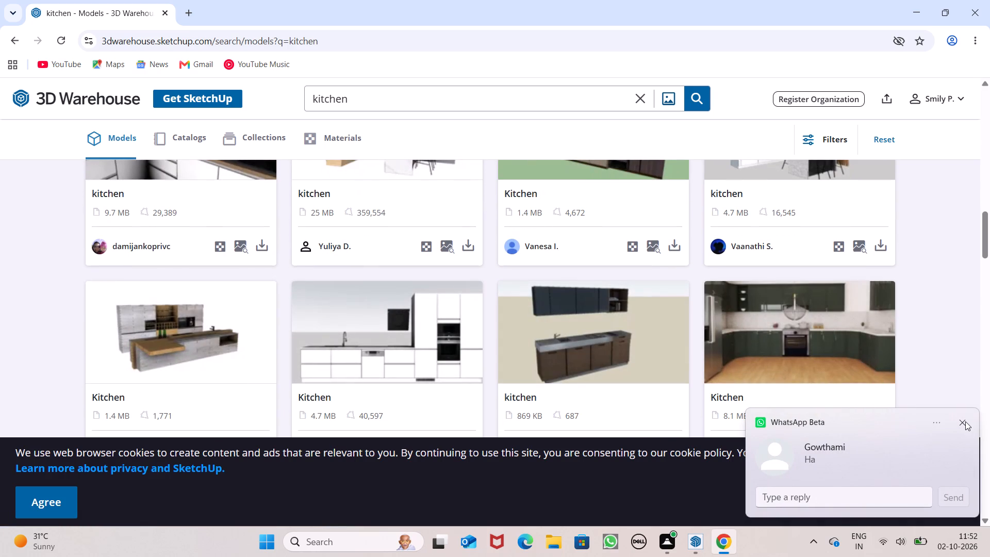
{"action": "left_click_drag", "start_coordinate": [964, 421], "coordinate": [959, 417]}
{"action": "scroll", "coordinate": [769, 327], "scroll_direction": "down", "scroll_amount": 2}
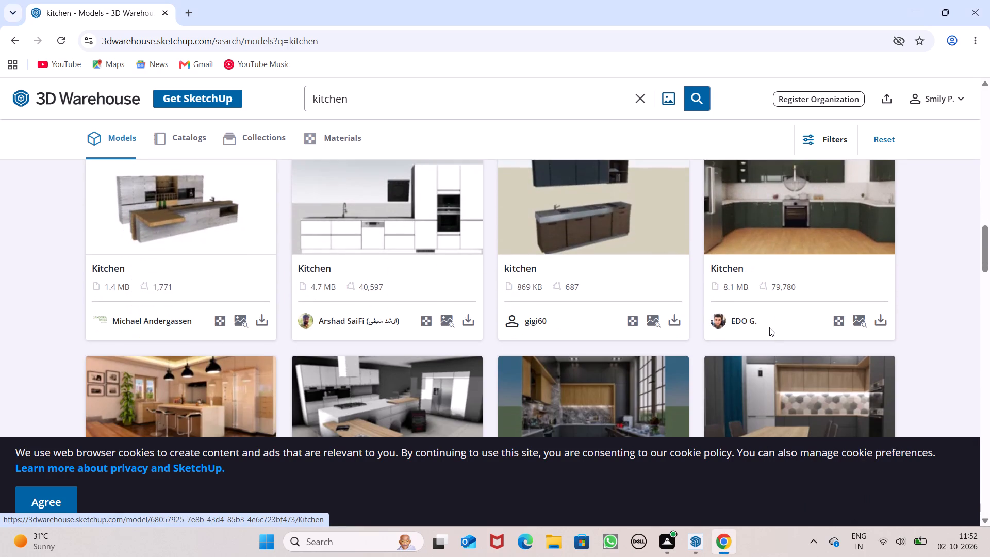
{"action": "scroll", "coordinate": [769, 327], "scroll_direction": "down", "scroll_amount": 3}
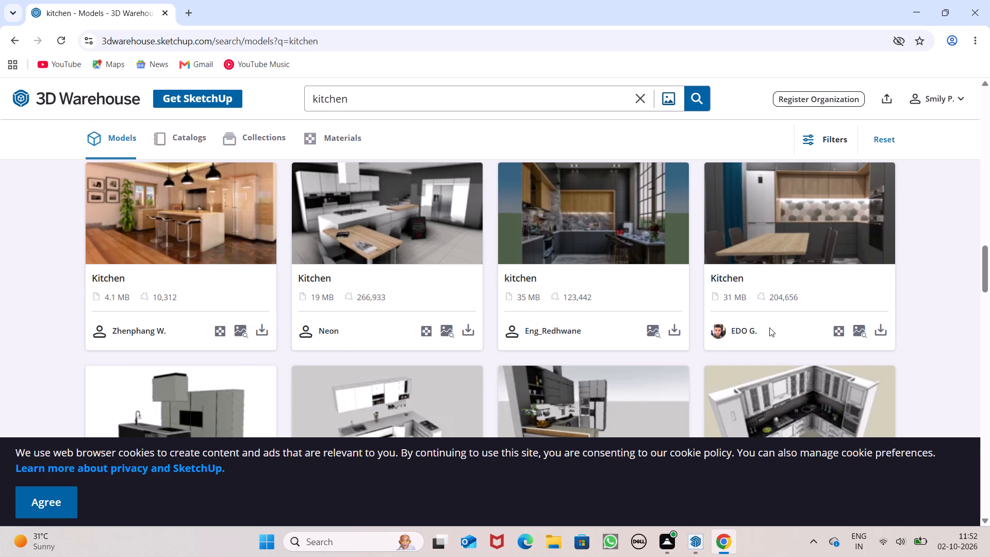
{"action": "scroll", "coordinate": [769, 326], "scroll_direction": "down", "scroll_amount": 2}
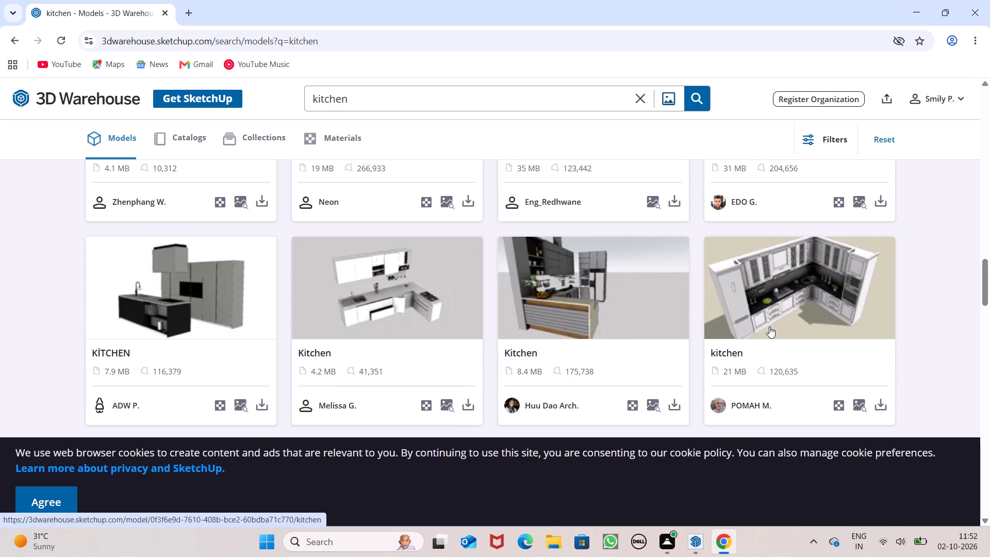
{"action": "scroll", "coordinate": [769, 326], "scroll_direction": "down", "scroll_amount": 1}
{"action": "scroll", "coordinate": [632, 306], "scroll_direction": "down", "scroll_amount": 4}
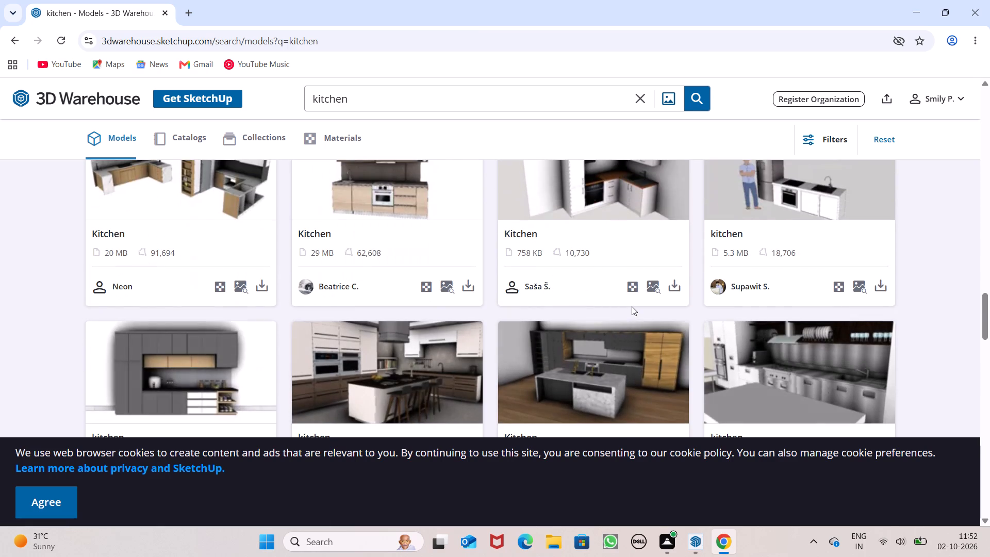
{"action": "scroll", "coordinate": [632, 306], "scroll_direction": "down", "scroll_amount": 1}
{"action": "scroll", "coordinate": [632, 306], "scroll_direction": "up", "scroll_amount": 1}
{"action": "scroll", "coordinate": [632, 306], "scroll_direction": "down", "scroll_amount": 1}
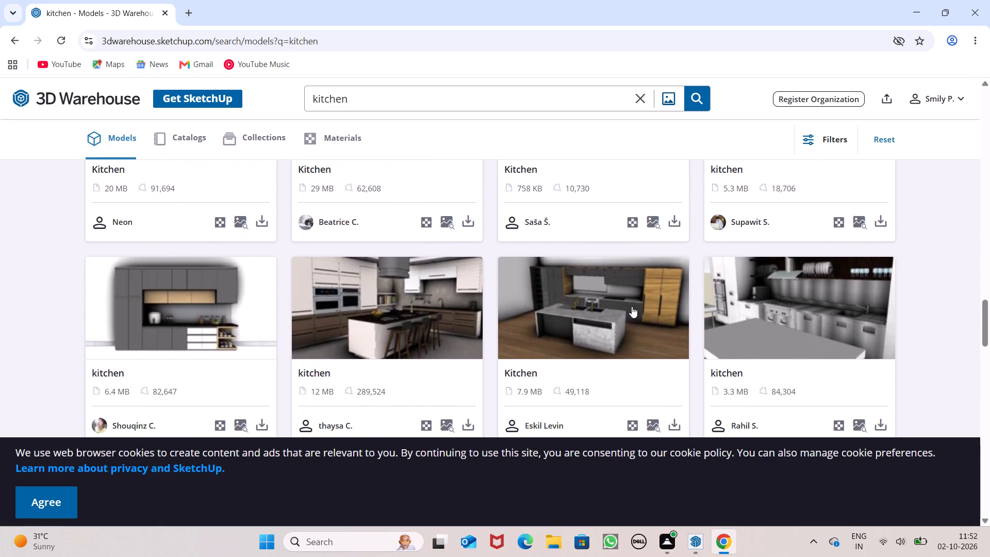
{"action": "scroll", "coordinate": [632, 306], "scroll_direction": "down", "scroll_amount": 8}
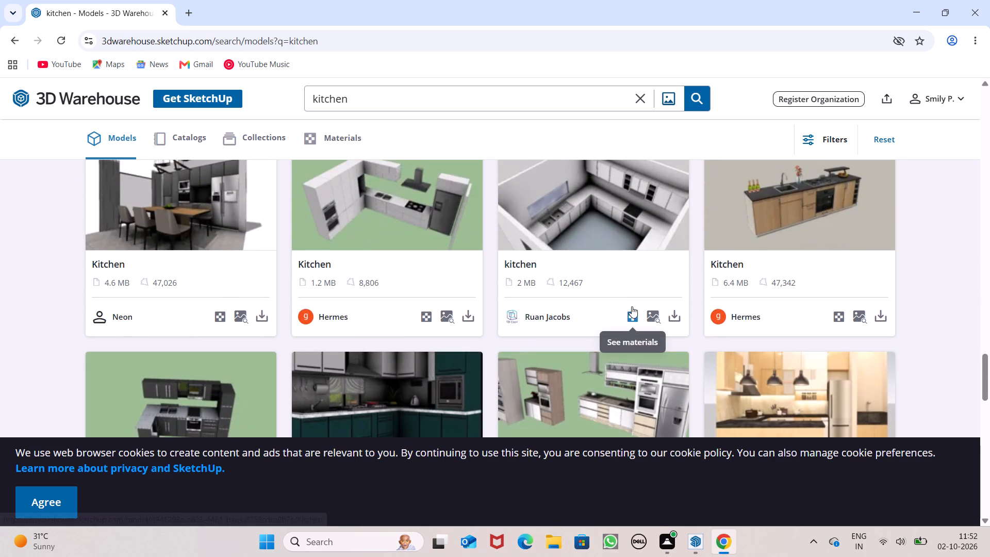
{"action": "scroll", "coordinate": [632, 306], "scroll_direction": "down", "scroll_amount": 4}
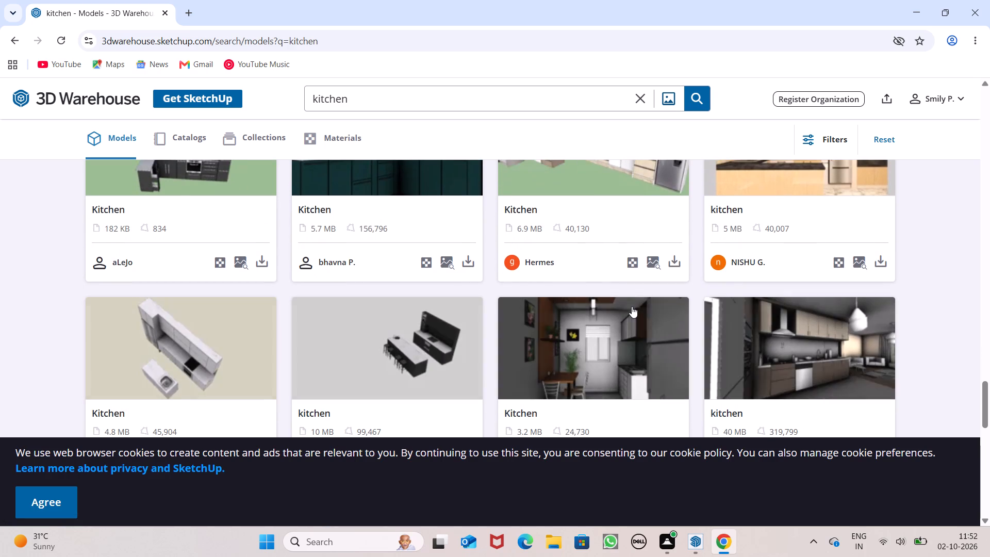
{"action": "scroll", "coordinate": [632, 306], "scroll_direction": "up", "scroll_amount": 2}
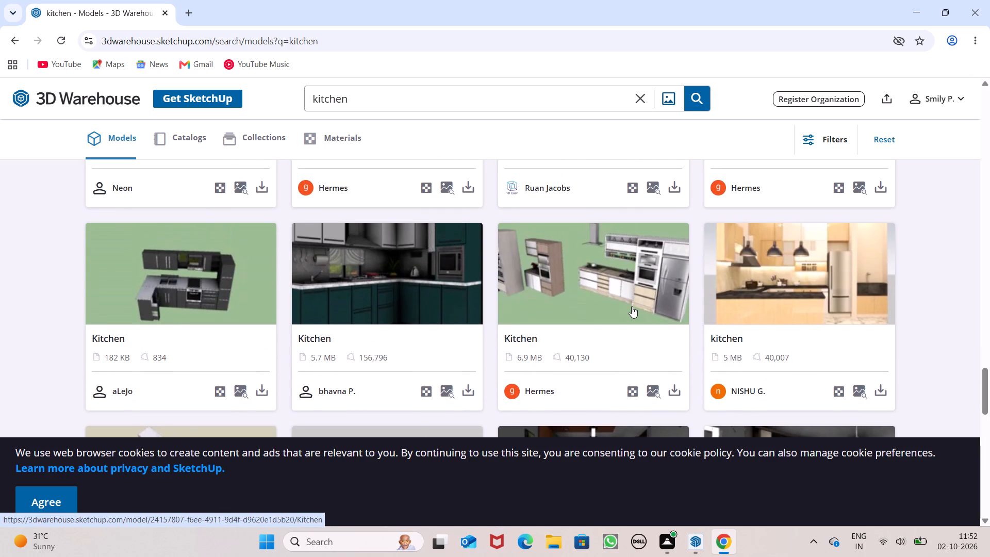
{"action": "scroll", "coordinate": [632, 309], "scroll_direction": "down", "scroll_amount": 4}
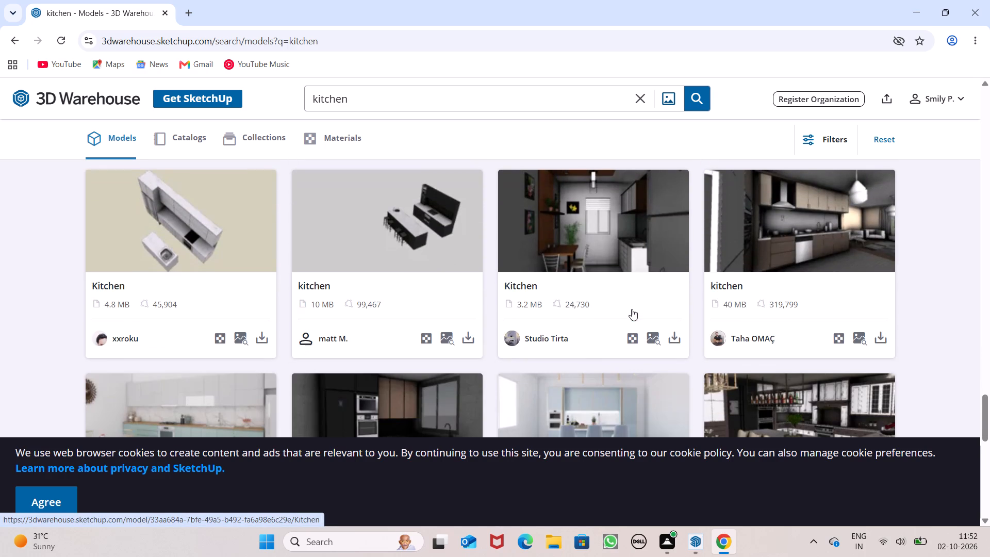
{"action": "scroll", "coordinate": [638, 268], "scroll_direction": "down", "scroll_amount": 1}
{"action": "scroll", "coordinate": [638, 268], "scroll_direction": "up", "scroll_amount": 1}
{"action": "scroll", "coordinate": [638, 268], "scroll_direction": "down", "scroll_amount": 4}
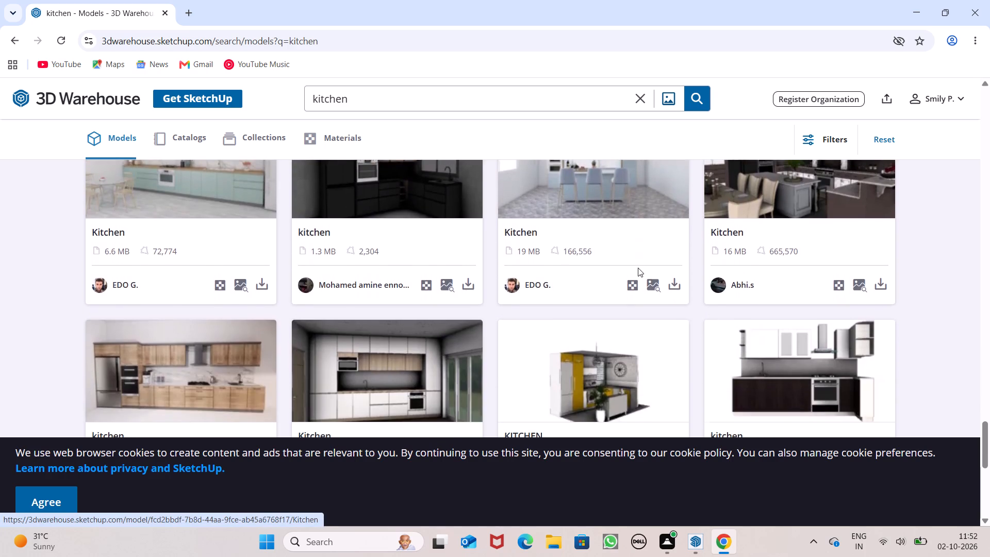
{"action": "scroll", "coordinate": [638, 268], "scroll_direction": "down", "scroll_amount": 2}
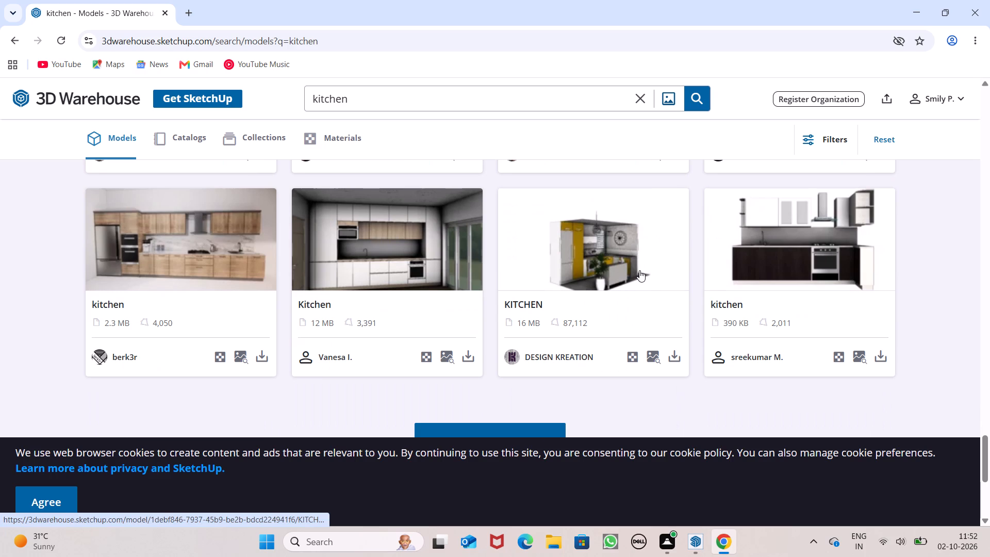
{"action": "scroll", "coordinate": [600, 312], "scroll_direction": "up", "scroll_amount": 11}
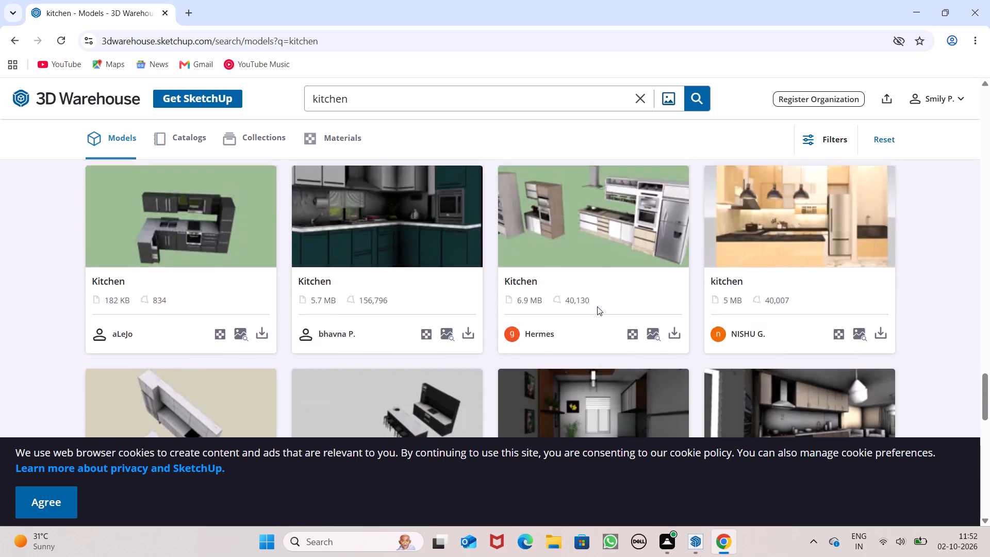
{"action": "scroll", "coordinate": [597, 306], "scroll_direction": "up", "scroll_amount": 3}
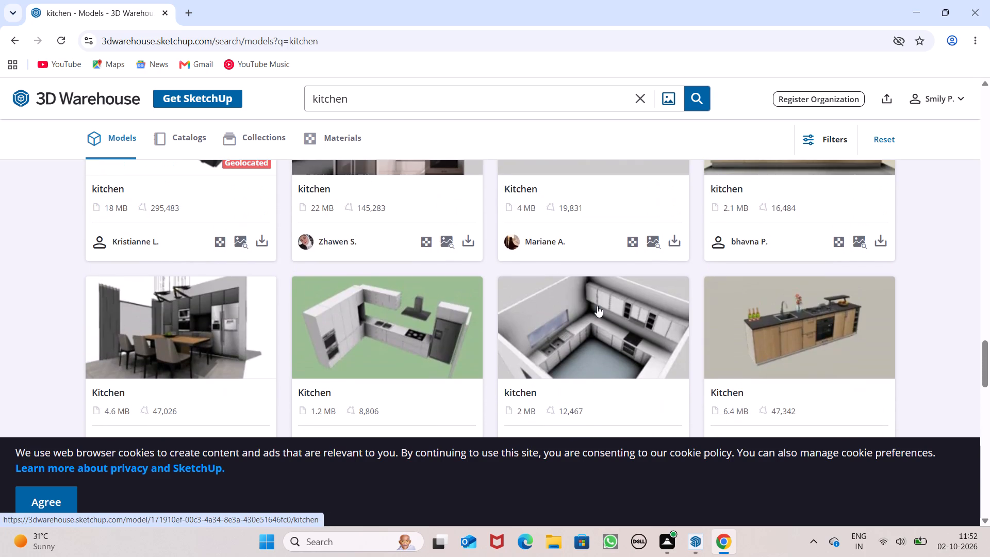
{"action": "scroll", "coordinate": [597, 306], "scroll_direction": "up", "scroll_amount": 5}
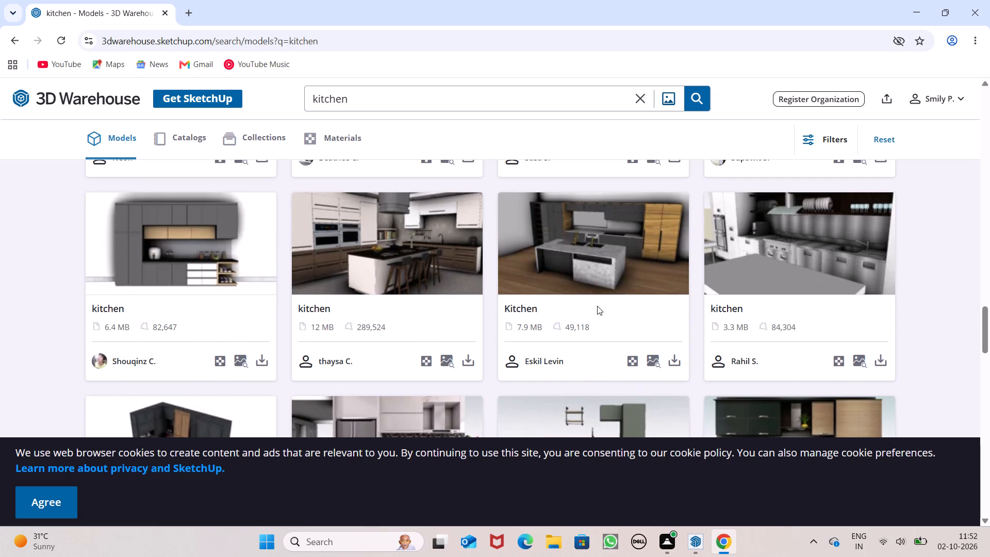
{"action": "scroll", "coordinate": [597, 306], "scroll_direction": "up", "scroll_amount": 2}
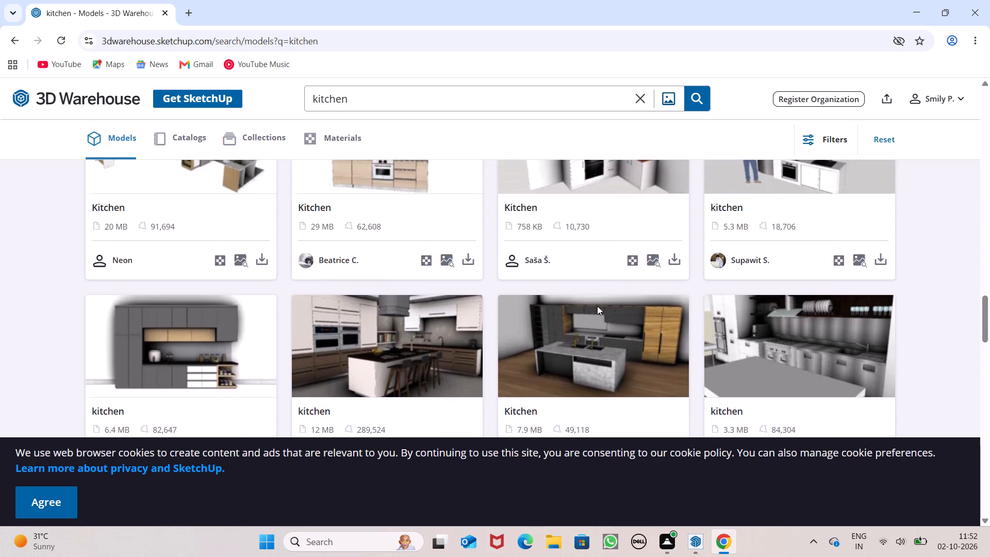
{"action": "scroll", "coordinate": [597, 306], "scroll_direction": "up", "scroll_amount": 3}
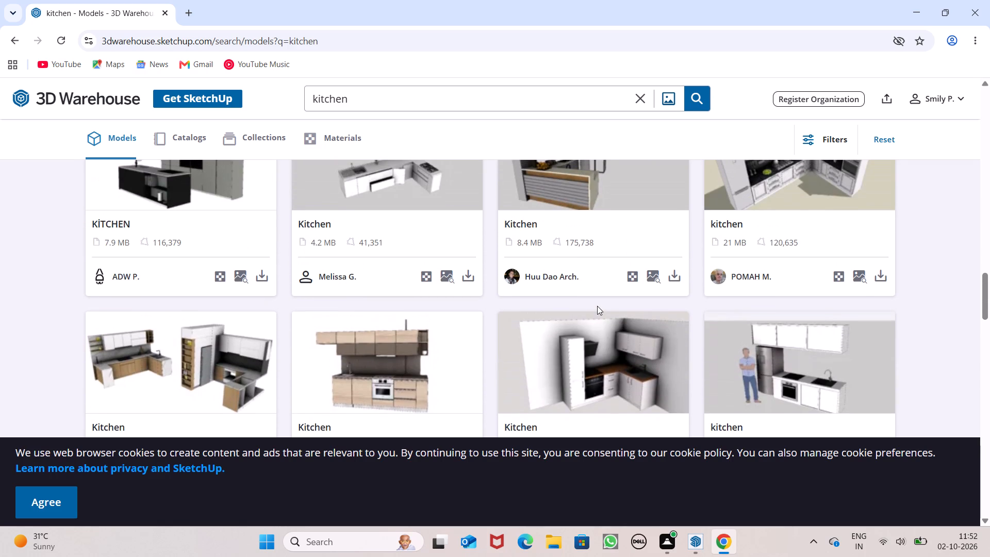
{"action": "scroll", "coordinate": [597, 306], "scroll_direction": "up", "scroll_amount": 3}
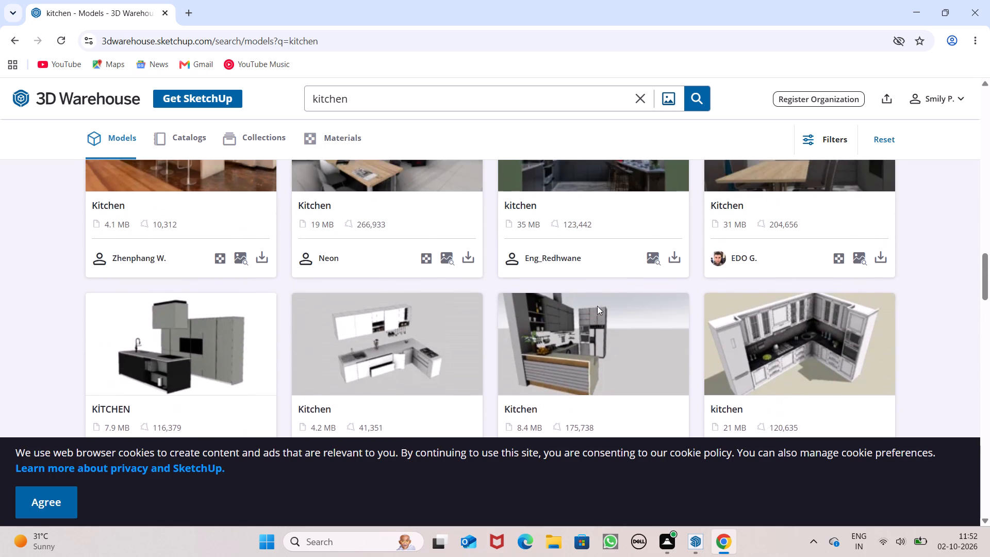
Look back through the kitchen model results up to the first ones, comparing layouts and cabinet styles.
{"action": "scroll", "coordinate": [597, 306], "scroll_direction": "up", "scroll_amount": 3}
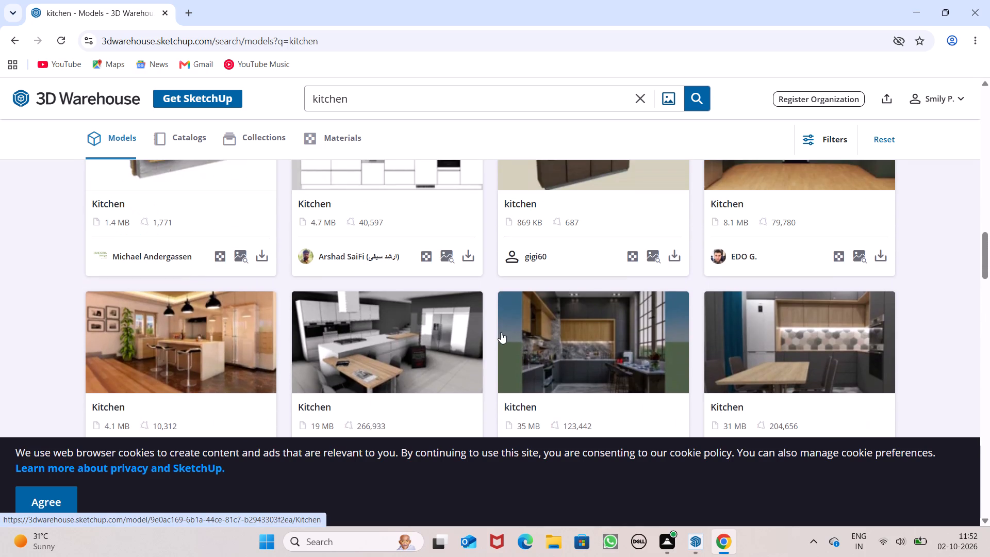
{"action": "scroll", "coordinate": [469, 349], "scroll_direction": "up", "scroll_amount": 2}
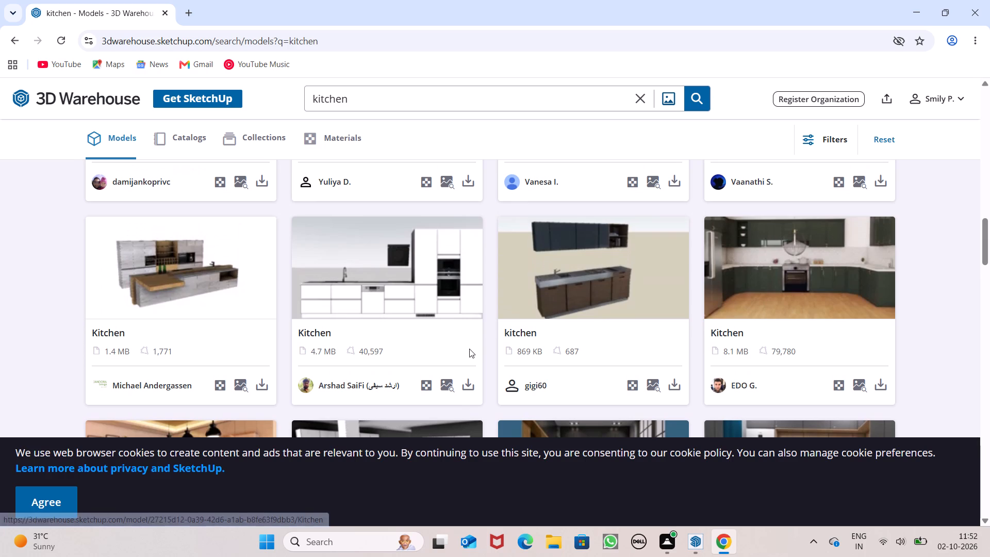
{"action": "scroll", "coordinate": [469, 349], "scroll_direction": "up", "scroll_amount": 5}
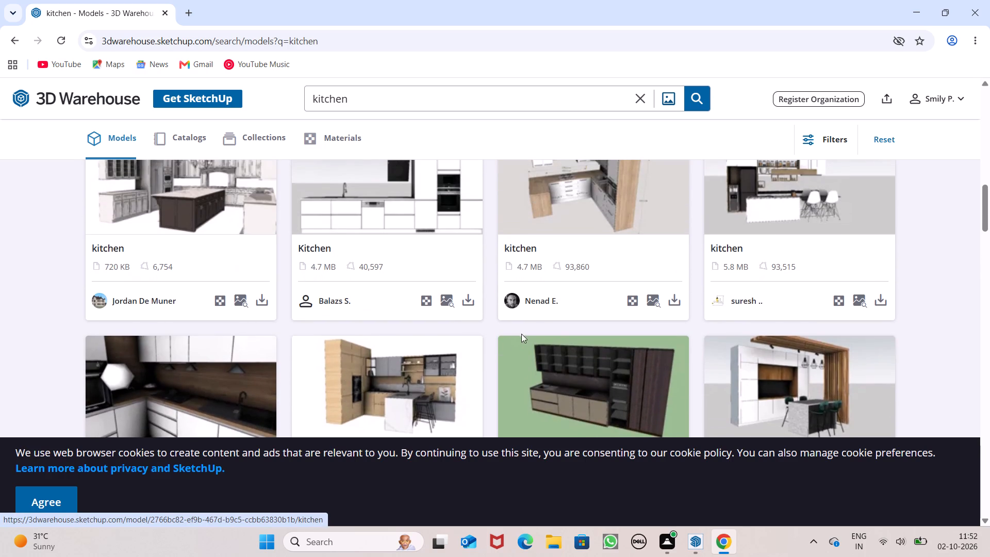
{"action": "scroll", "coordinate": [533, 323], "scroll_direction": "down", "scroll_amount": 1}
{"action": "scroll", "coordinate": [533, 323], "scroll_direction": "up", "scroll_amount": 2}
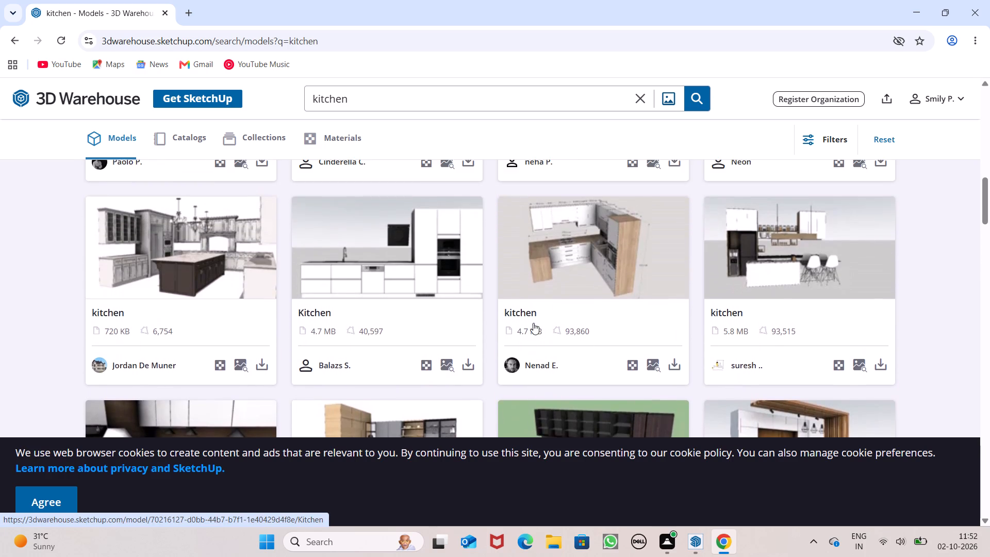
{"action": "scroll", "coordinate": [533, 323], "scroll_direction": "up", "scroll_amount": 3}
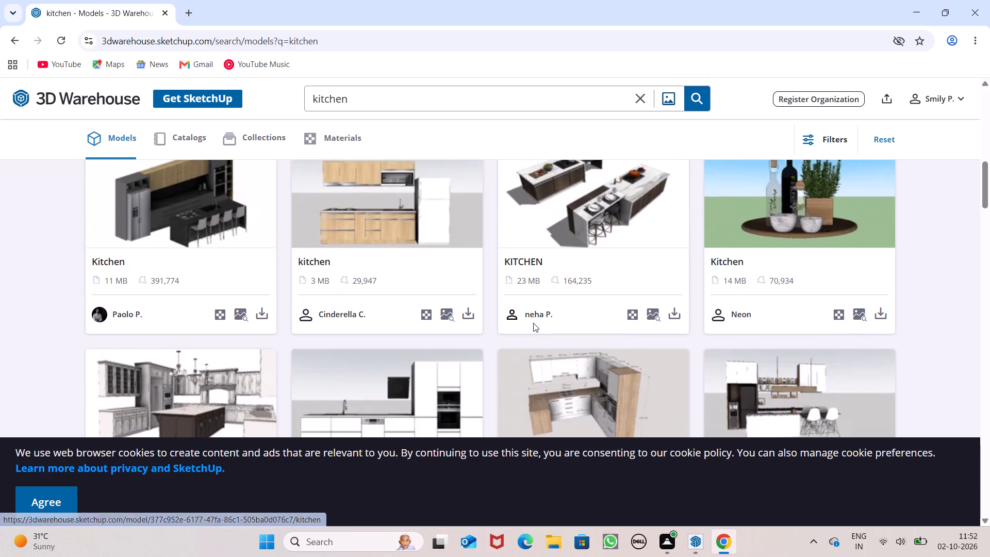
{"action": "scroll", "coordinate": [533, 323], "scroll_direction": "up", "scroll_amount": 2}
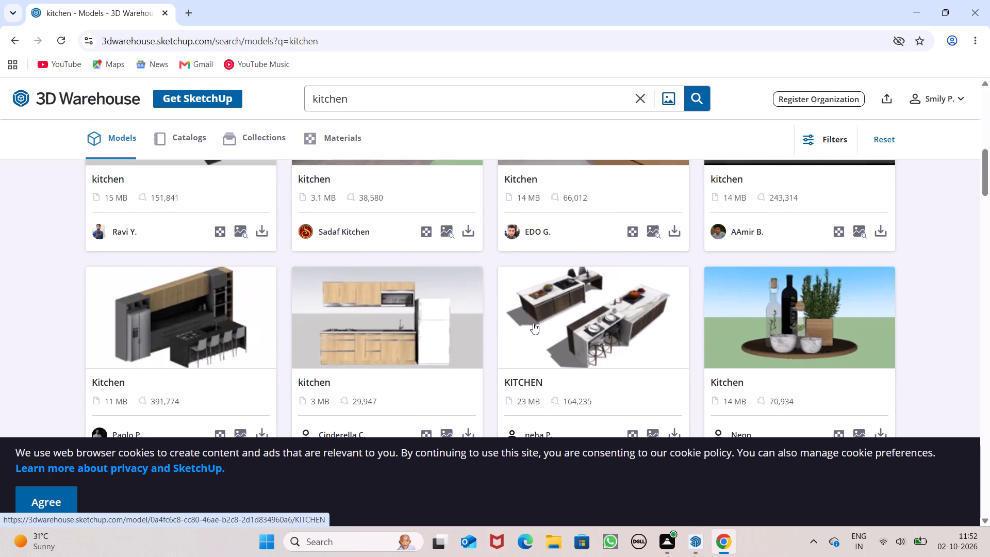
{"action": "scroll", "coordinate": [533, 323], "scroll_direction": "up", "scroll_amount": 5}
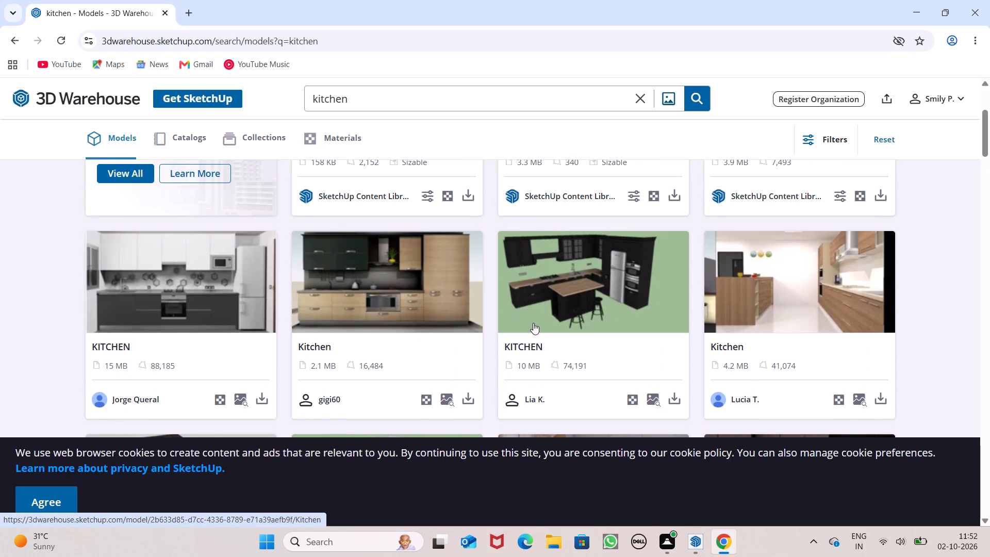
{"action": "scroll", "coordinate": [533, 323], "scroll_direction": "up", "scroll_amount": 4}
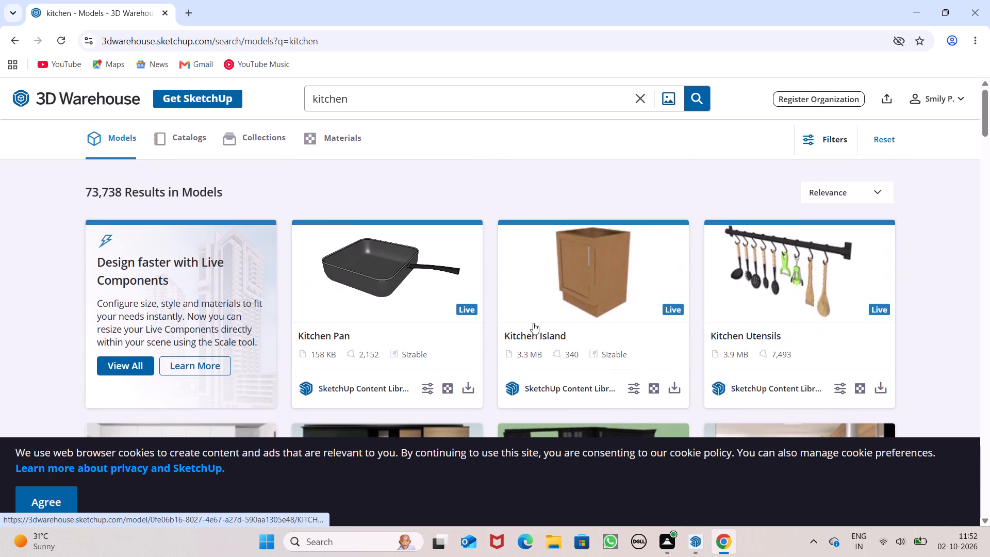
{"action": "scroll", "coordinate": [540, 321], "scroll_direction": "down", "scroll_amount": 13}
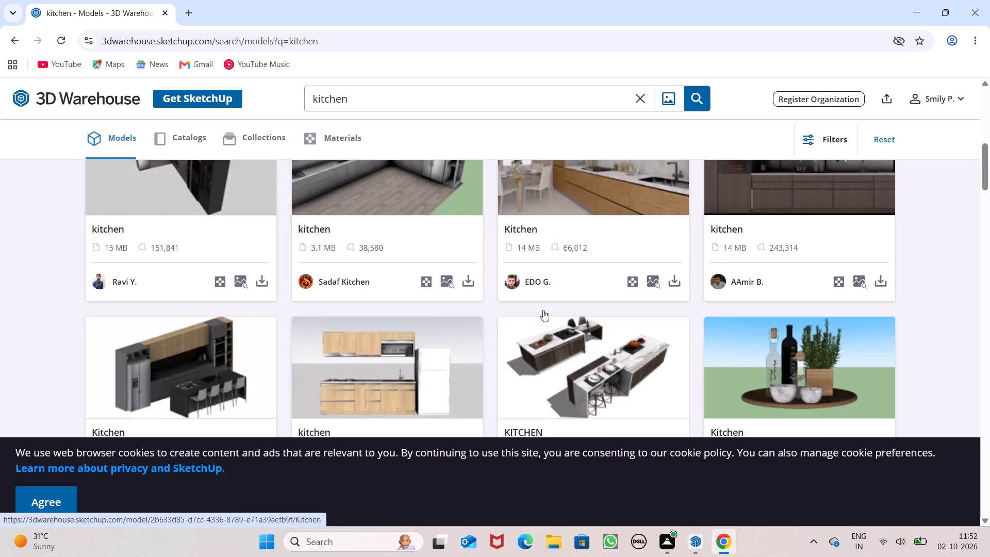
Refine the 3D Warehouse model search to kitchen lshape.
{"action": "left_click", "coordinate": [399, 93]}
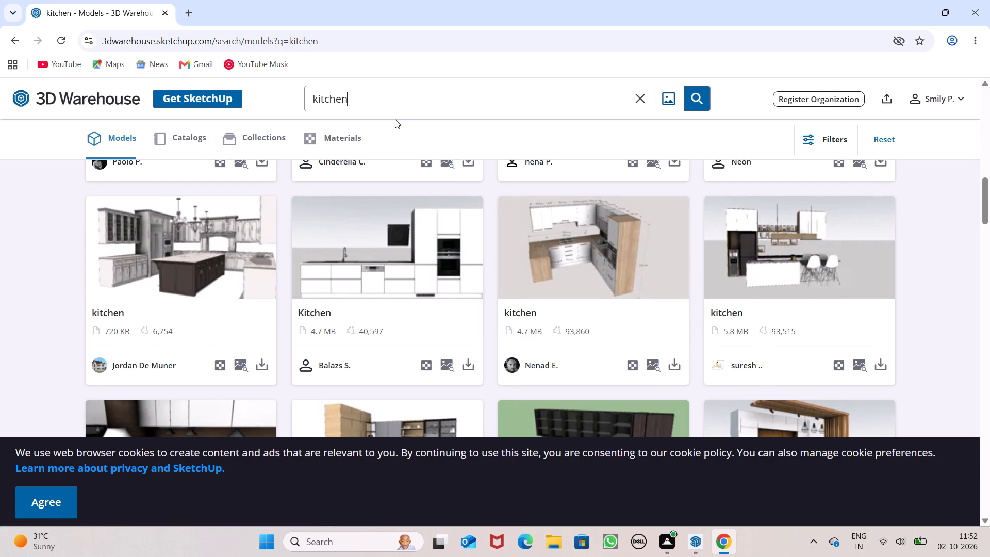
{"action": "key", "text": "space"}
{"action": "type", "text": "lshape"}
{"action": "key", "text": "Return"}
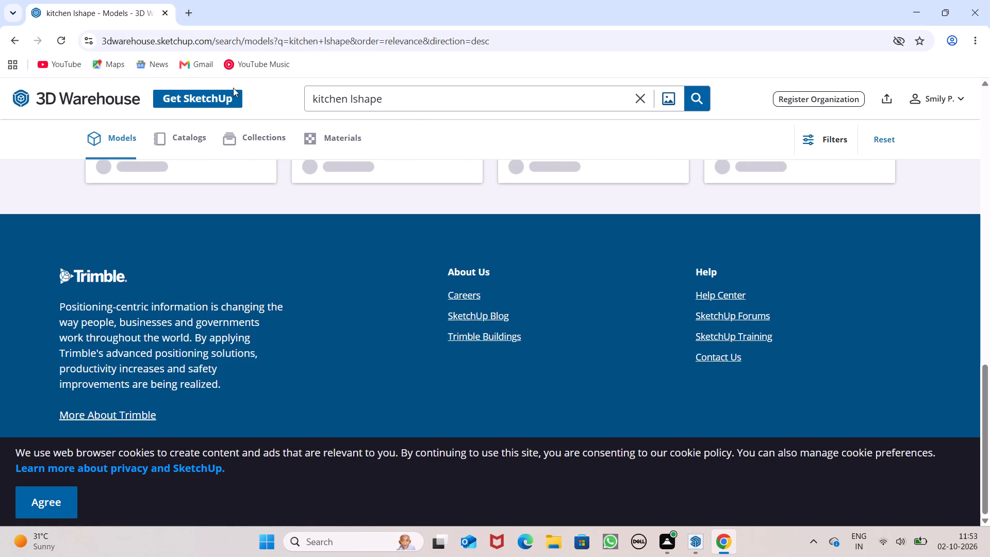
Browse the L-shaped kitchen results, comparing layouts, cabinet styles and file sizes to find a suitable model.
{"action": "scroll", "coordinate": [411, 139], "scroll_direction": "down", "scroll_amount": 1}
{"action": "scroll", "coordinate": [411, 153], "scroll_direction": "up", "scroll_amount": 1}
{"action": "scroll", "coordinate": [414, 164], "scroll_direction": "down", "scroll_amount": 1}
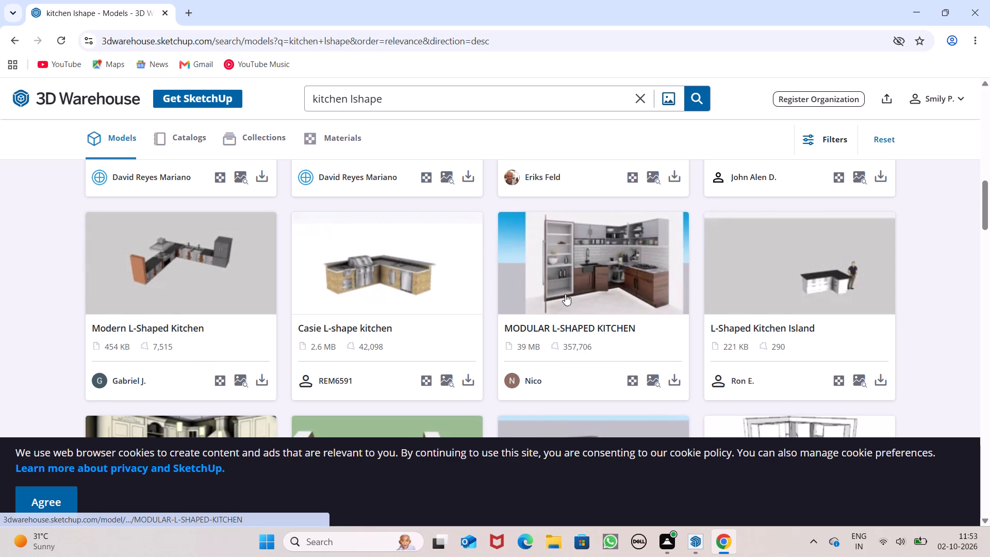
{"action": "scroll", "coordinate": [573, 305], "scroll_direction": "up", "scroll_amount": 1}
{"action": "scroll", "coordinate": [577, 312], "scroll_direction": "down", "scroll_amount": 4}
{"action": "scroll", "coordinate": [513, 304], "scroll_direction": "up", "scroll_amount": 2}
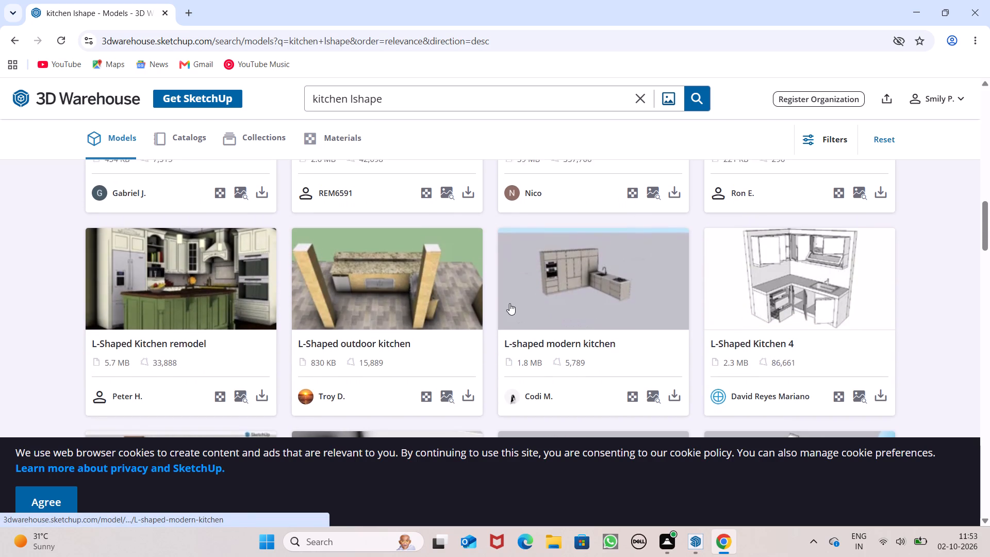
{"action": "scroll", "coordinate": [509, 303], "scroll_direction": "up", "scroll_amount": 5}
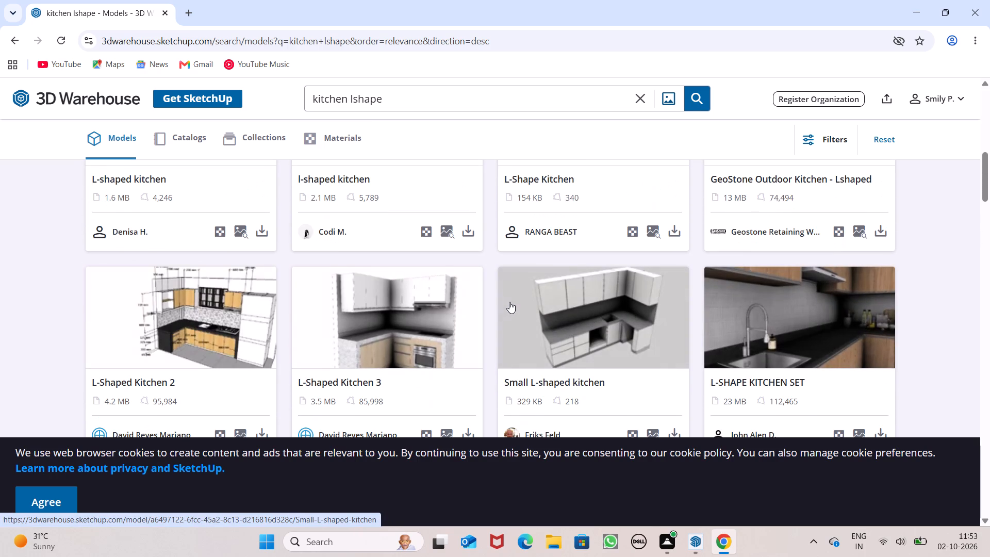
{"action": "scroll", "coordinate": [509, 302], "scroll_direction": "down", "scroll_amount": 1}
{"action": "scroll", "coordinate": [509, 302], "scroll_direction": "up", "scroll_amount": 1}
{"action": "scroll", "coordinate": [509, 302], "scroll_direction": "down", "scroll_amount": 1}
{"action": "scroll", "coordinate": [509, 302], "scroll_direction": "up", "scroll_amount": 3}
{"action": "scroll", "coordinate": [549, 284], "scroll_direction": "up", "scroll_amount": 6}
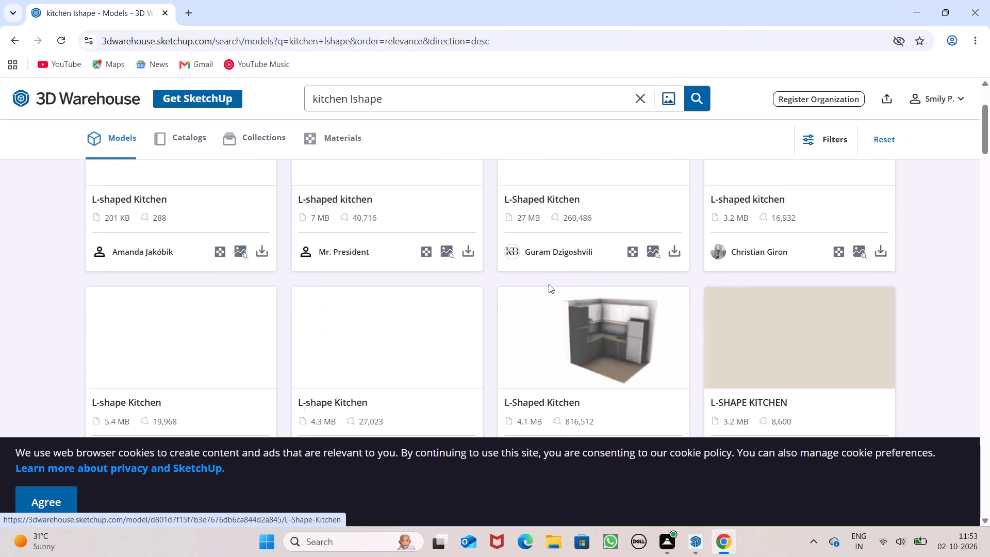
{"action": "scroll", "coordinate": [549, 284], "scroll_direction": "down", "scroll_amount": 1}
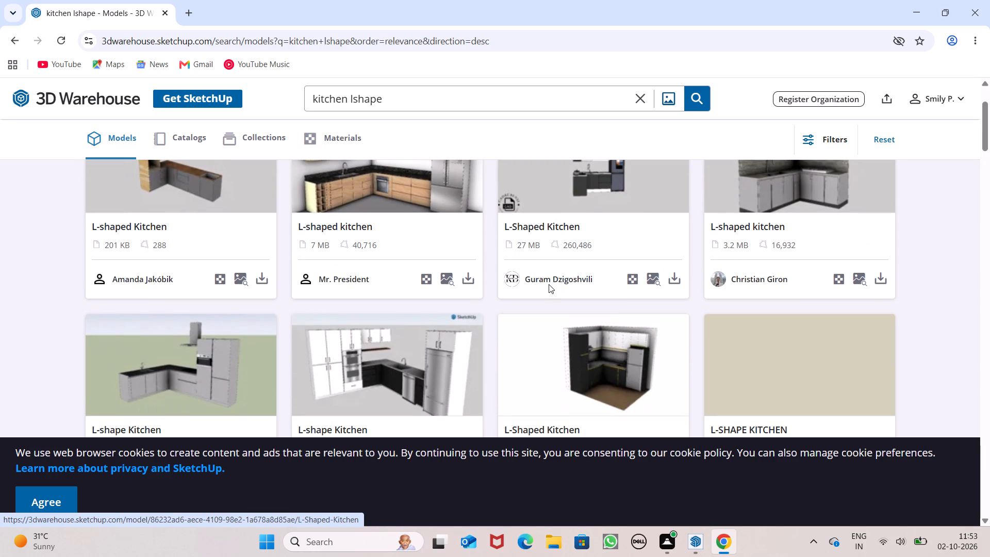
{"action": "scroll", "coordinate": [550, 284], "scroll_direction": "up", "scroll_amount": 2}
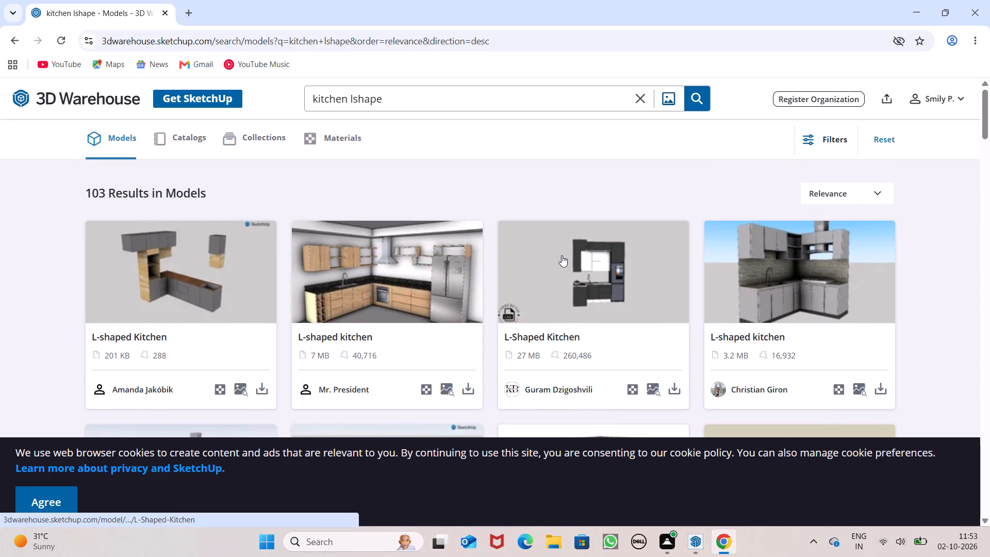
{"action": "scroll", "coordinate": [671, 253], "scroll_direction": "down", "scroll_amount": 2}
{"action": "scroll", "coordinate": [671, 253], "scroll_direction": "up", "scroll_amount": 5}
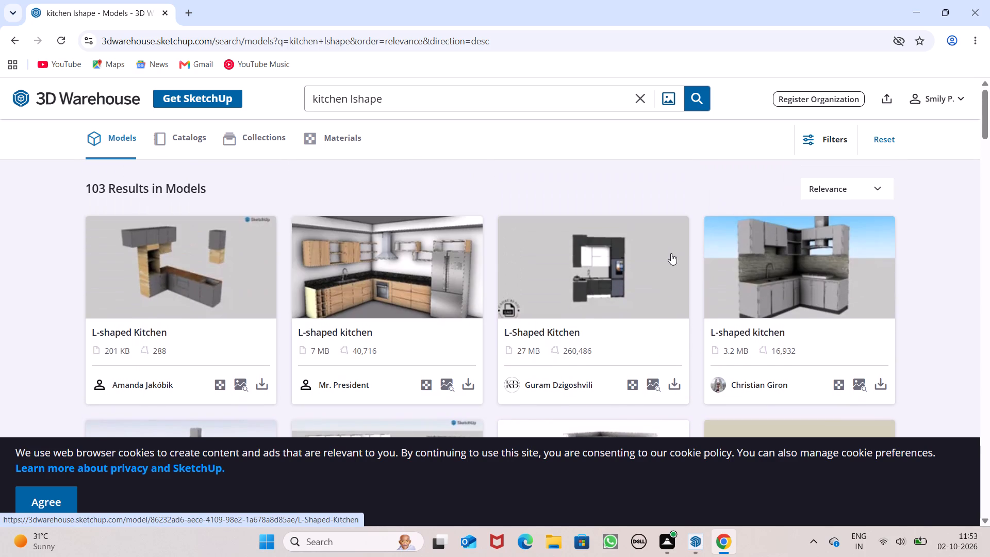
Open the page of the 27 MB dark grey L-Shaped Kitchen model and inspect its preview.
{"action": "left_click", "coordinate": [622, 280]}
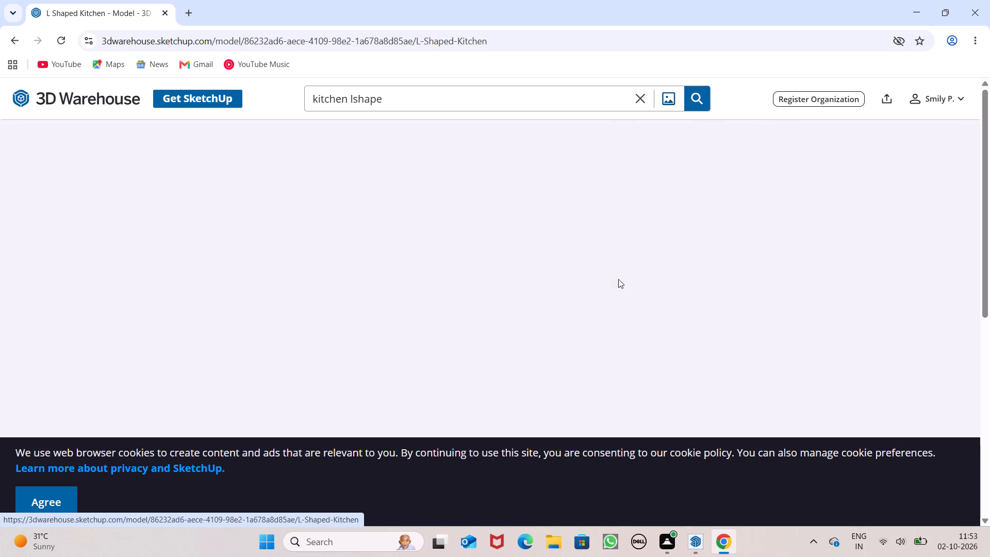
{"action": "scroll", "coordinate": [618, 279], "scroll_direction": "up", "scroll_amount": 5}
{"action": "scroll", "coordinate": [486, 339], "scroll_direction": "up", "scroll_amount": 5}
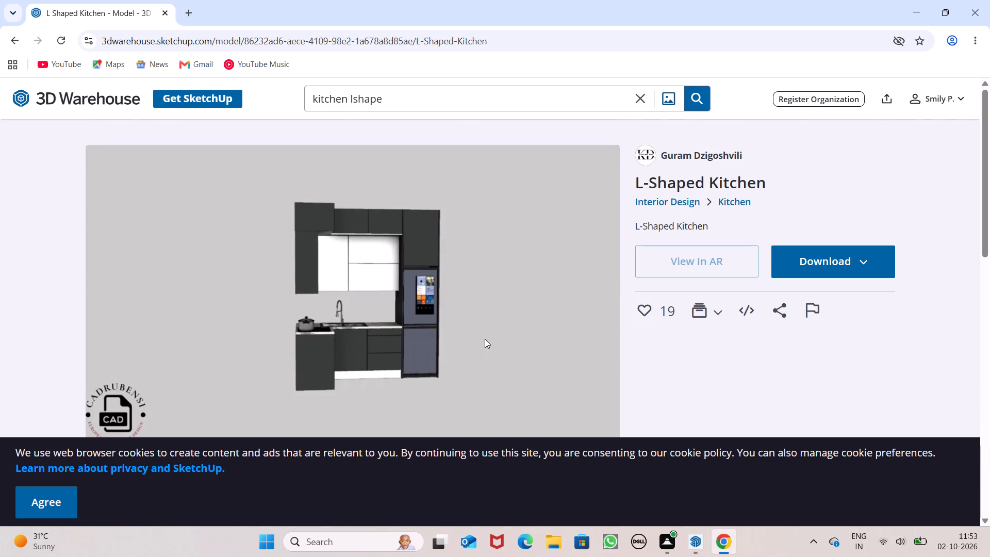
{"action": "scroll", "coordinate": [485, 339], "scroll_direction": "up", "scroll_amount": 2}
{"action": "left_click", "coordinate": [421, 334]}
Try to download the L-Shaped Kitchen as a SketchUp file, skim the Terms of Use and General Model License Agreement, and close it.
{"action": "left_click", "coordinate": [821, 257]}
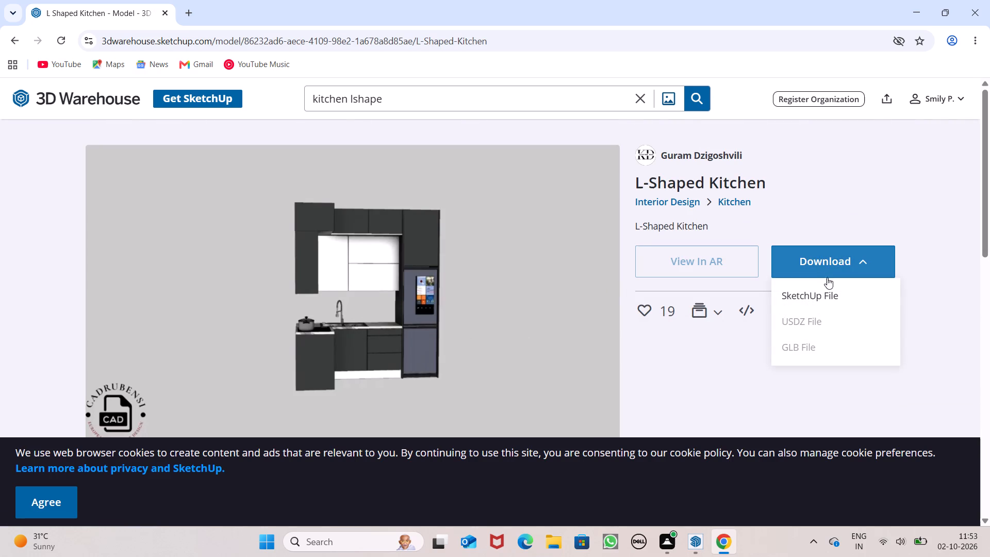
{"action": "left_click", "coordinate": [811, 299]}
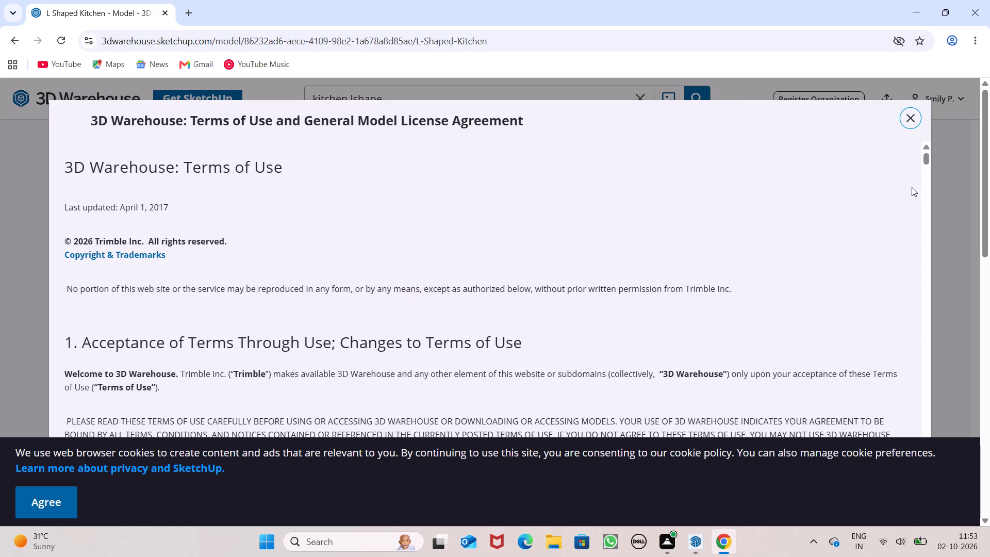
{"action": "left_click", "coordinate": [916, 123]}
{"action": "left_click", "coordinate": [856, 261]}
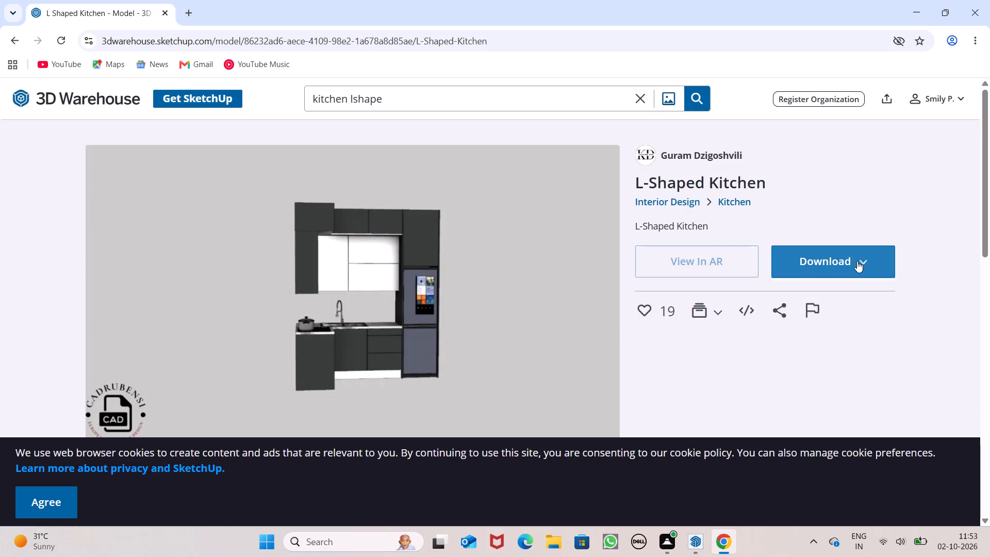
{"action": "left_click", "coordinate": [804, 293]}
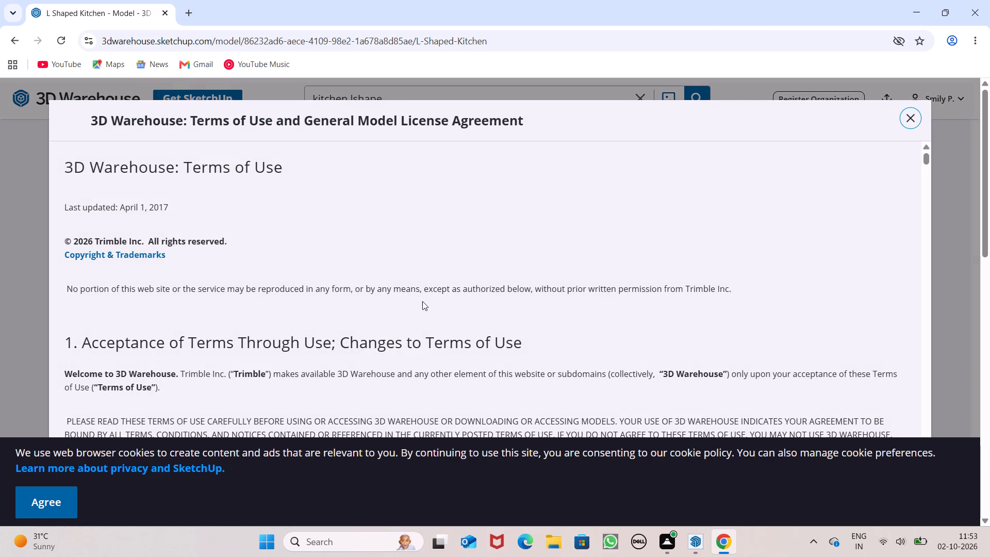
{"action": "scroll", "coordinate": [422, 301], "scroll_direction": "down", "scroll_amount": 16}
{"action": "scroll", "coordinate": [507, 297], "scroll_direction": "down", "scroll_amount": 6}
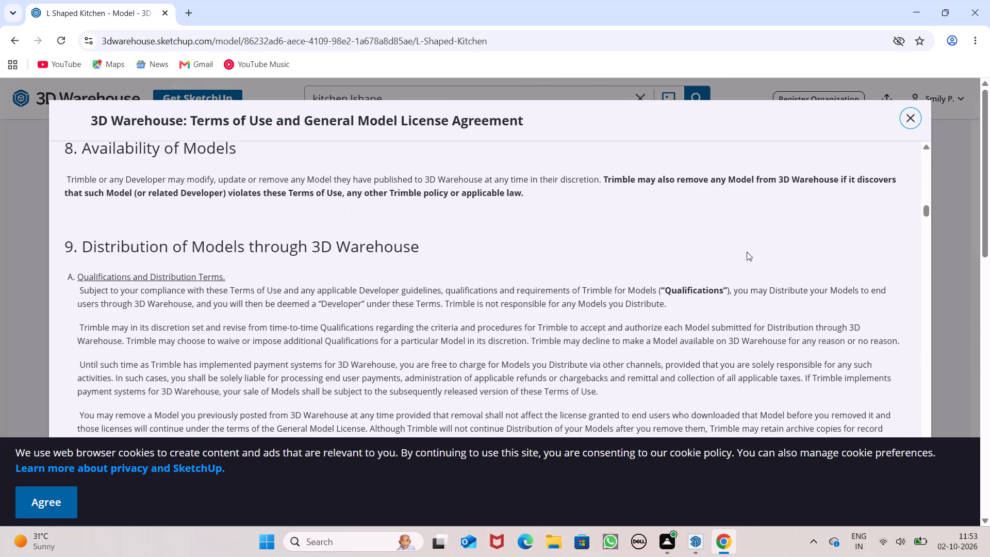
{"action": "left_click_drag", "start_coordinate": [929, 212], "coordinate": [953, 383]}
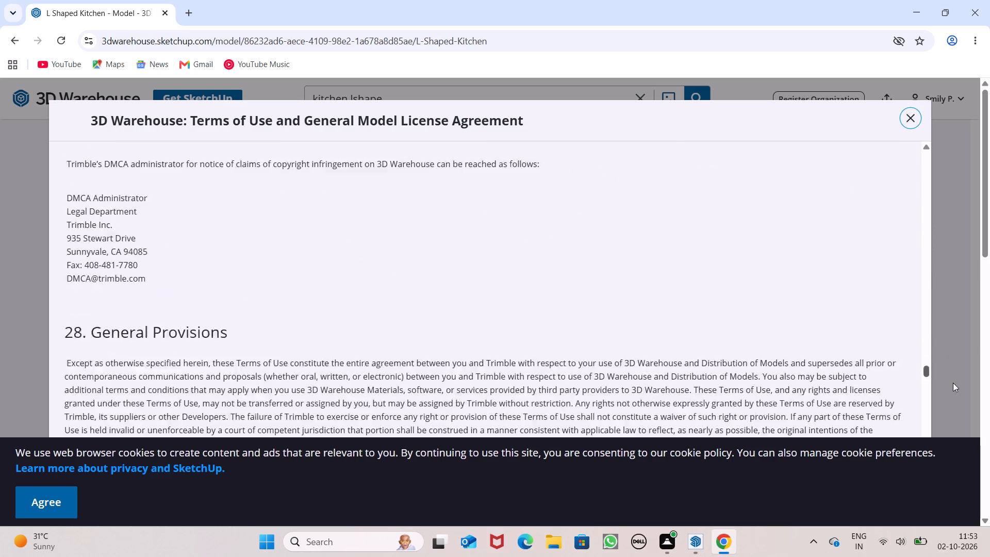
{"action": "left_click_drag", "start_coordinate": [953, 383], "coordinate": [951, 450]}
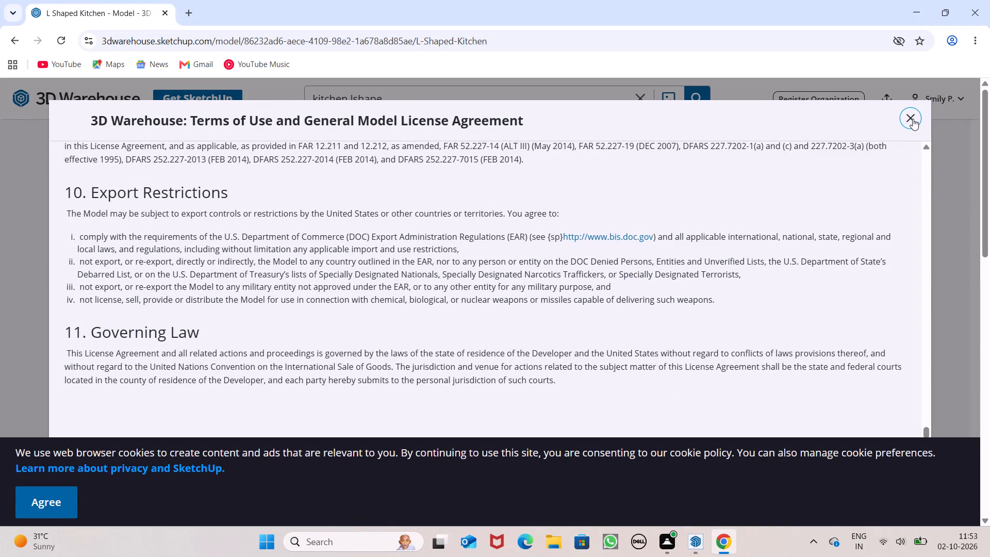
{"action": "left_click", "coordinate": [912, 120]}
Check the L-Shaped Kitchen's model information and go back to the kitchen lshape search results.
{"action": "scroll", "coordinate": [802, 215], "scroll_direction": "down", "scroll_amount": 6}
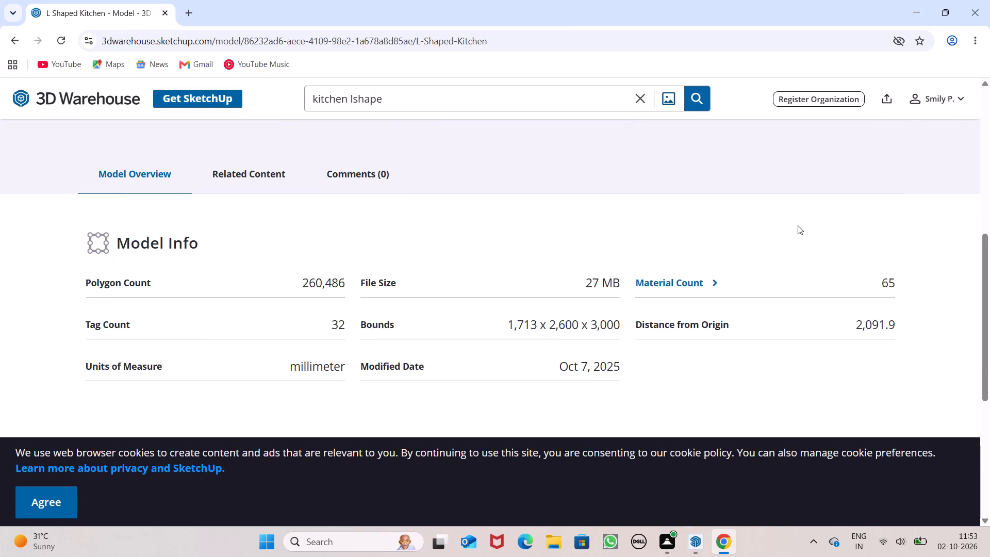
{"action": "scroll", "coordinate": [798, 227], "scroll_direction": "up", "scroll_amount": 12}
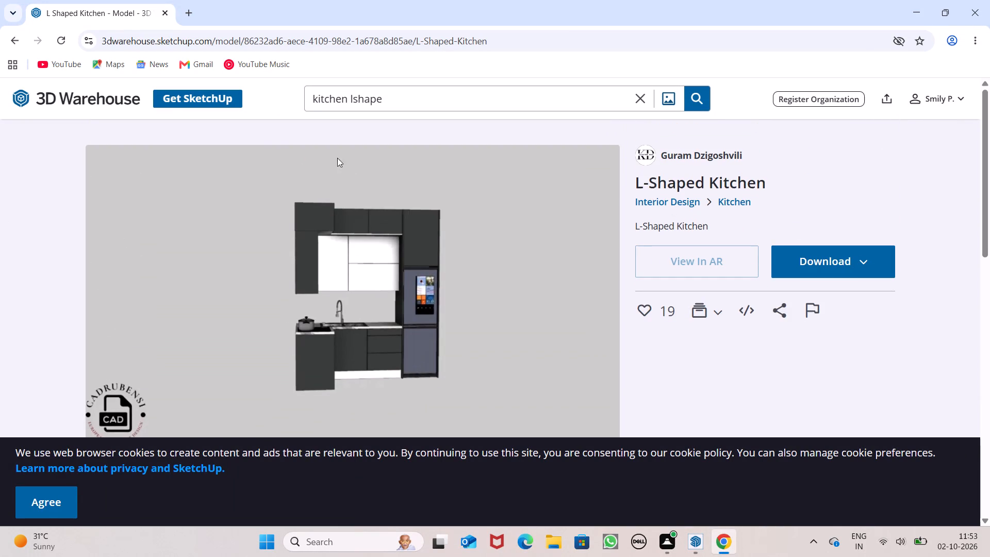
{"action": "left_click", "coordinate": [13, 42]}
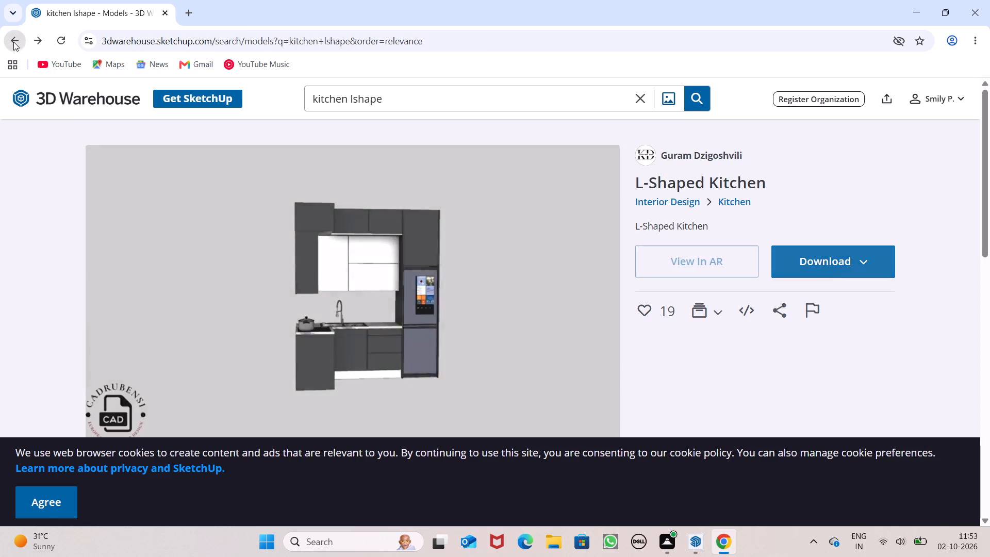
Browse the kitchen lshape search results, comparing the layouts, styles and file sizes of the L-shaped kitchen models.
{"action": "scroll", "coordinate": [676, 255], "scroll_direction": "down", "scroll_amount": 1}
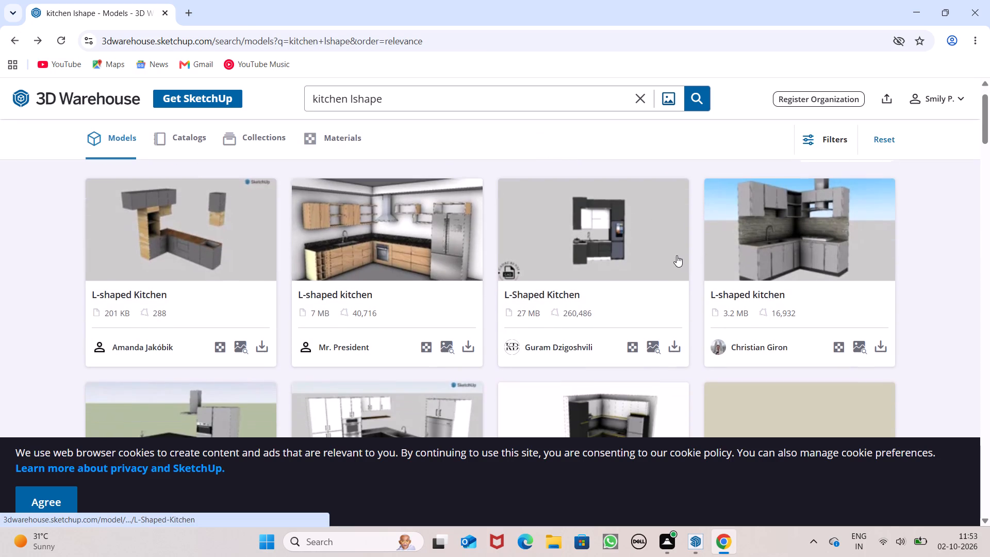
{"action": "scroll", "coordinate": [677, 256], "scroll_direction": "down", "scroll_amount": 4}
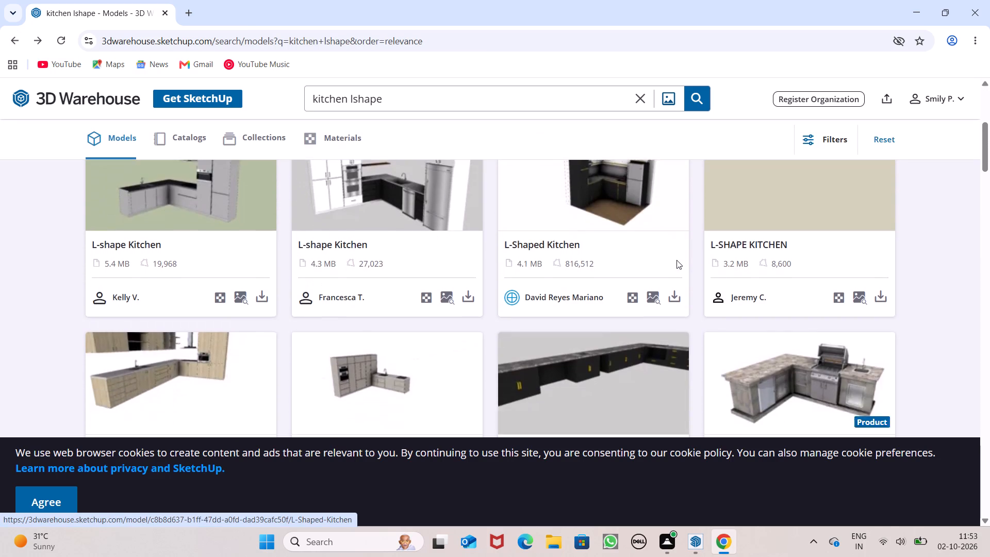
{"action": "scroll", "coordinate": [676, 260], "scroll_direction": "up", "scroll_amount": 2}
{"action": "scroll", "coordinate": [676, 260], "scroll_direction": "down", "scroll_amount": 4}
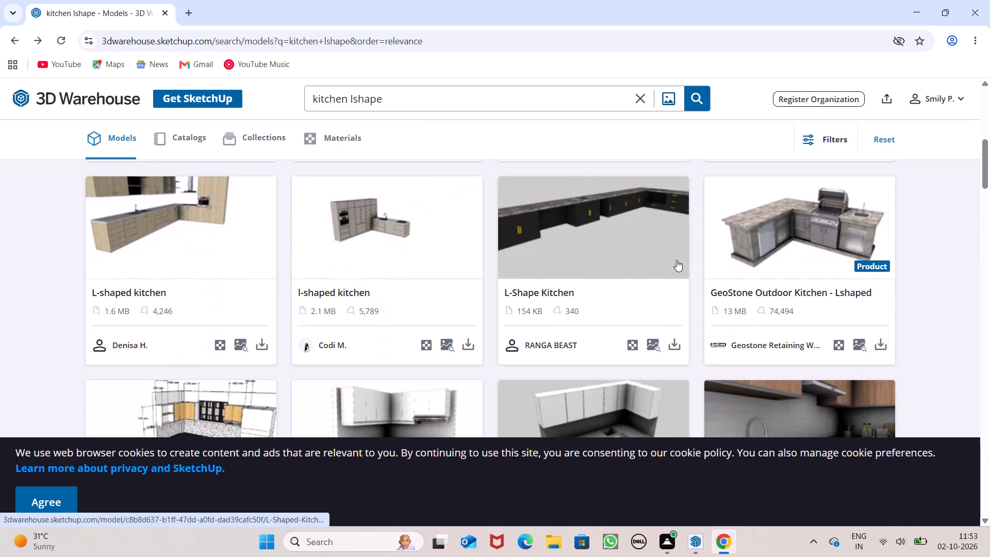
{"action": "scroll", "coordinate": [739, 231], "scroll_direction": "down", "scroll_amount": 3}
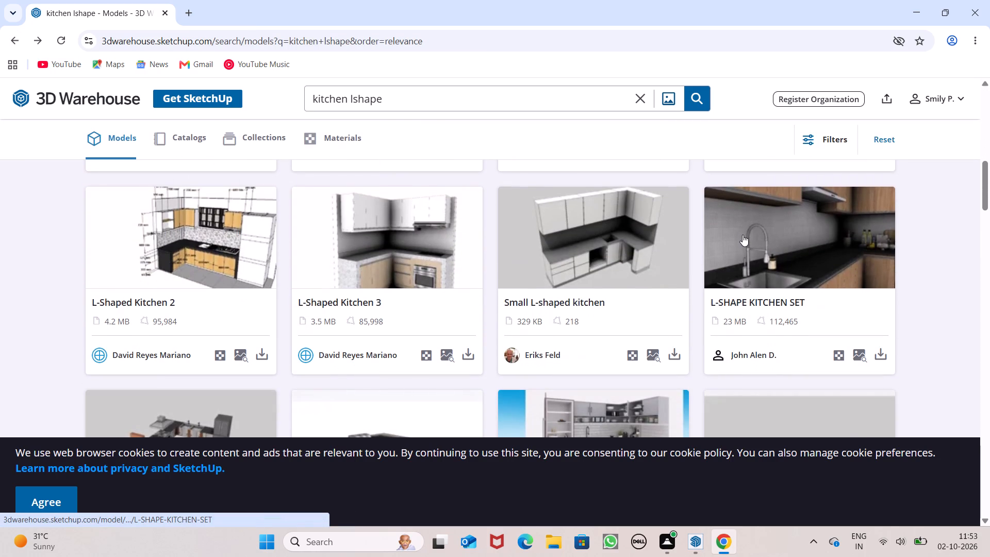
{"action": "scroll", "coordinate": [742, 236], "scroll_direction": "down", "scroll_amount": 2}
{"action": "scroll", "coordinate": [742, 236], "scroll_direction": "up", "scroll_amount": 1}
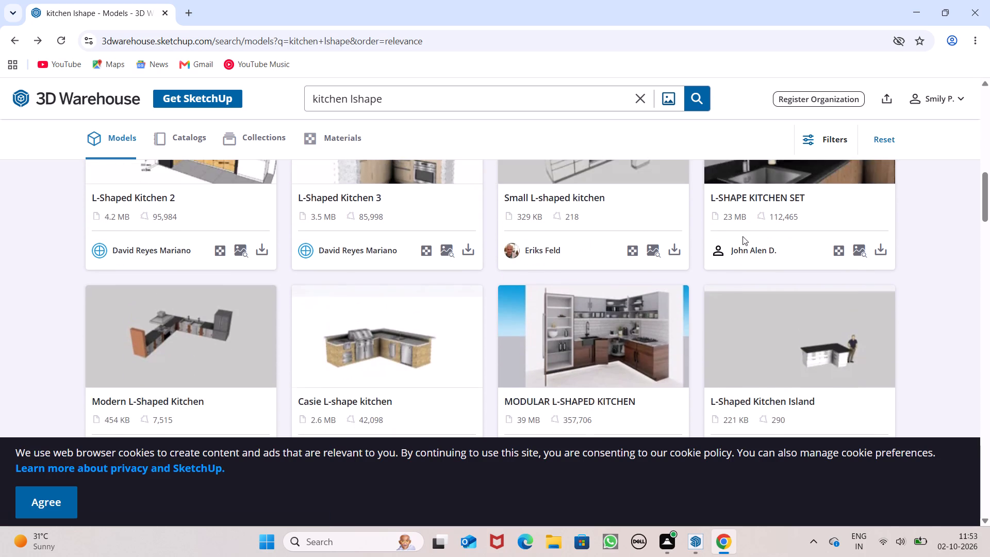
{"action": "scroll", "coordinate": [742, 236], "scroll_direction": "up", "scroll_amount": 1}
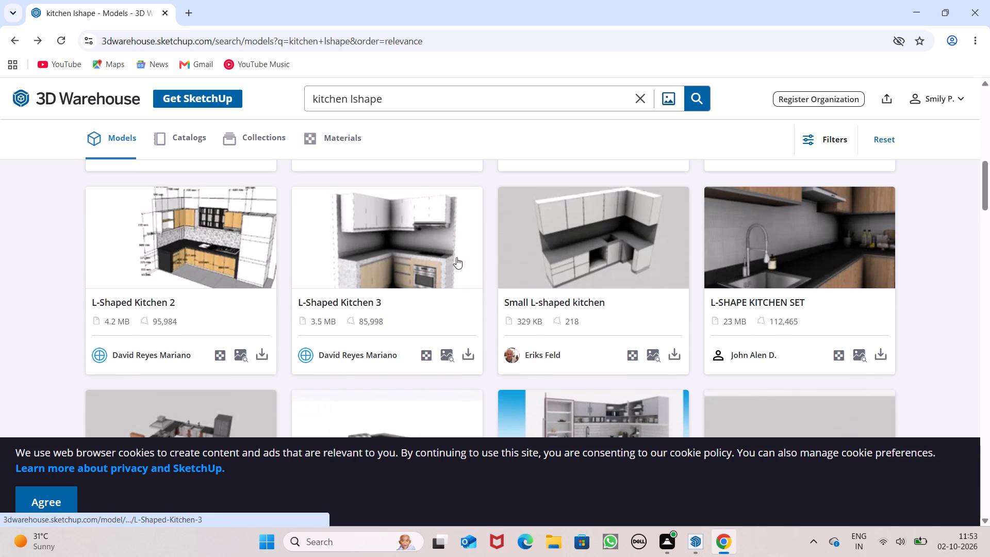
{"action": "scroll", "coordinate": [421, 242], "scroll_direction": "down", "scroll_amount": 4}
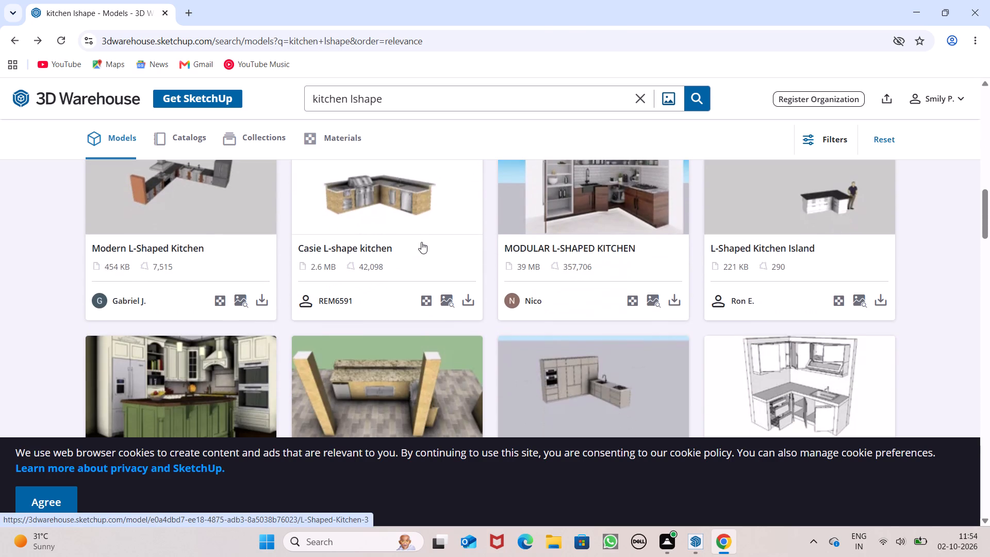
{"action": "scroll", "coordinate": [421, 242], "scroll_direction": "up", "scroll_amount": 2}
{"action": "scroll", "coordinate": [421, 242], "scroll_direction": "down", "scroll_amount": 1}
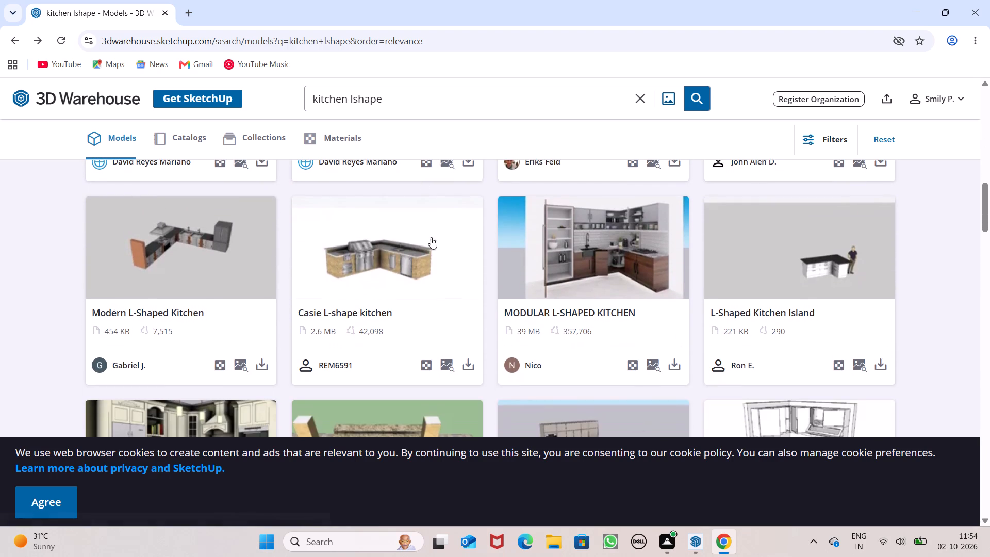
Open the page of the MODULAR L-SHAPED KITCHEN model and return to the search results.
{"action": "left_click", "coordinate": [625, 247]}
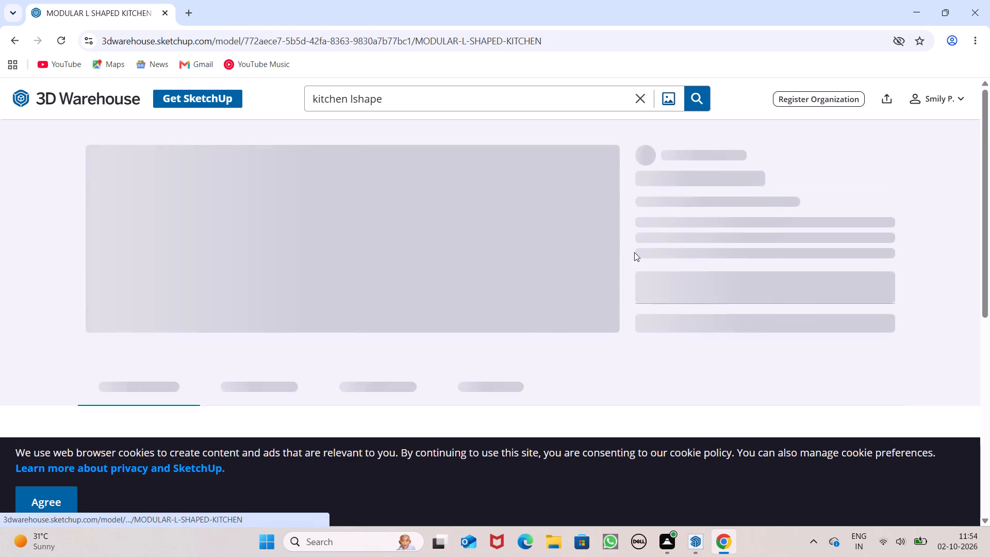
{"action": "left_click", "coordinate": [13, 36]}
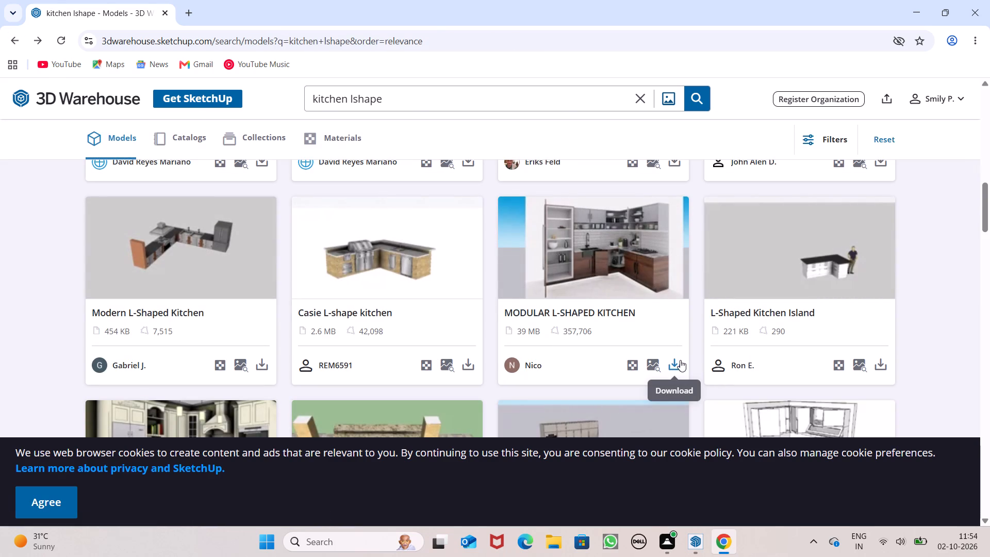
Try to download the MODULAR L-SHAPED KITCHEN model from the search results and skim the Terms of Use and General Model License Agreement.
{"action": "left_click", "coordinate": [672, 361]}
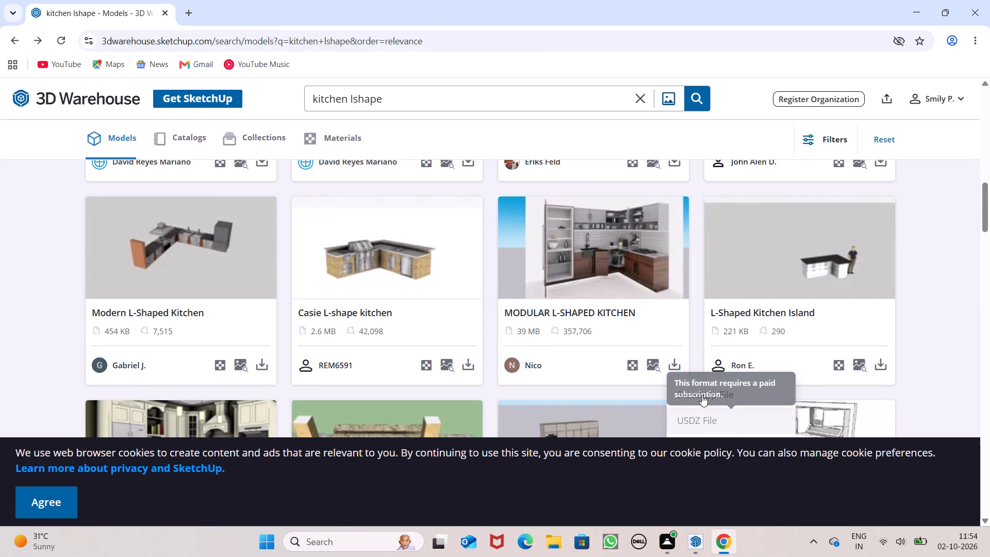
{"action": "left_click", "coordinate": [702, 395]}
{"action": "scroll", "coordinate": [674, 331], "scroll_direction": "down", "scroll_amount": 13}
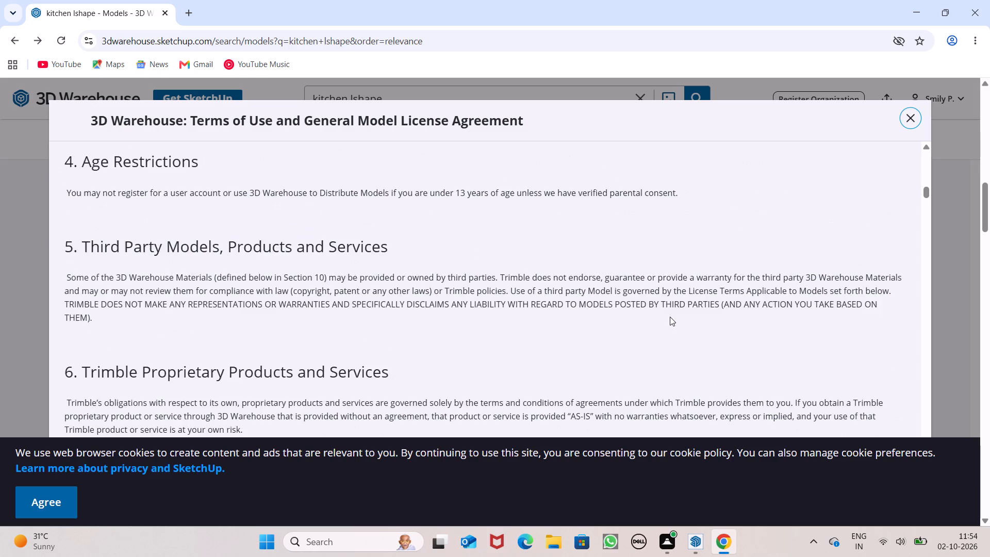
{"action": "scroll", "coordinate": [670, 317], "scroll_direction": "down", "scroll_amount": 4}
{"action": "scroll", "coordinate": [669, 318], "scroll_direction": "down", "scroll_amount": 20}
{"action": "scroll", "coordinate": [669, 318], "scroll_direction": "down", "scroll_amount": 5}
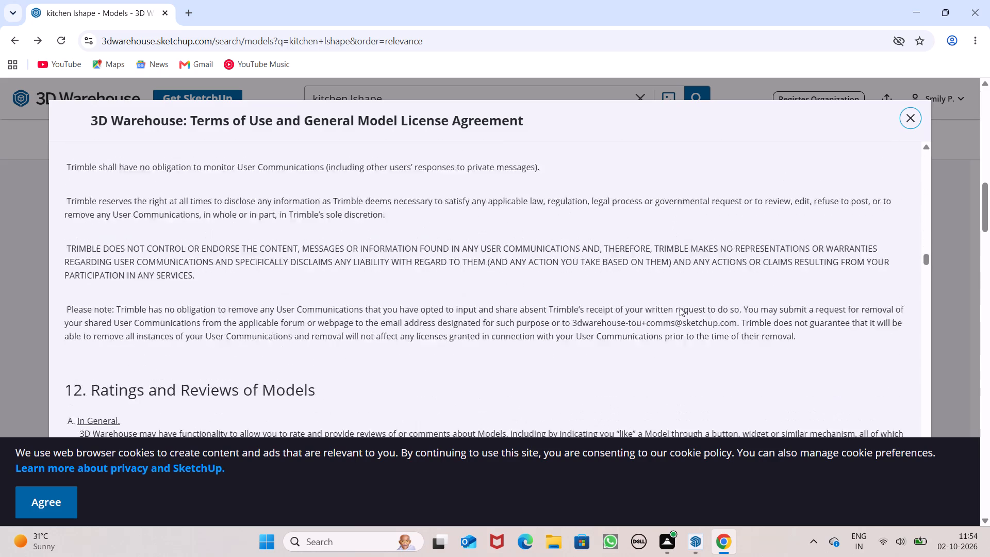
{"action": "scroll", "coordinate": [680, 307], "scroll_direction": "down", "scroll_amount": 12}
Accept the website's cookie notice.
{"action": "left_click", "coordinate": [52, 497]}
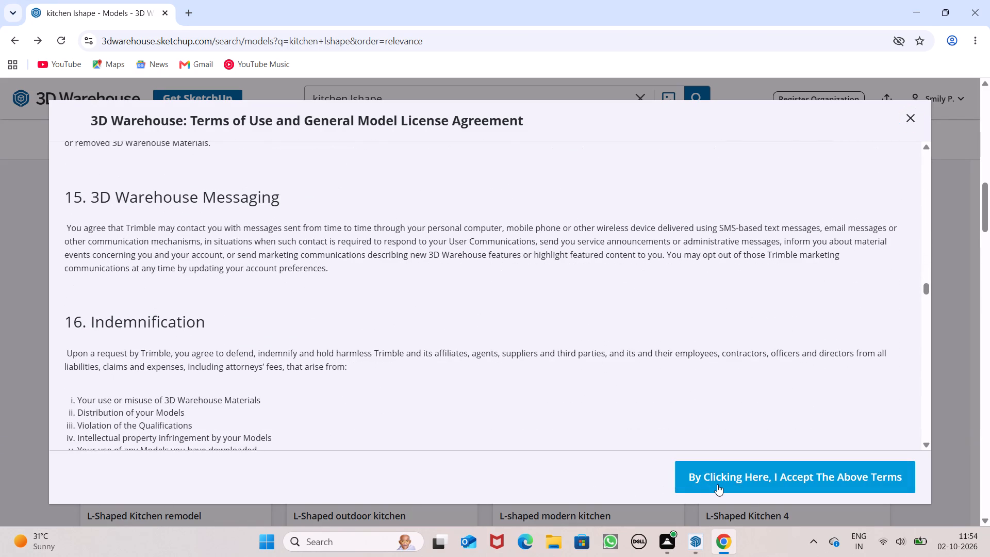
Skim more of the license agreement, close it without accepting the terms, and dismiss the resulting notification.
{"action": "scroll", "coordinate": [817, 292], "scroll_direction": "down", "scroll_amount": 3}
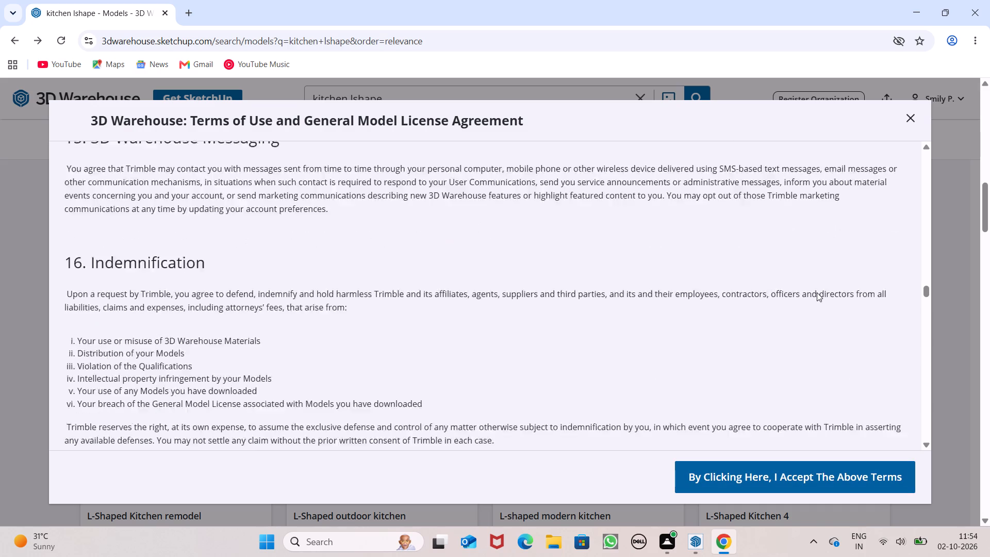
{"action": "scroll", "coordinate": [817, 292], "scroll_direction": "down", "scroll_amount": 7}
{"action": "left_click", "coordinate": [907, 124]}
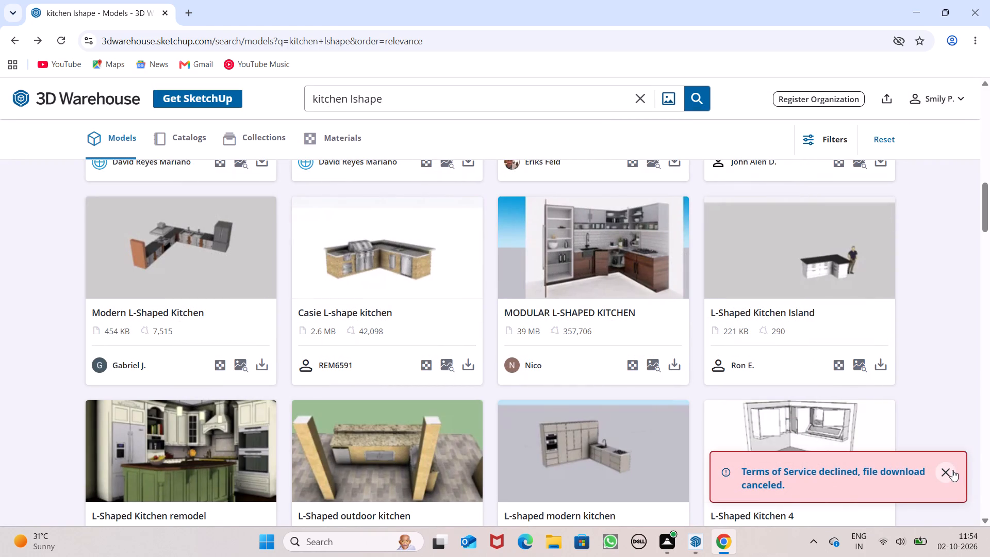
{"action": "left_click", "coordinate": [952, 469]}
Browse further down the kitchen lshape results for another suitable L-shaped kitchen model.
{"action": "scroll", "coordinate": [664, 333], "scroll_direction": "down", "scroll_amount": 2}
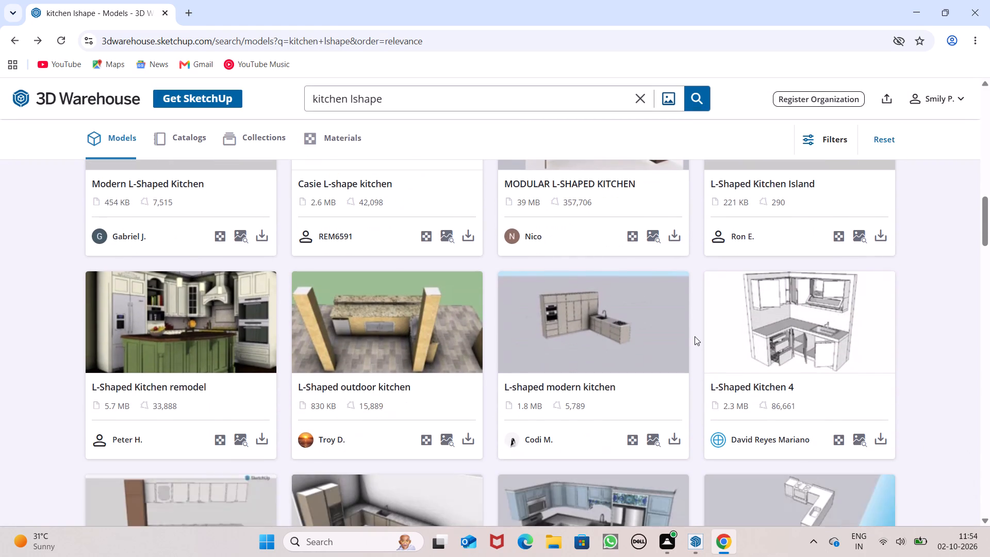
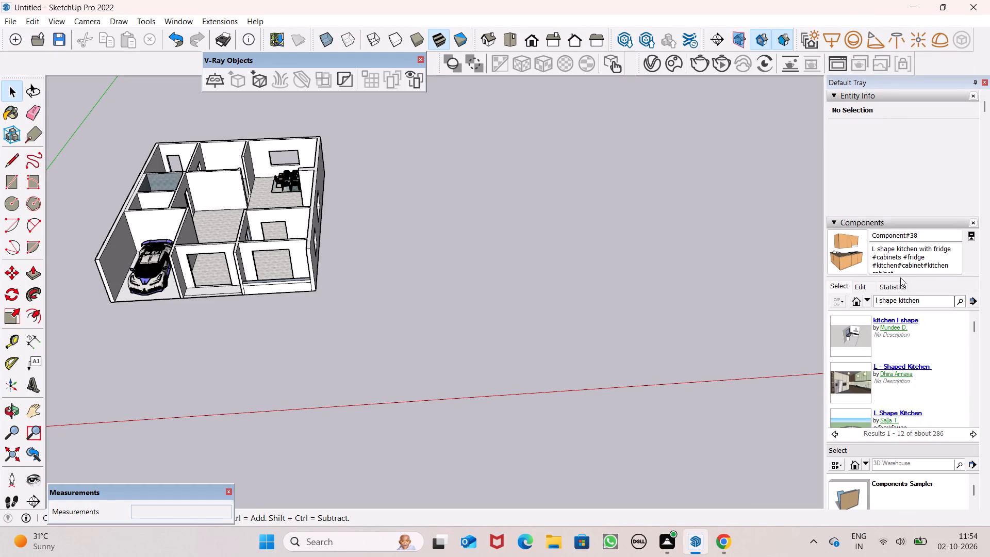
In SketchUp, insert the modern-style "L Shape Kitchen" model (Kitchen 01) from the component results on open ground beside the house.
{"action": "scroll", "coordinate": [892, 353], "scroll_direction": "down", "scroll_amount": 2}
{"action": "left_click", "coordinate": [849, 333]}
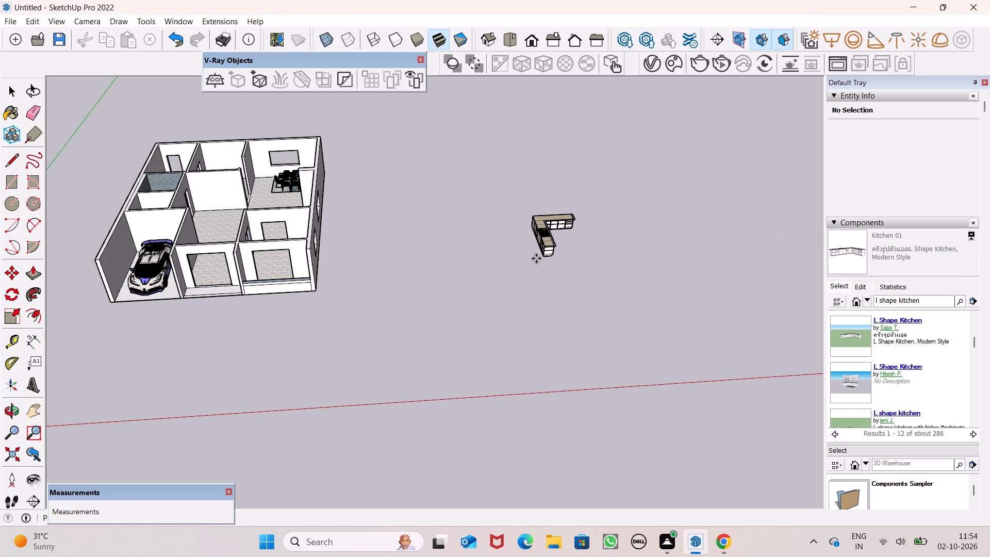
{"action": "middle_click_drag", "start_coordinate": [159, 149], "coordinate": [227, 474]}
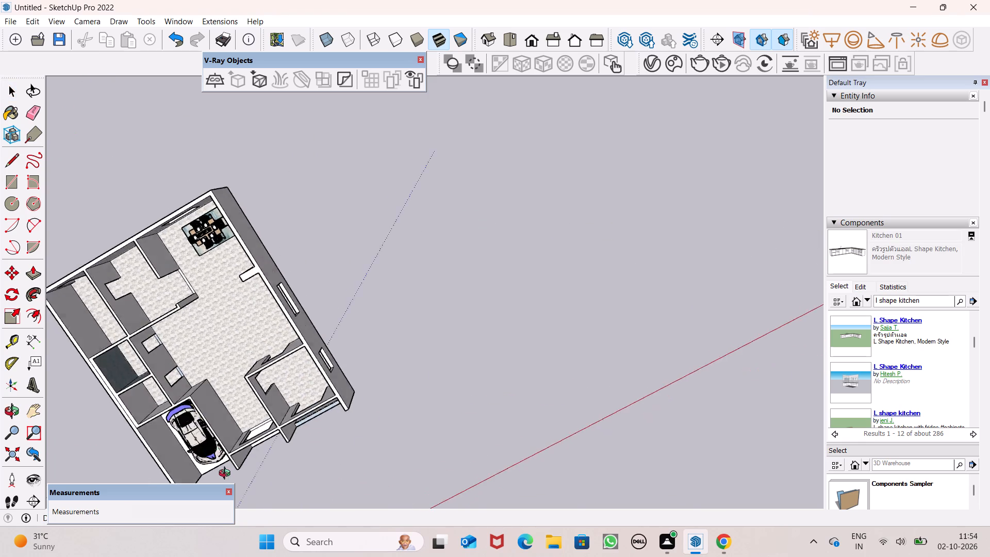
{"action": "middle_click_drag", "start_coordinate": [227, 474], "coordinate": [219, 453]}
{"action": "scroll", "coordinate": [219, 457], "scroll_direction": "up", "scroll_amount": 1}
{"action": "left_click", "coordinate": [406, 311]}
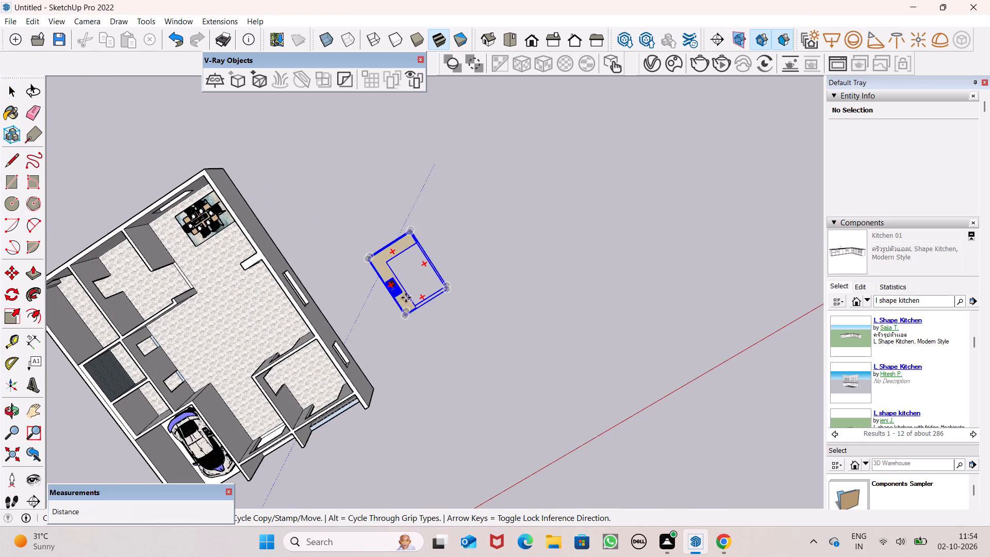
{"action": "key", "text": "space"}
{"action": "key", "text": "space"}
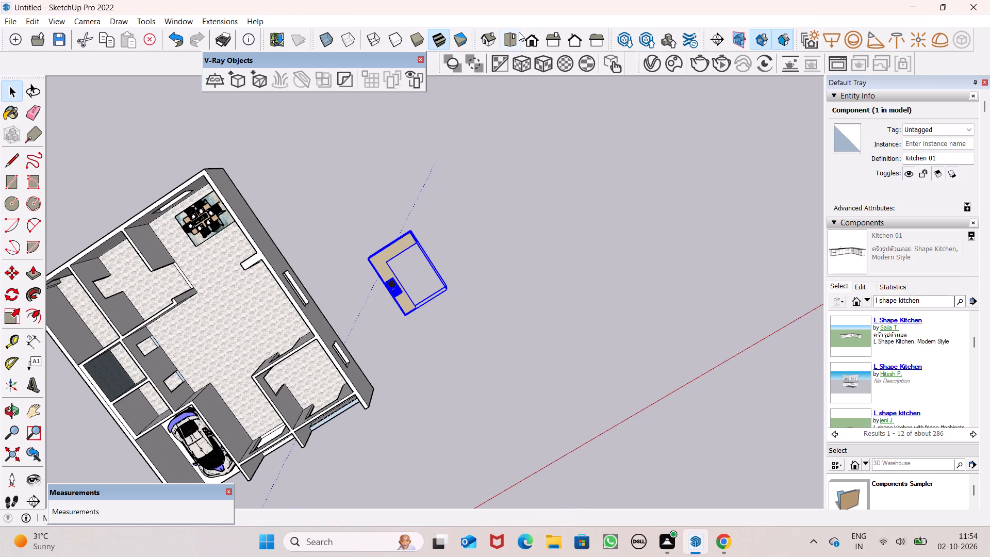
Rotate the L-shaped kitchen 90° on the ground plane about its lower outer corner.
{"action": "left_click", "coordinate": [505, 42]}
{"action": "scroll", "coordinate": [273, 215], "scroll_direction": "up", "scroll_amount": 4}
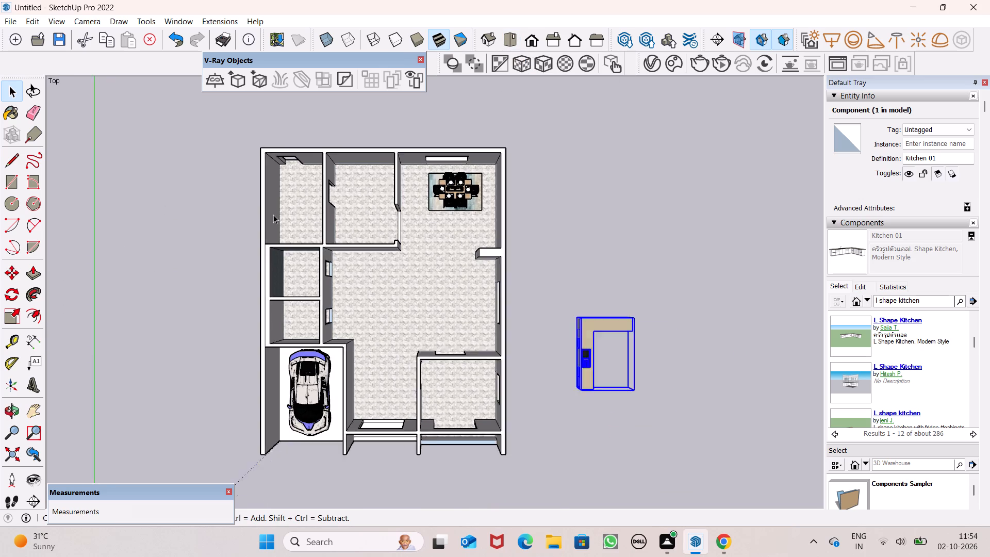
{"action": "scroll", "coordinate": [461, 275], "scroll_direction": "down", "scroll_amount": 3}
{"action": "middle_click_drag", "start_coordinate": [518, 321], "coordinate": [482, 160]}
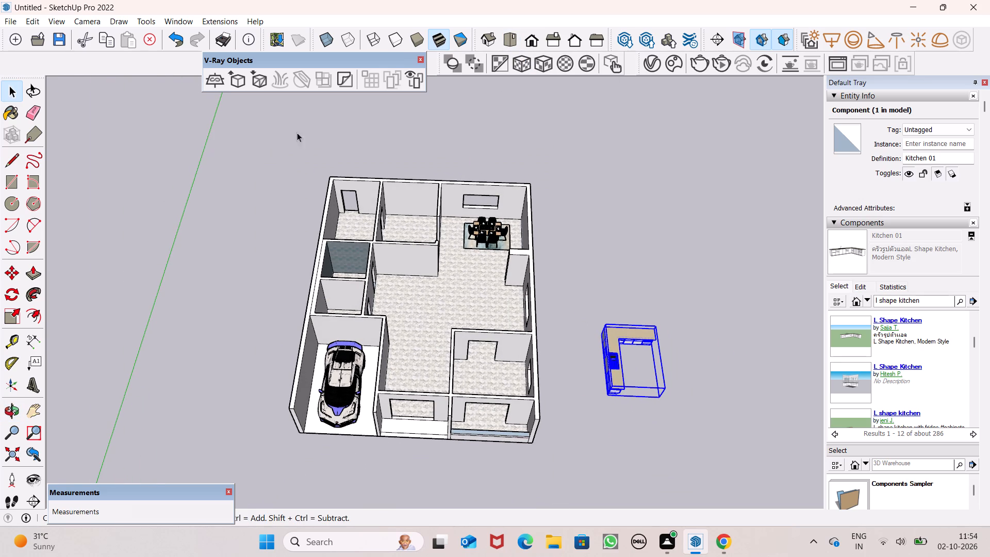
{"action": "middle_click_drag", "start_coordinate": [656, 424], "coordinate": [577, 307]}
{"action": "scroll", "coordinate": [641, 452], "scroll_direction": "up", "scroll_amount": 10}
{"action": "scroll", "coordinate": [625, 388], "scroll_direction": "down", "scroll_amount": 6}
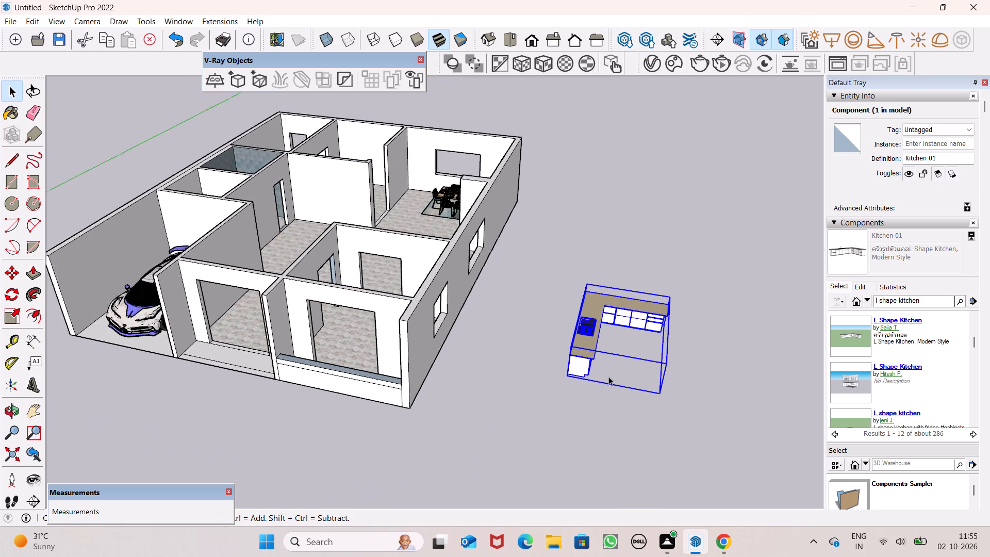
{"action": "middle_click_drag", "start_coordinate": [591, 370], "coordinate": [706, 520]}
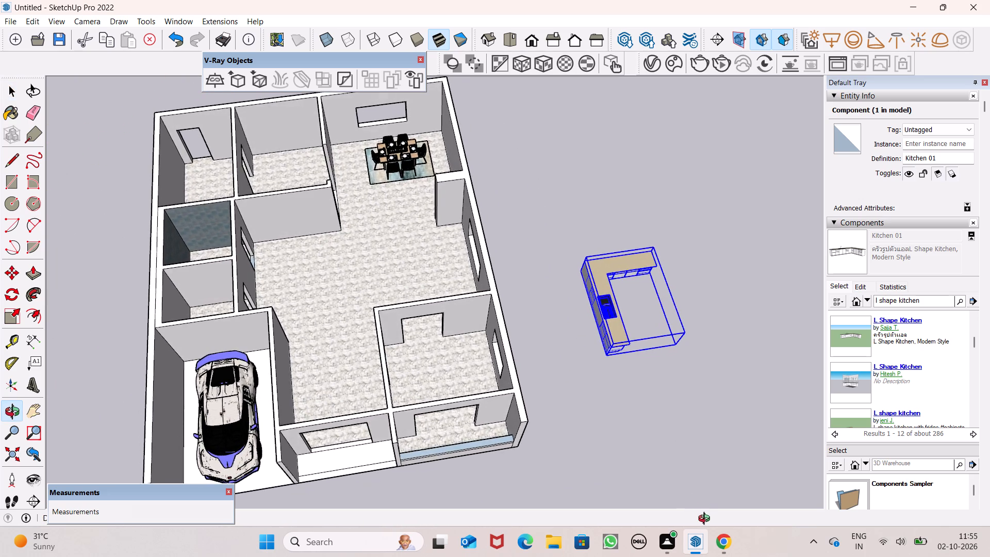
{"action": "middle_click_drag", "start_coordinate": [706, 520], "coordinate": [672, 512]}
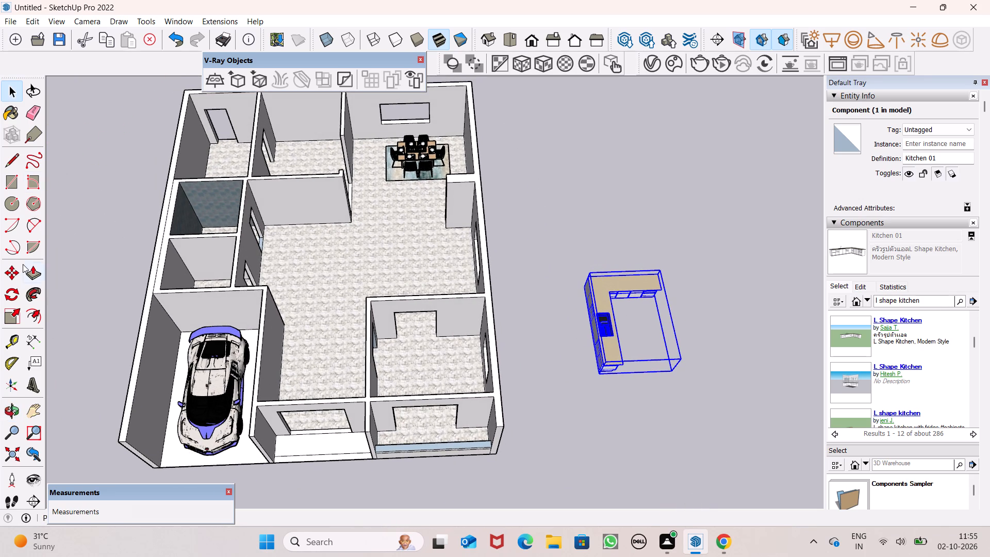
{"action": "left_click", "coordinate": [18, 303]}
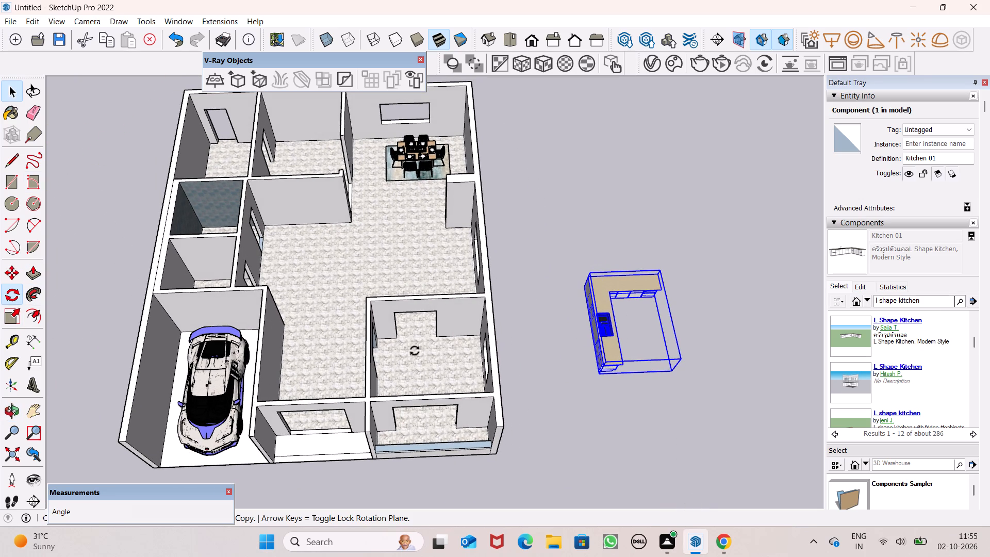
{"action": "left_click", "coordinate": [595, 381]}
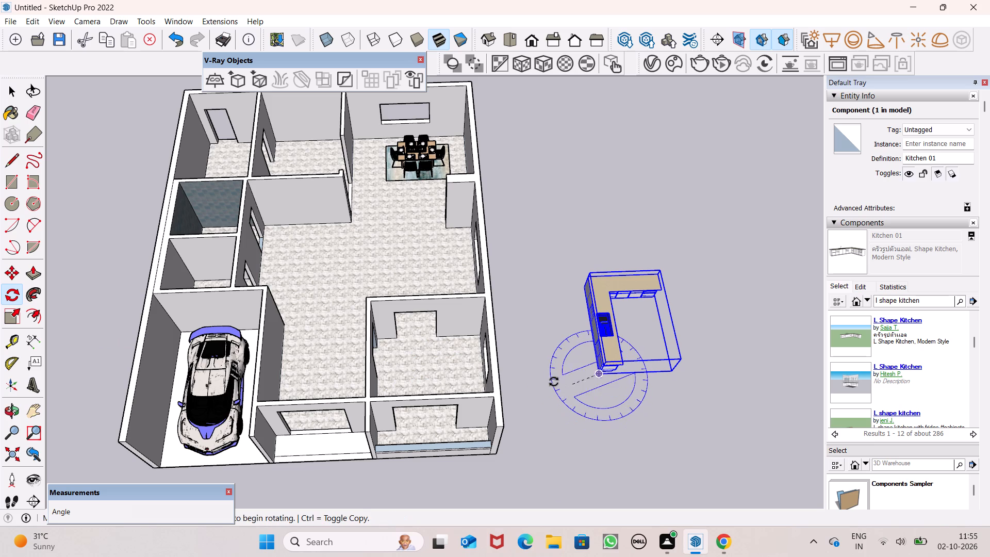
{"action": "left_click", "coordinate": [548, 379]}
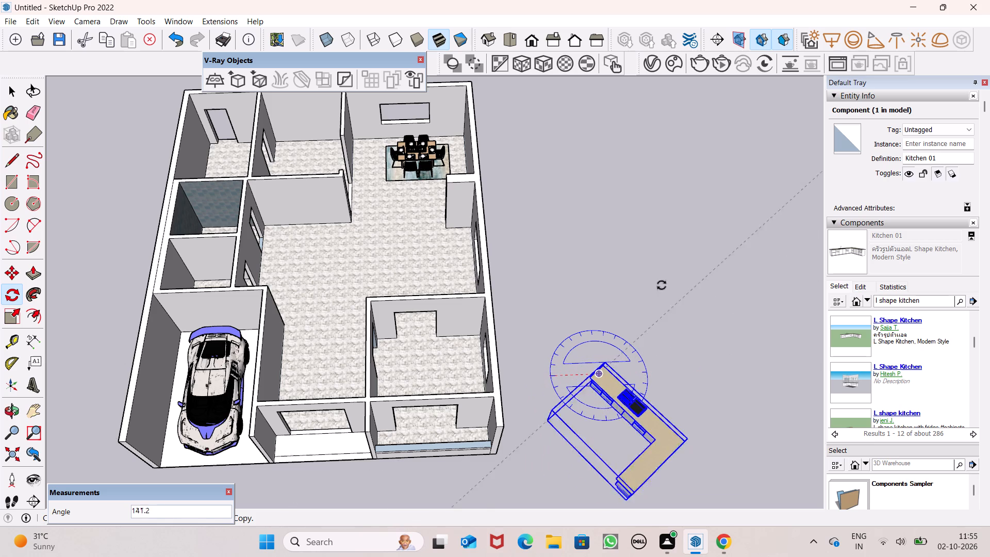
{"action": "left_click", "coordinate": [592, 304]}
{"action": "key", "text": "space"}
{"action": "key", "text": "space"}
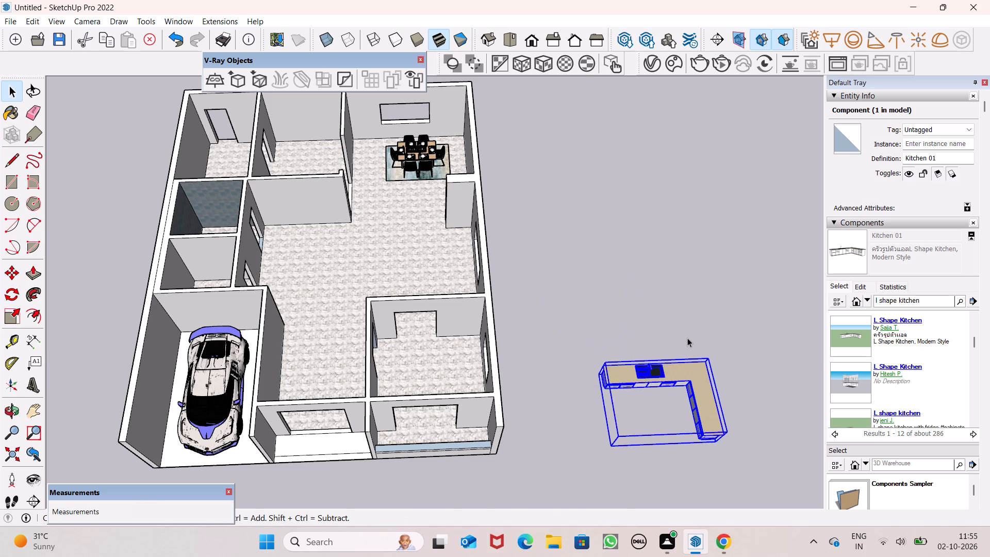
Scale the L-shaped kitchen down uniformly from one of its corners.
{"action": "left_click", "coordinate": [687, 338]}
{"action": "left_click", "coordinate": [670, 383]}
{"action": "scroll", "coordinate": [431, 235], "scroll_direction": "down", "scroll_amount": 5}
{"action": "scroll", "coordinate": [186, 2], "scroll_direction": "up", "scroll_amount": 1}
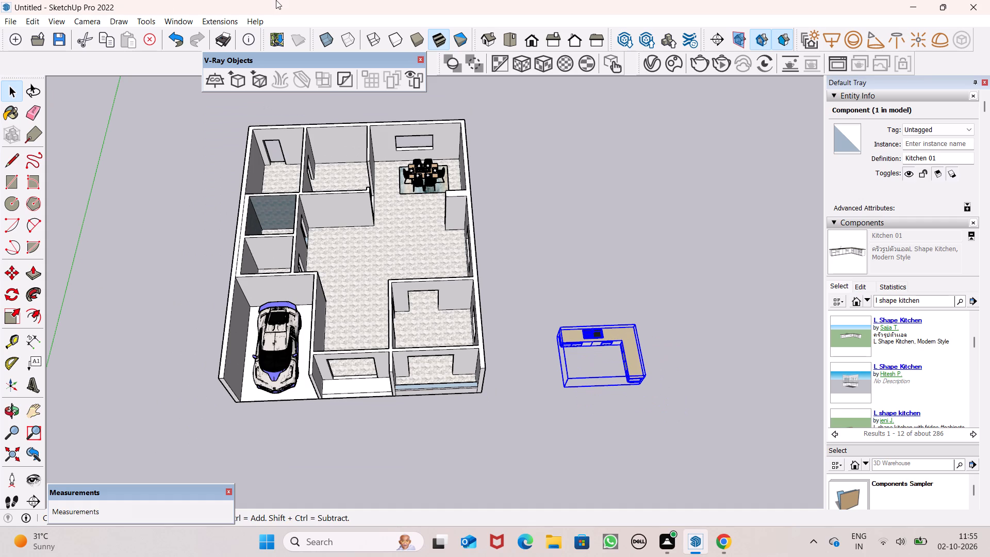
{"action": "scroll", "coordinate": [640, 234], "scroll_direction": "down", "scroll_amount": 4}
{"action": "scroll", "coordinate": [683, 293], "scroll_direction": "up", "scroll_amount": 9}
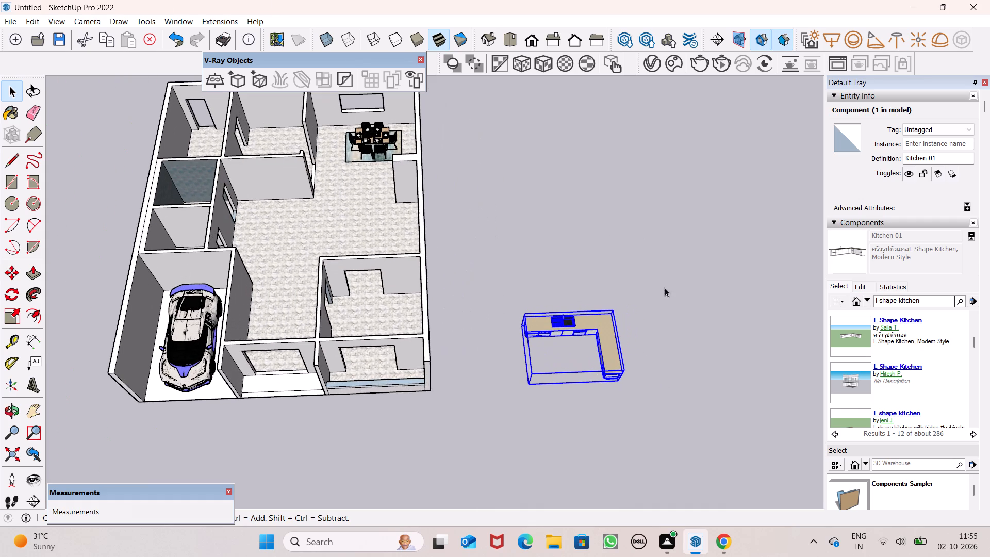
{"action": "scroll", "coordinate": [814, 478], "scroll_direction": "up", "scroll_amount": 1}
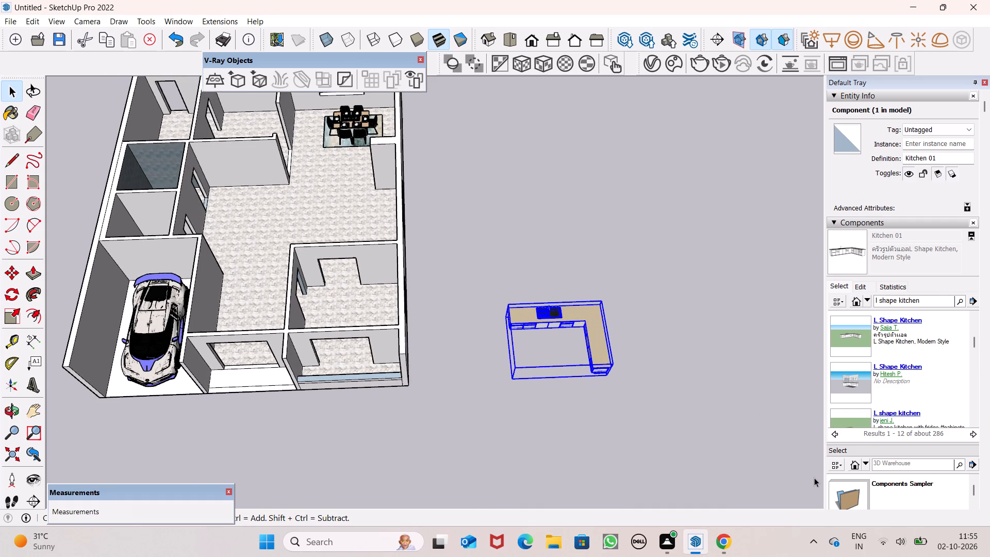
{"action": "scroll", "coordinate": [814, 478], "scroll_direction": "up", "scroll_amount": 1}
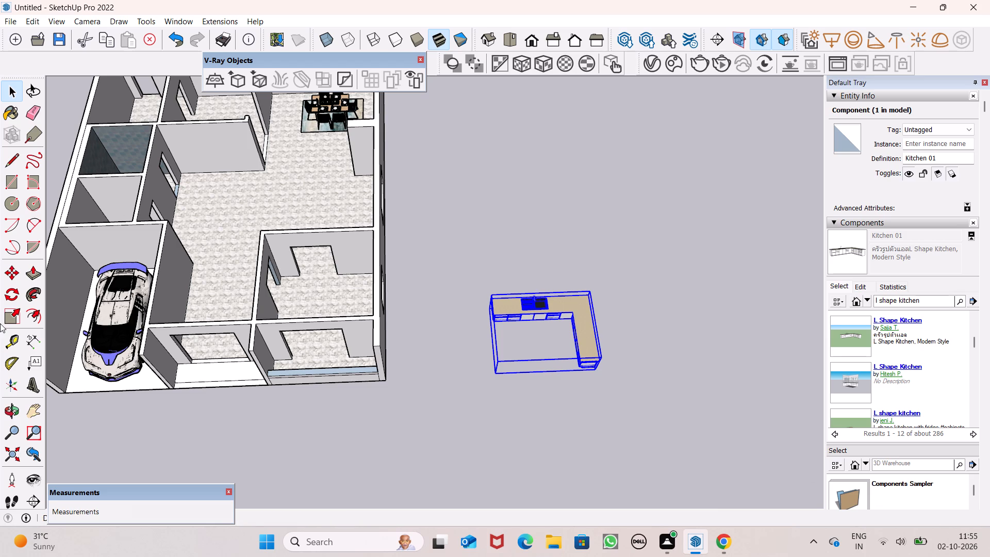
{"action": "left_click", "coordinate": [11, 316]}
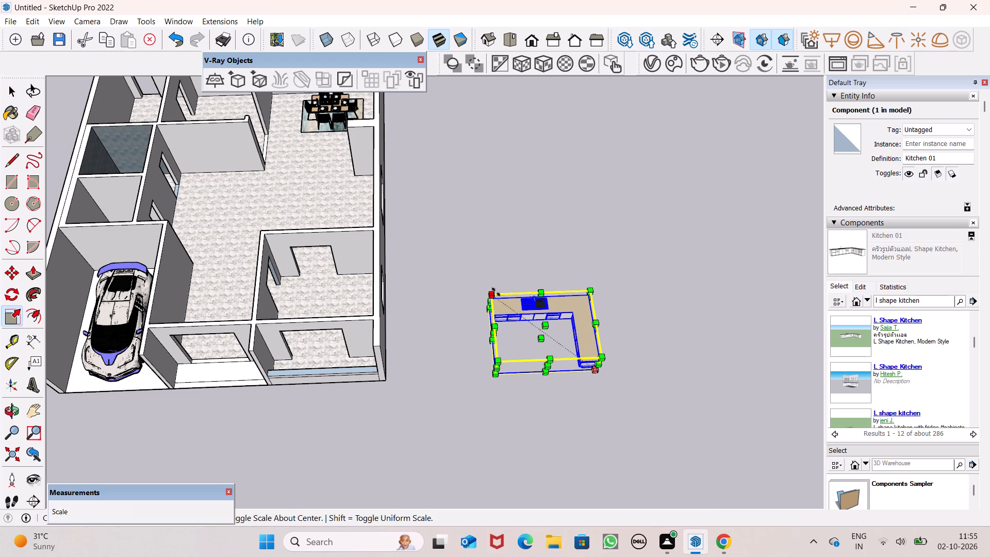
{"action": "left_click_drag", "start_coordinate": [494, 300], "coordinate": [523, 324]}
{"action": "key", "text": "space"}
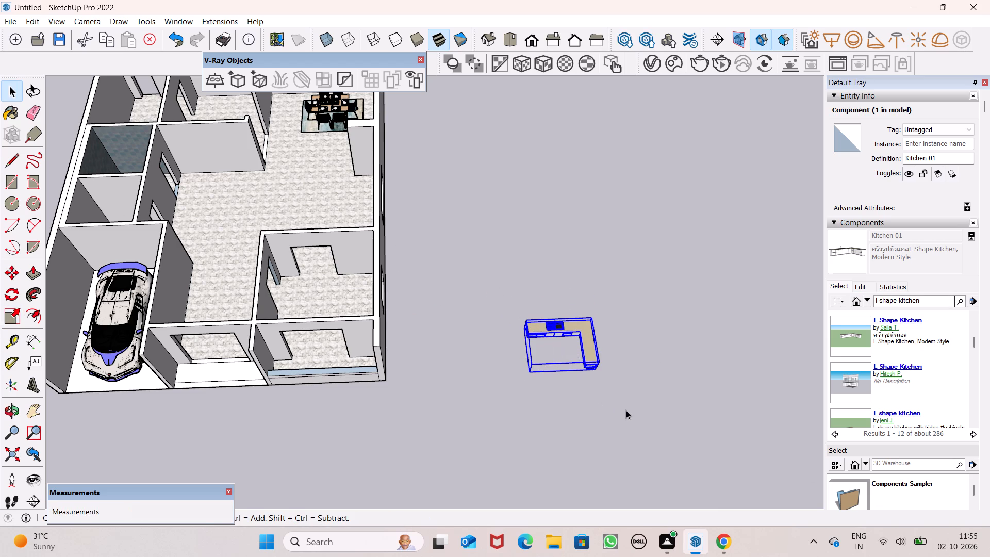
Move the kitchen from outside the house into the back middle room next to the dining area.
{"action": "key", "text": "m"}
{"action": "key", "text": "Return"}
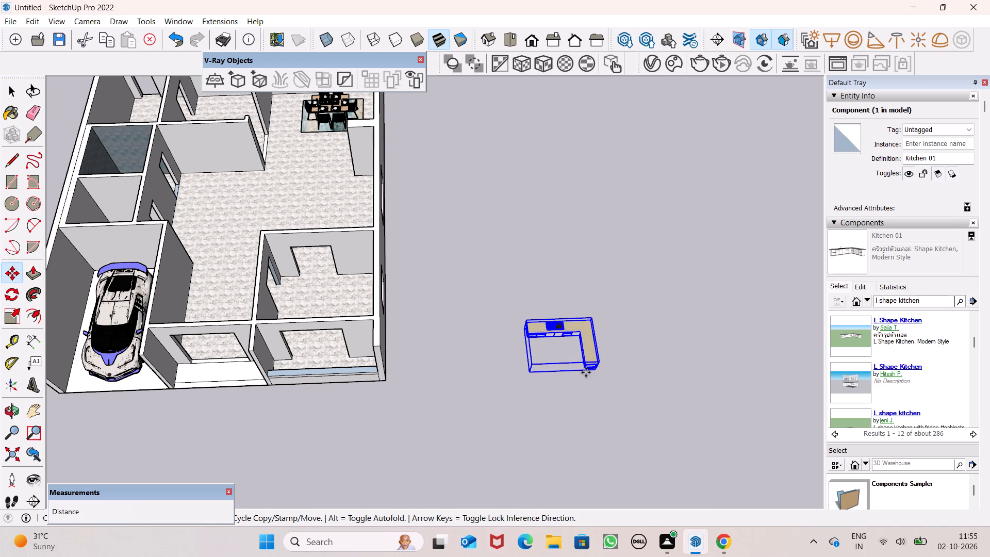
{"action": "left_click_drag", "start_coordinate": [598, 371], "coordinate": [312, 219]}
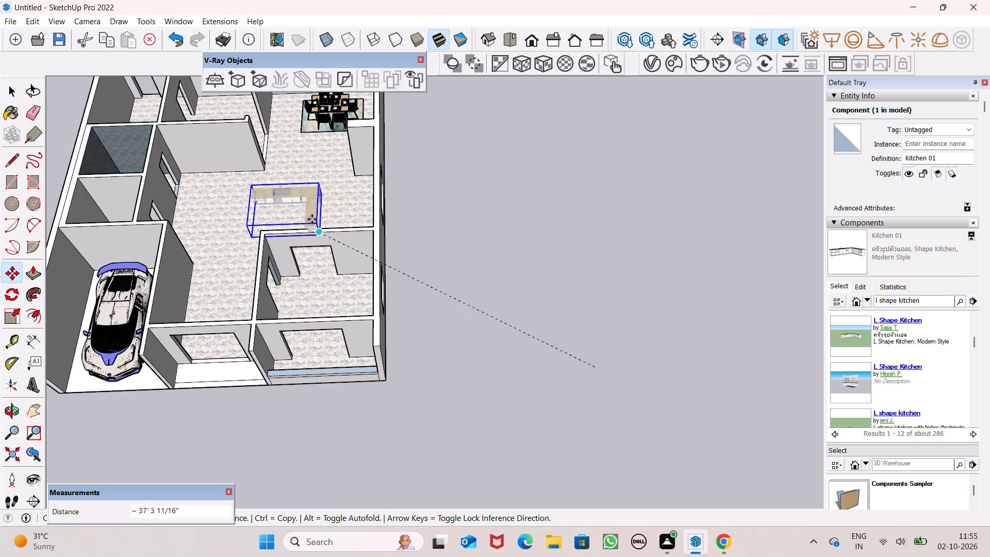
{"action": "left_click_drag", "start_coordinate": [312, 219], "coordinate": [227, 106]}
Reposition the kitchen inside the back middle room so its cabinets sit on the tiled floor near the dining-area partition.
{"action": "scroll", "coordinate": [247, 175], "scroll_direction": "down", "scroll_amount": 1}
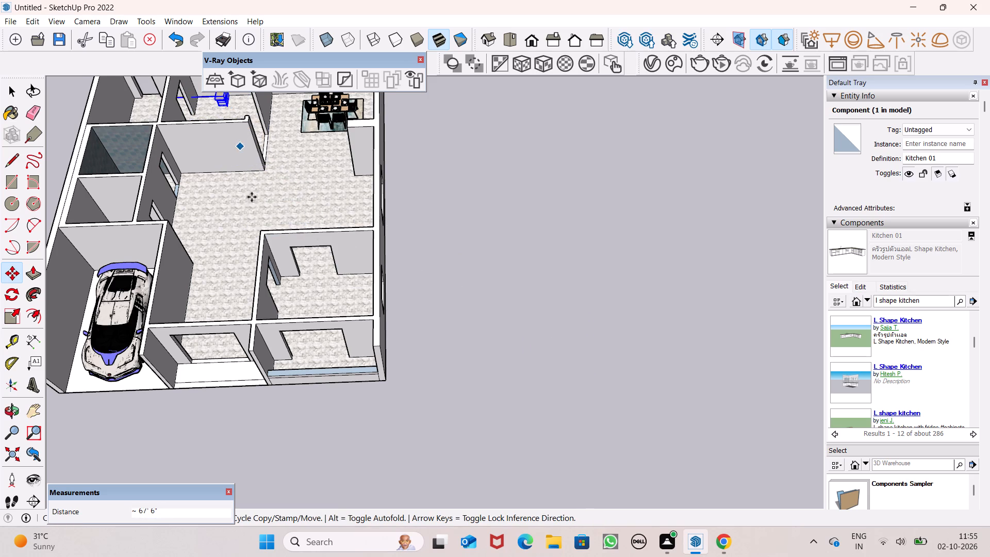
{"action": "scroll", "coordinate": [252, 197], "scroll_direction": "down", "scroll_amount": 1}
{"action": "scroll", "coordinate": [265, 257], "scroll_direction": "down", "scroll_amount": 13}
{"action": "scroll", "coordinate": [211, 81], "scroll_direction": "up", "scroll_amount": 8}
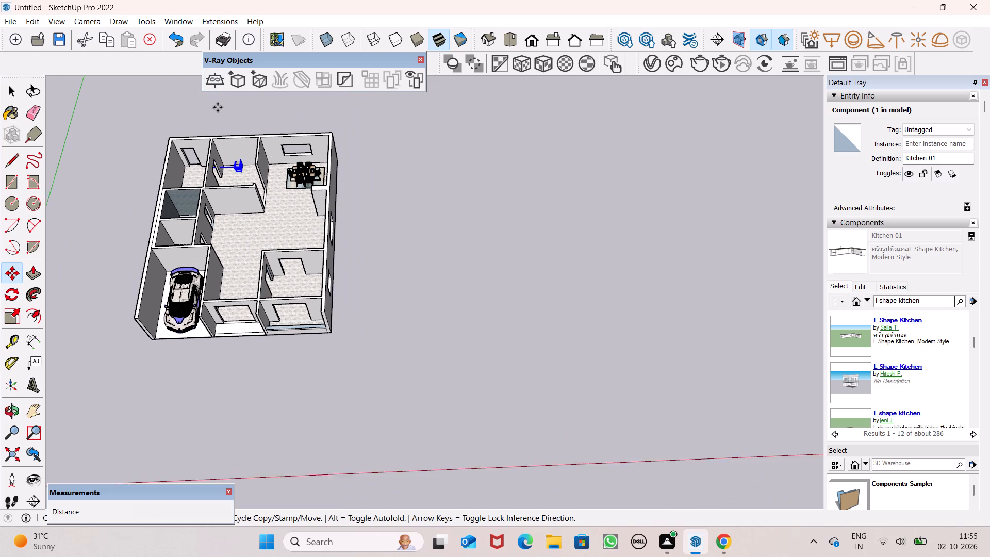
{"action": "scroll", "coordinate": [223, 110], "scroll_direction": "up", "scroll_amount": 10}
{"action": "scroll", "coordinate": [252, 132], "scroll_direction": "down", "scroll_amount": 1}
{"action": "scroll", "coordinate": [252, 132], "scroll_direction": "up", "scroll_amount": 17}
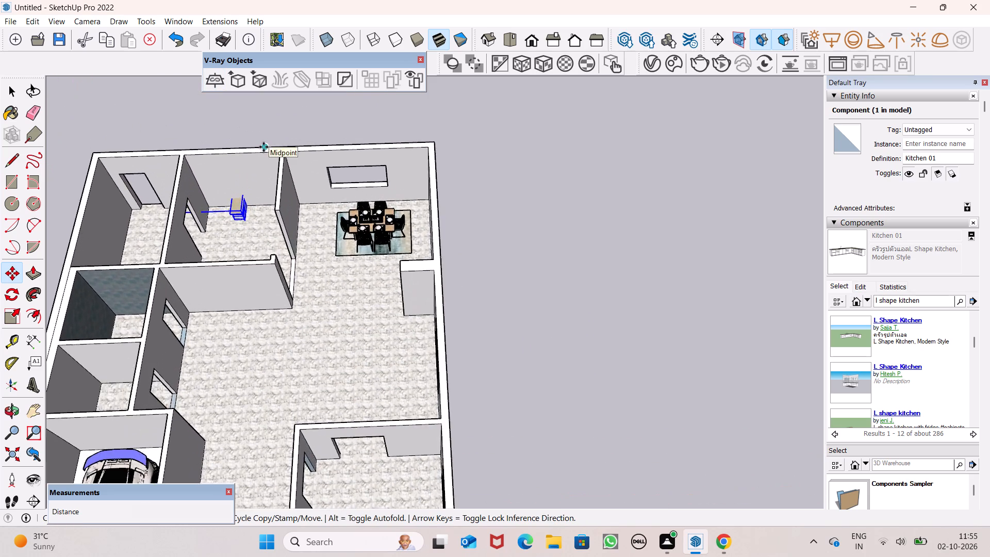
{"action": "scroll", "coordinate": [263, 147], "scroll_direction": "up", "scroll_amount": 10}
{"action": "left_click_drag", "start_coordinate": [227, 293], "coordinate": [277, 322]}
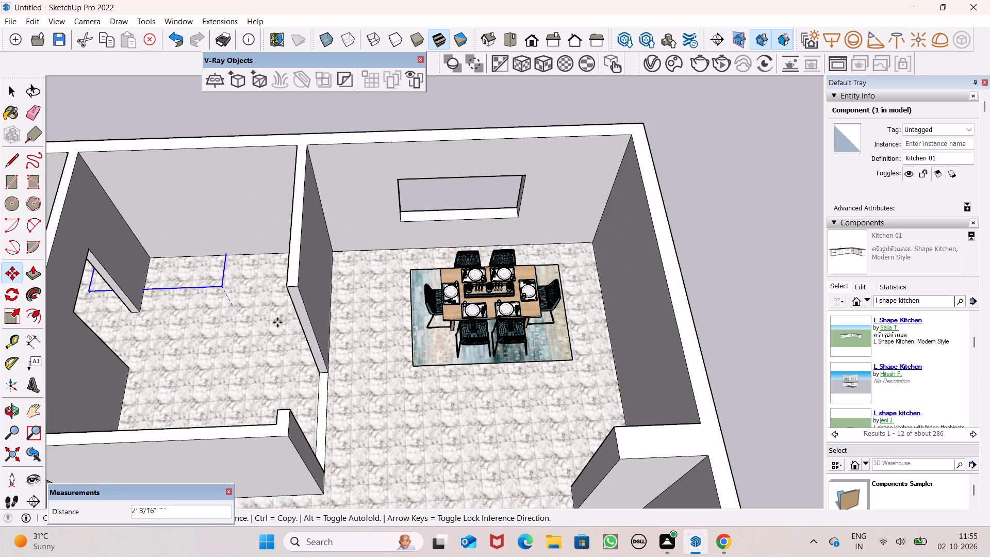
{"action": "left_click_drag", "start_coordinate": [277, 322], "coordinate": [295, 352]}
Move the kitchen closer to the partition wall, bringing its short leg up beside the wall's base.
{"action": "scroll", "coordinate": [251, 275], "scroll_direction": "up", "scroll_amount": 8}
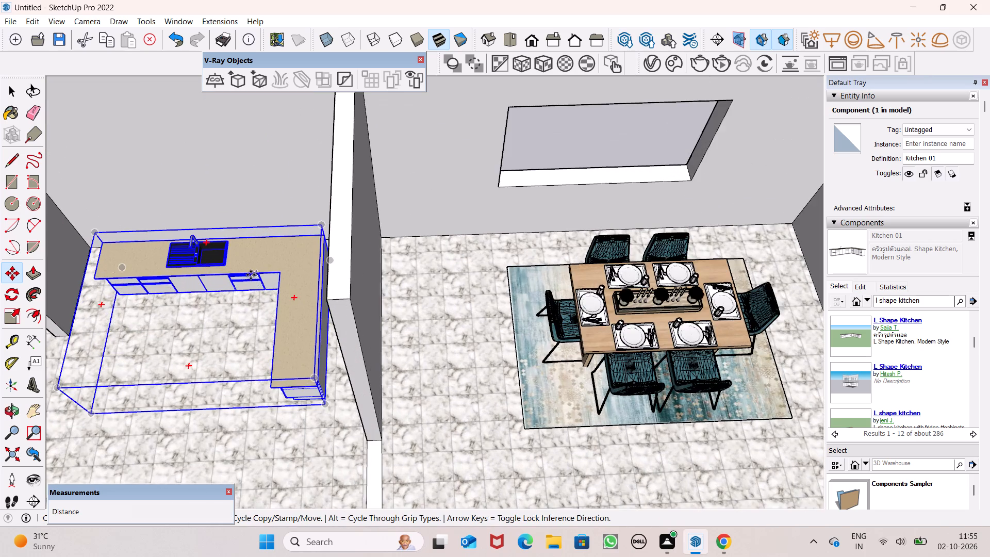
{"action": "scroll", "coordinate": [251, 274], "scroll_direction": "up", "scroll_amount": 2}
{"action": "middle_click_drag", "start_coordinate": [251, 274], "coordinate": [335, 211]}
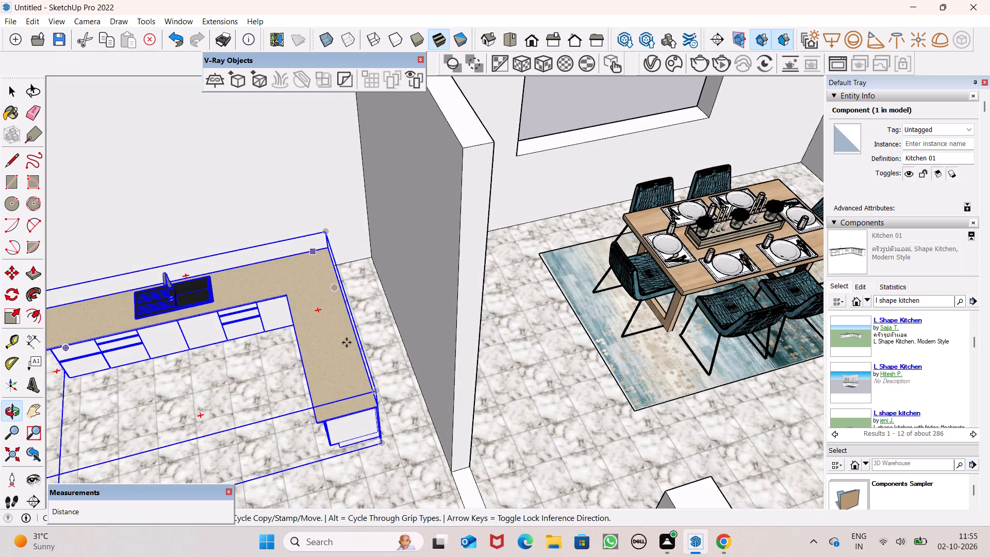
{"action": "scroll", "coordinate": [372, 437], "scroll_direction": "up", "scroll_amount": 8}
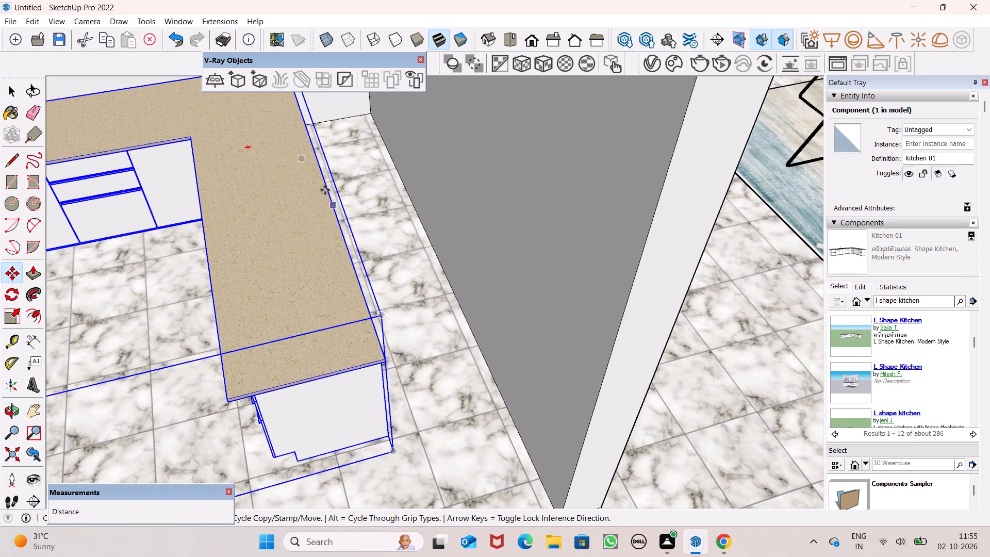
{"action": "left_click_drag", "start_coordinate": [395, 453], "coordinate": [446, 405]}
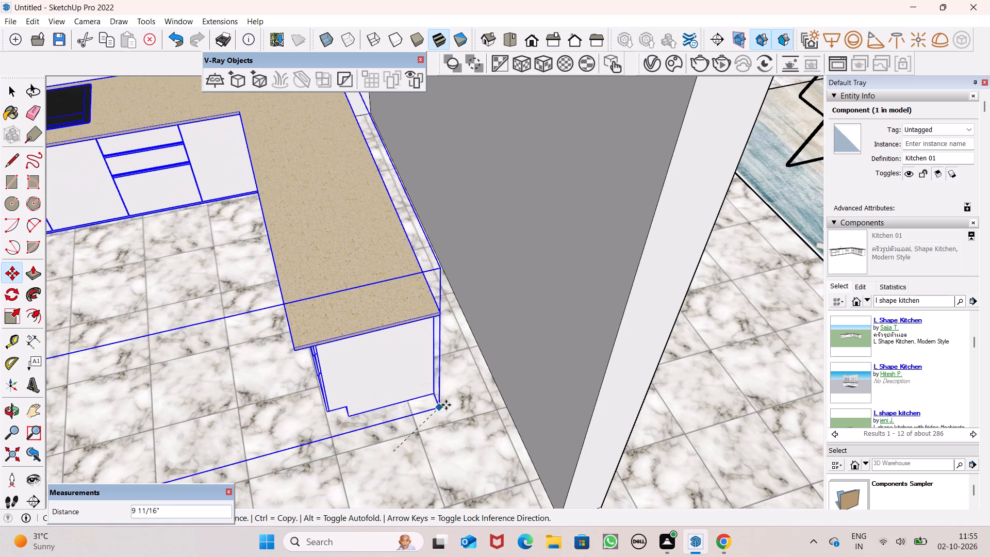
{"action": "left_click_drag", "start_coordinate": [446, 405], "coordinate": [475, 389]}
Move the kitchen about 6 5/16" so the bottom corner of its short leg meets the base of the dining-area partition wall.
{"action": "scroll", "coordinate": [471, 336], "scroll_direction": "down", "scroll_amount": 1}
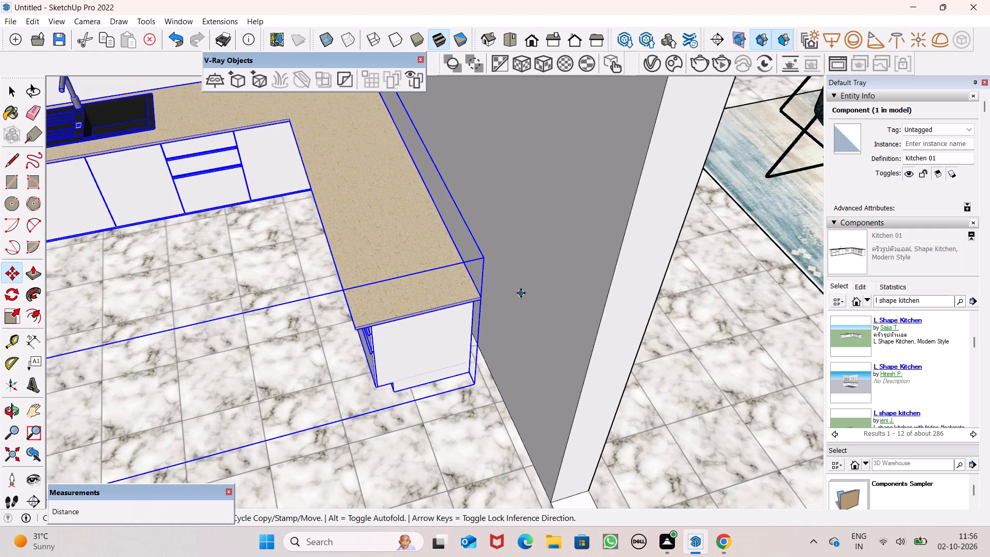
{"action": "scroll", "coordinate": [521, 293], "scroll_direction": "down", "scroll_amount": 11}
{"action": "middle_click_drag", "start_coordinate": [197, 296], "coordinate": [390, 254]}
{"action": "scroll", "coordinate": [390, 255], "scroll_direction": "up", "scroll_amount": 1}
{"action": "scroll", "coordinate": [266, 381], "scroll_direction": "up", "scroll_amount": 7}
{"action": "scroll", "coordinate": [191, 322], "scroll_direction": "up", "scroll_amount": 8}
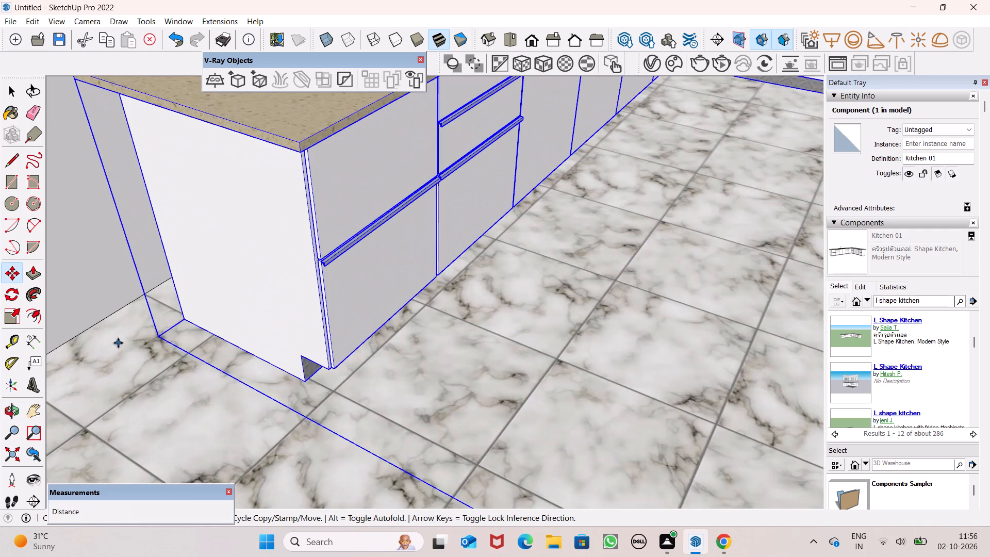
{"action": "left_click_drag", "start_coordinate": [158, 337], "coordinate": [147, 330]}
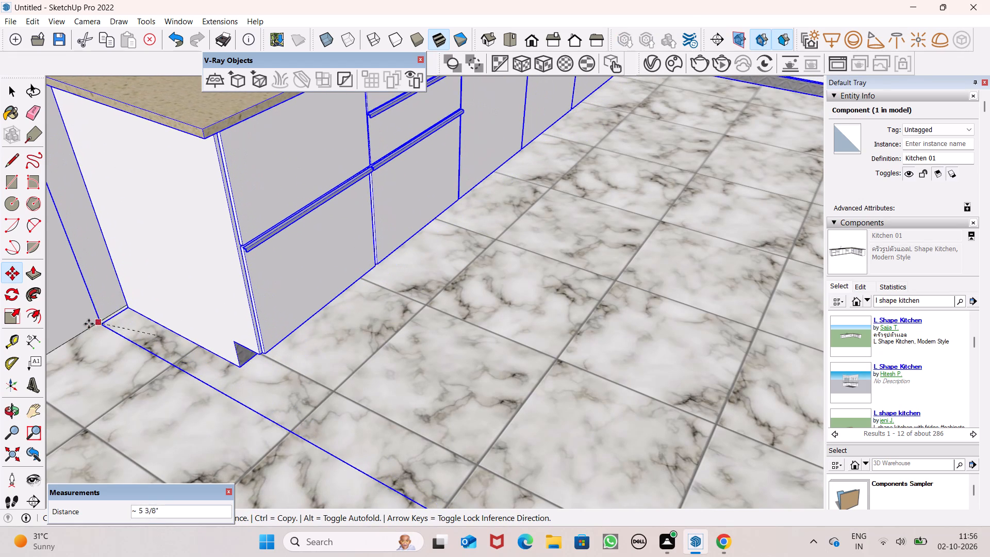
{"action": "middle_click_drag", "start_coordinate": [94, 335], "coordinate": [110, 334]}
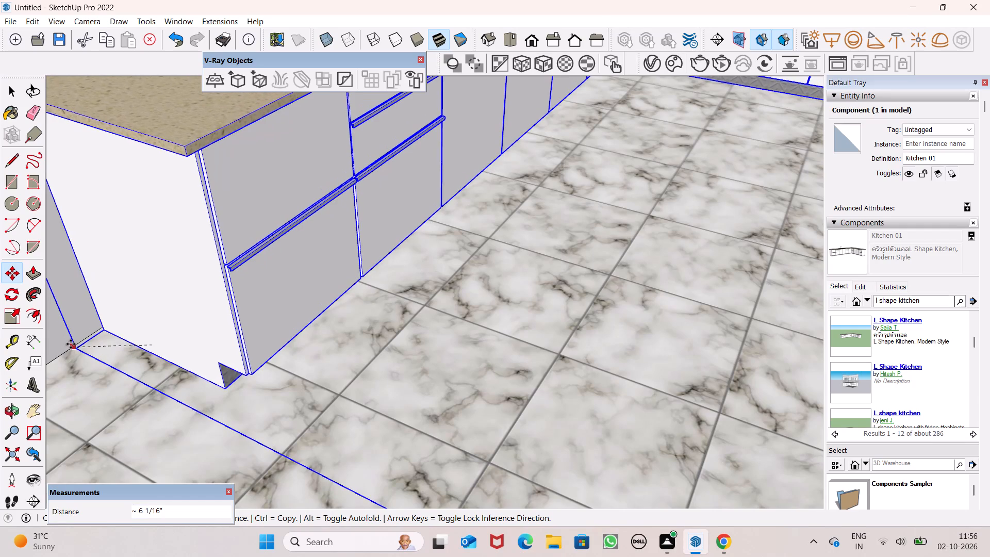
{"action": "scroll", "coordinate": [71, 343], "scroll_direction": "up", "scroll_amount": 4}
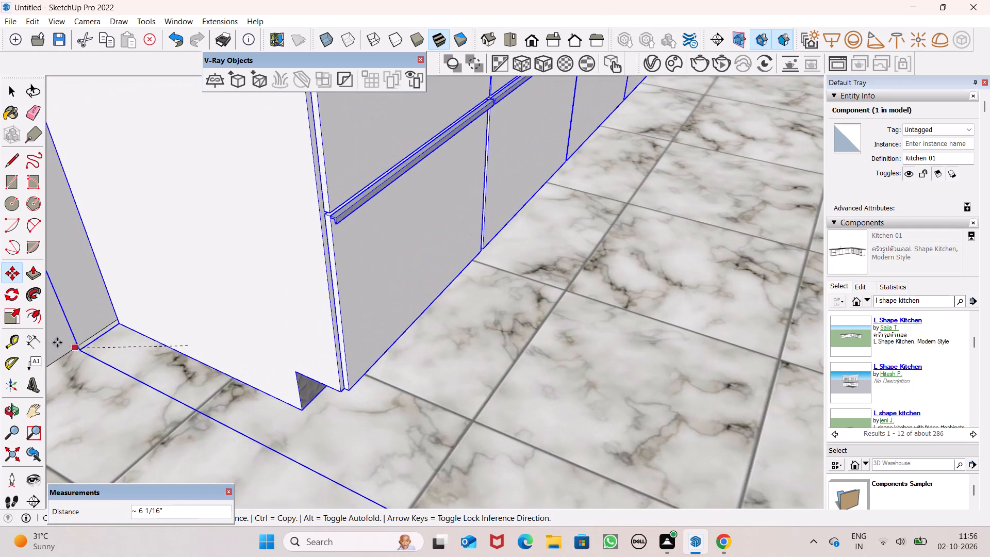
{"action": "left_click", "coordinate": [65, 348]}
Scale the kitchen slightly down uniformly from the upper back corner at the free end of its sink counter.
{"action": "scroll", "coordinate": [216, 375], "scroll_direction": "down", "scroll_amount": 7}
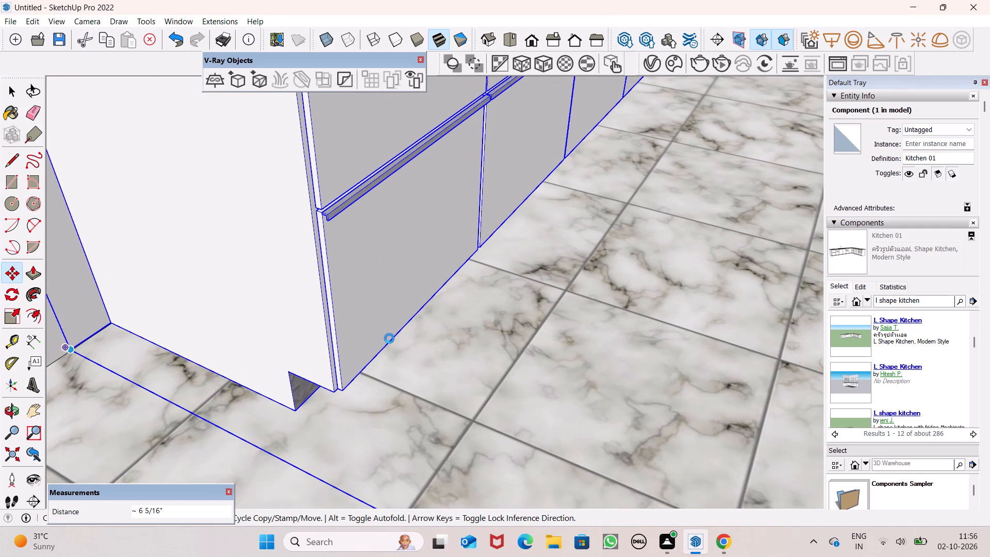
{"action": "scroll", "coordinate": [389, 338], "scroll_direction": "down", "scroll_amount": 5}
{"action": "scroll", "coordinate": [451, 309], "scroll_direction": "down", "scroll_amount": 4}
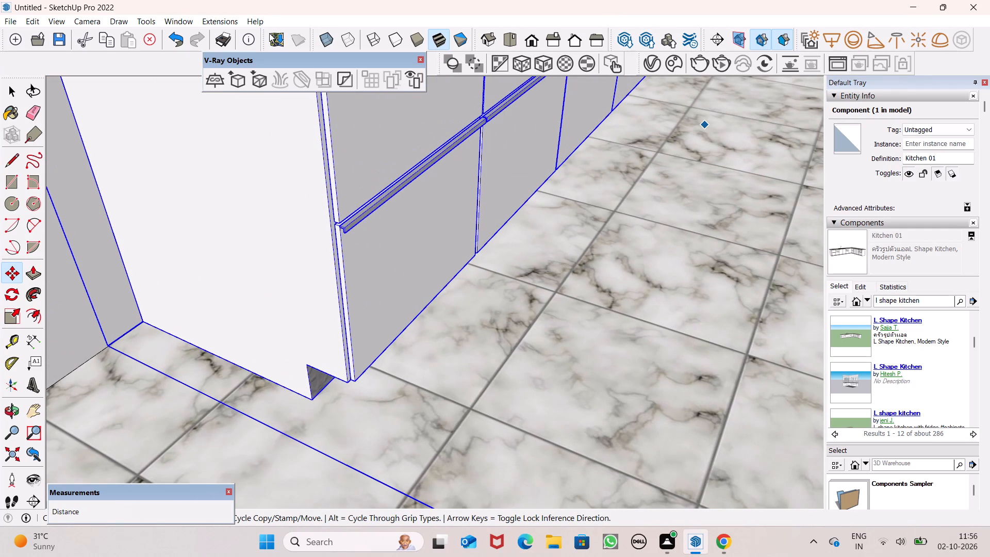
{"action": "scroll", "coordinate": [518, 64], "scroll_direction": "down", "scroll_amount": 6}
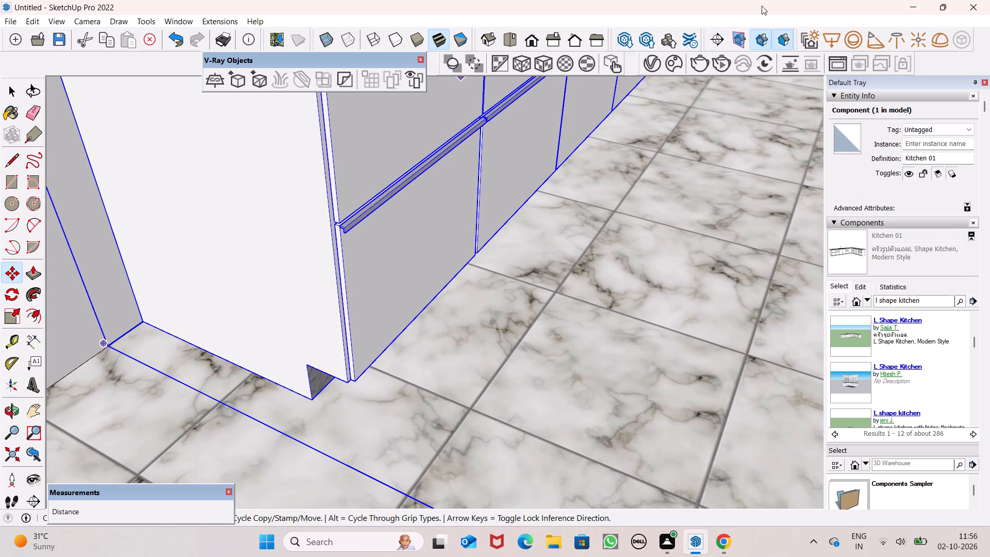
{"action": "scroll", "coordinate": [589, 274], "scroll_direction": "down", "scroll_amount": 10}
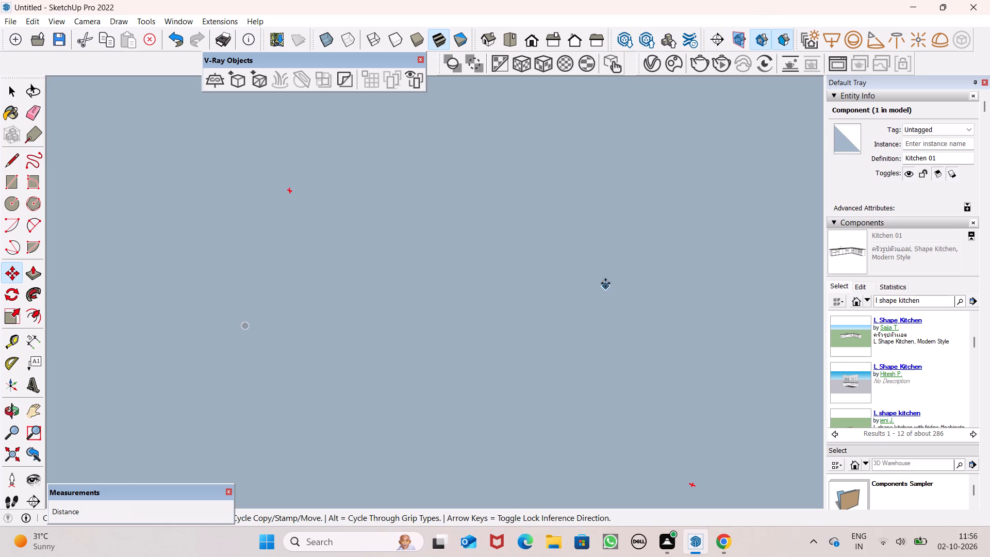
{"action": "scroll", "coordinate": [605, 283], "scroll_direction": "down", "scroll_amount": 6}
{"action": "scroll", "coordinate": [641, 248], "scroll_direction": "down", "scroll_amount": 20}
{"action": "scroll", "coordinate": [641, 248], "scroll_direction": "down", "scroll_amount": 3}
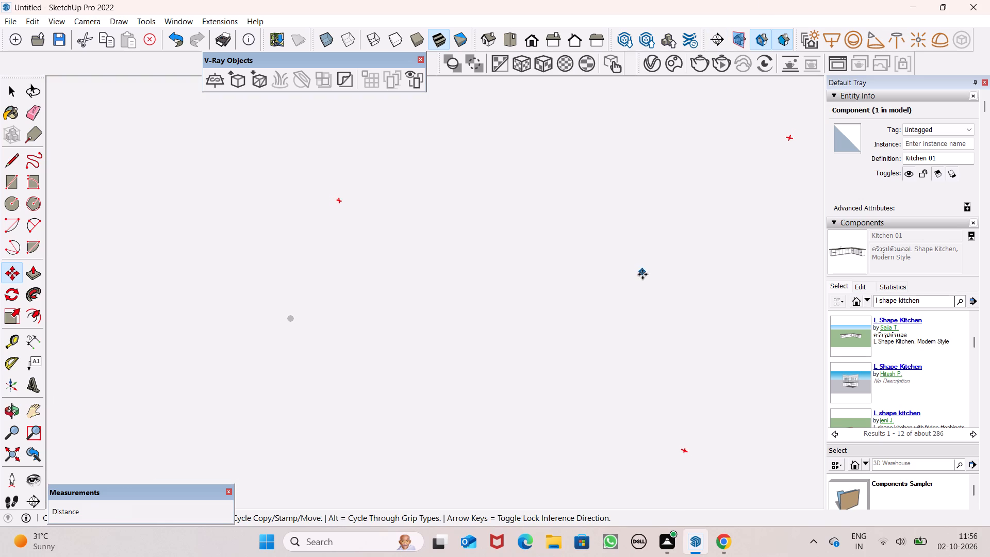
{"action": "scroll", "coordinate": [642, 274], "scroll_direction": "down", "scroll_amount": 20}
{"action": "scroll", "coordinate": [642, 274], "scroll_direction": "down", "scroll_amount": 9}
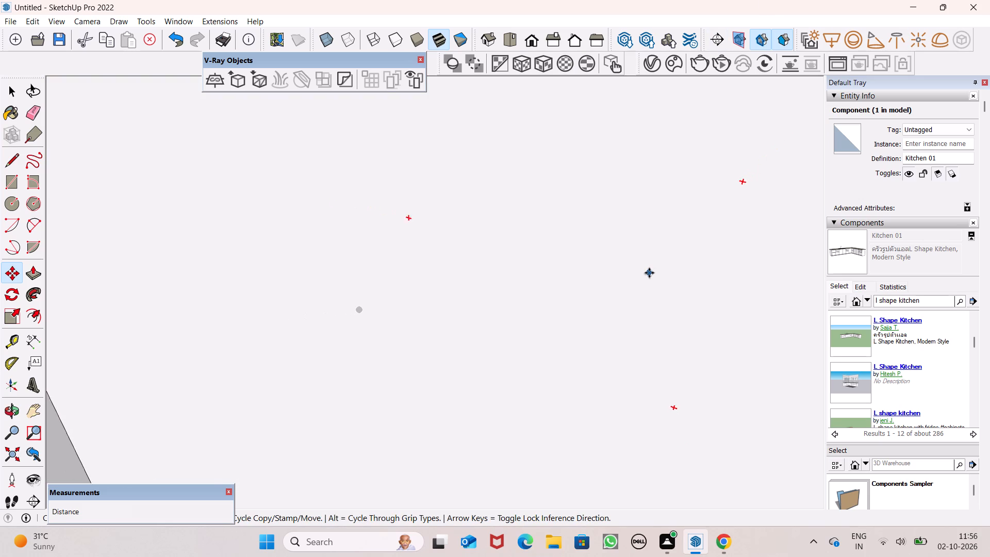
{"action": "scroll", "coordinate": [649, 273], "scroll_direction": "down", "scroll_amount": 4}
{"action": "key", "text": "space"}
{"action": "scroll", "coordinate": [649, 273], "scroll_direction": "down", "scroll_amount": 20}
{"action": "scroll", "coordinate": [649, 273], "scroll_direction": "down", "scroll_amount": 7}
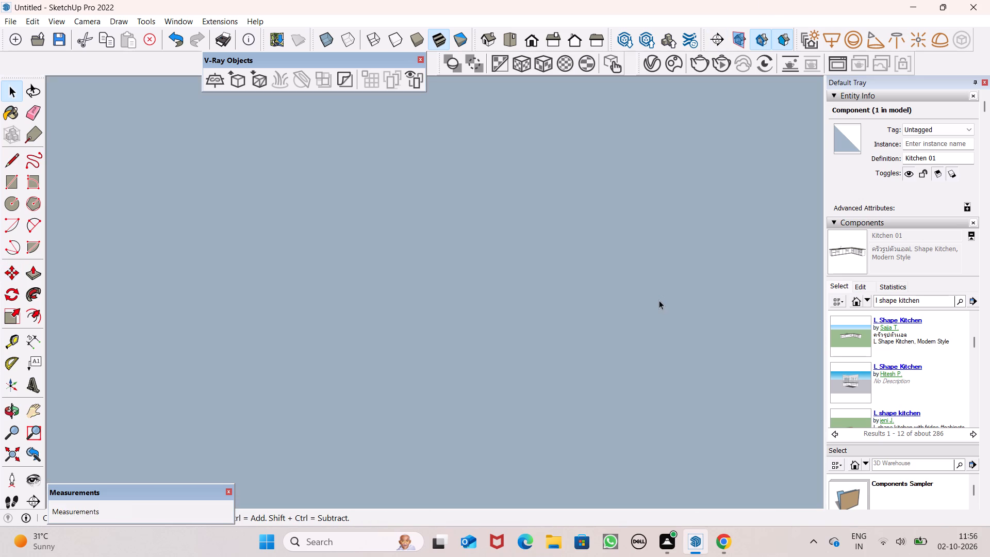
{"action": "scroll", "coordinate": [659, 300], "scroll_direction": "down", "scroll_amount": 20}
{"action": "scroll", "coordinate": [659, 300], "scroll_direction": "down", "scroll_amount": 12}
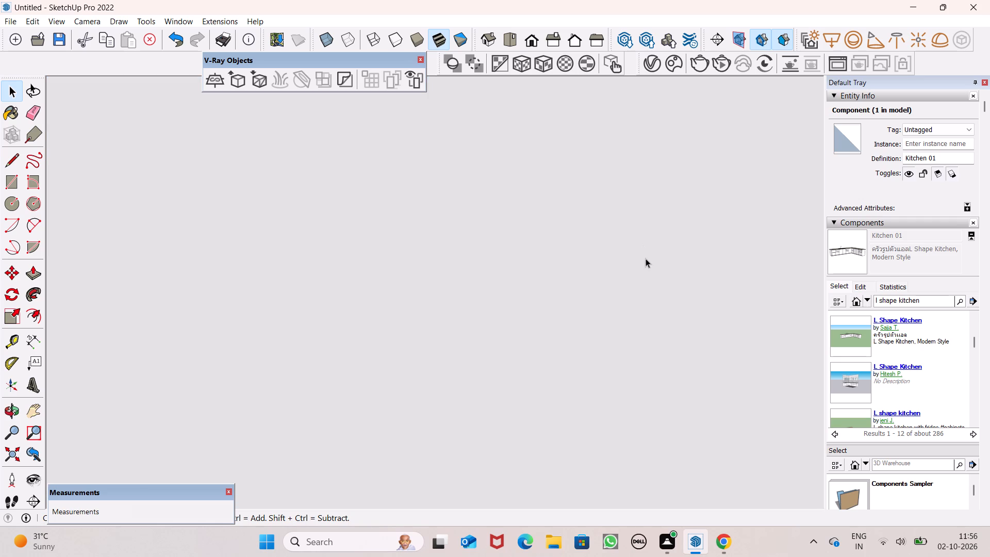
{"action": "scroll", "coordinate": [646, 262], "scroll_direction": "down", "scroll_amount": 14}
{"action": "scroll", "coordinate": [647, 263], "scroll_direction": "down", "scroll_amount": 12}
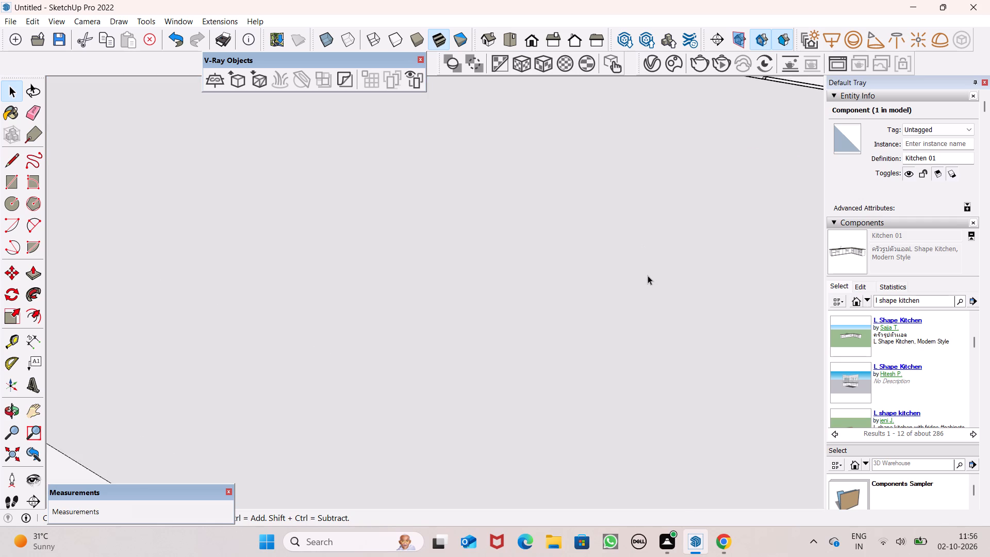
{"action": "scroll", "coordinate": [648, 275], "scroll_direction": "down", "scroll_amount": 18}
{"action": "scroll", "coordinate": [648, 275], "scroll_direction": "down", "scroll_amount": 5}
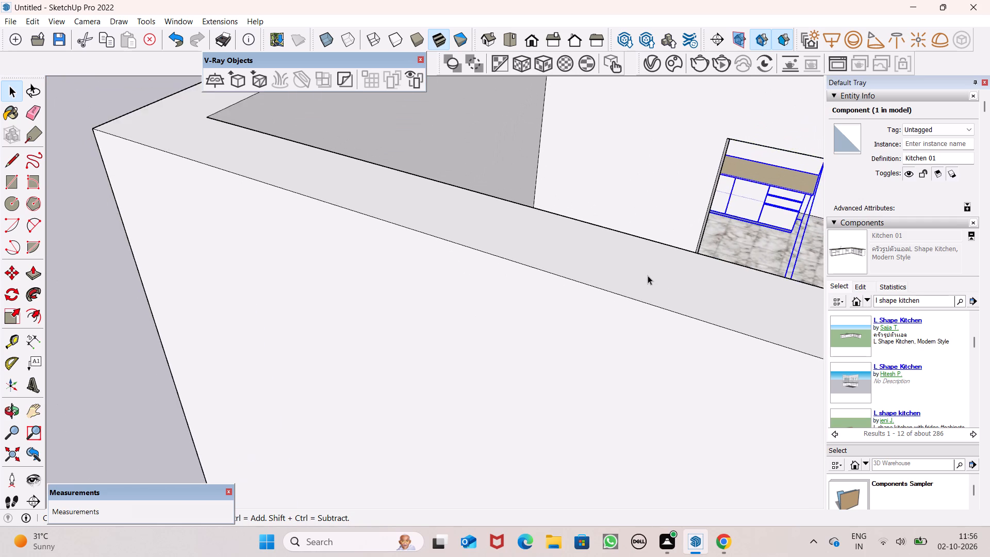
{"action": "scroll", "coordinate": [648, 275], "scroll_direction": "down", "scroll_amount": 2}
{"action": "scroll", "coordinate": [648, 275], "scroll_direction": "up", "scroll_amount": 1}
{"action": "scroll", "coordinate": [648, 275], "scroll_direction": "down", "scroll_amount": 11}
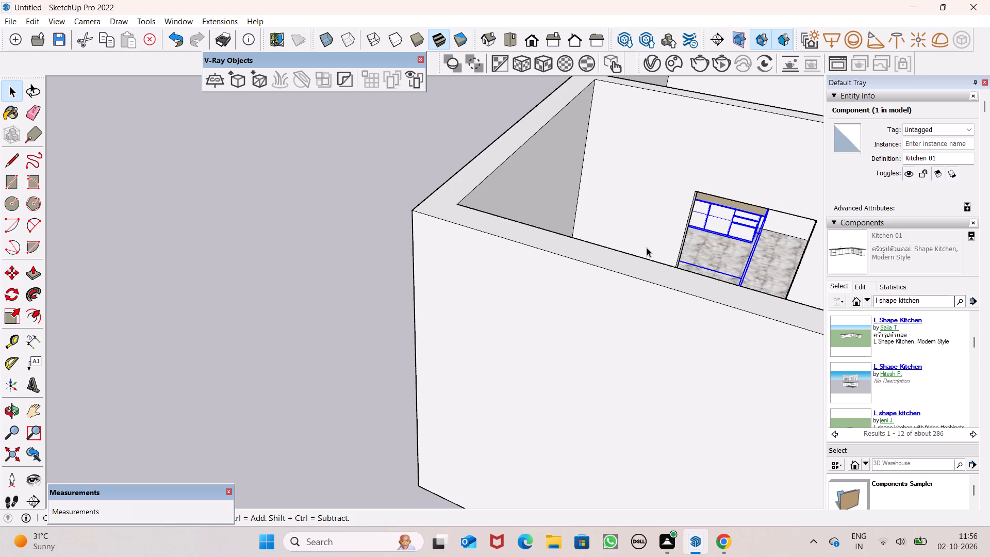
{"action": "scroll", "coordinate": [647, 248], "scroll_direction": "down", "scroll_amount": 17}
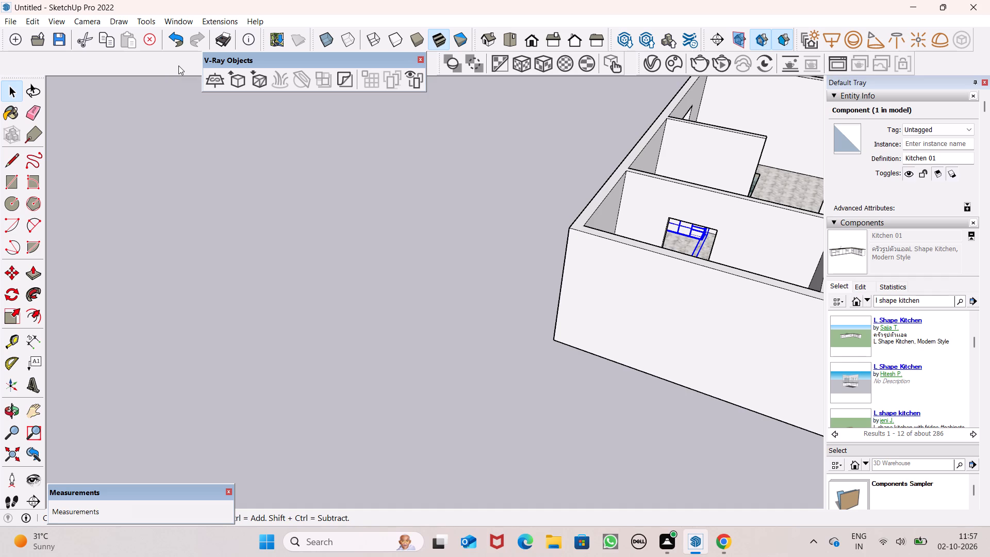
{"action": "scroll", "coordinate": [687, 170], "scroll_direction": "down", "scroll_amount": 2}
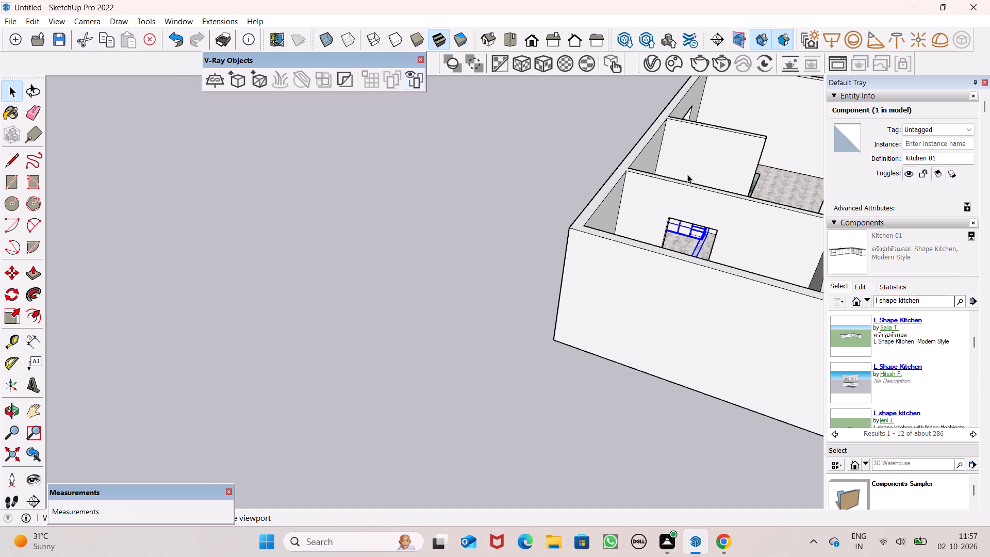
{"action": "scroll", "coordinate": [687, 174], "scroll_direction": "down", "scroll_amount": 20}
{"action": "scroll", "coordinate": [687, 174], "scroll_direction": "down", "scroll_amount": 2}
{"action": "middle_click_drag", "start_coordinate": [754, 215], "coordinate": [679, 316]}
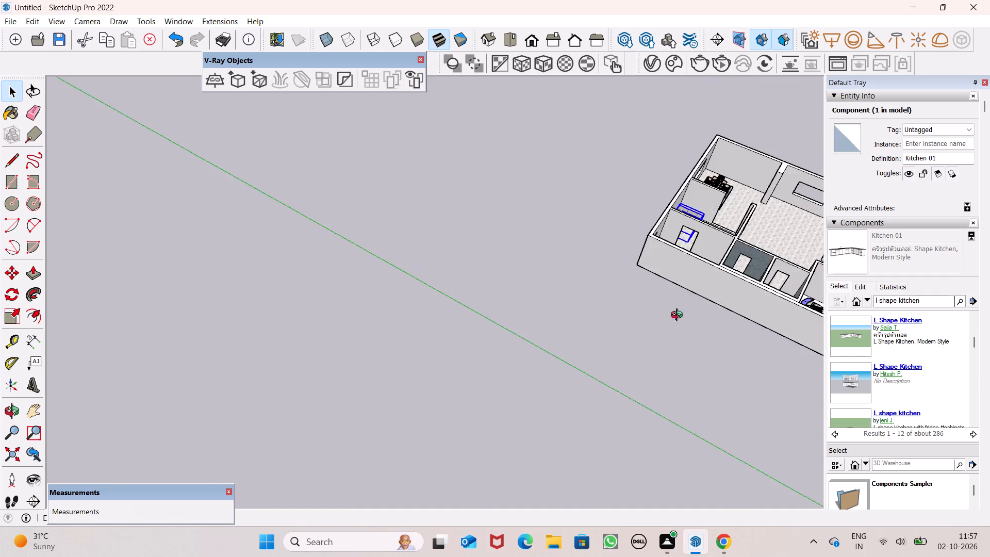
{"action": "middle_click_drag", "start_coordinate": [679, 316], "coordinate": [539, 303]}
{"action": "scroll", "coordinate": [737, 400], "scroll_direction": "up", "scroll_amount": 9}
{"action": "scroll", "coordinate": [715, 356], "scroll_direction": "up", "scroll_amount": 9}
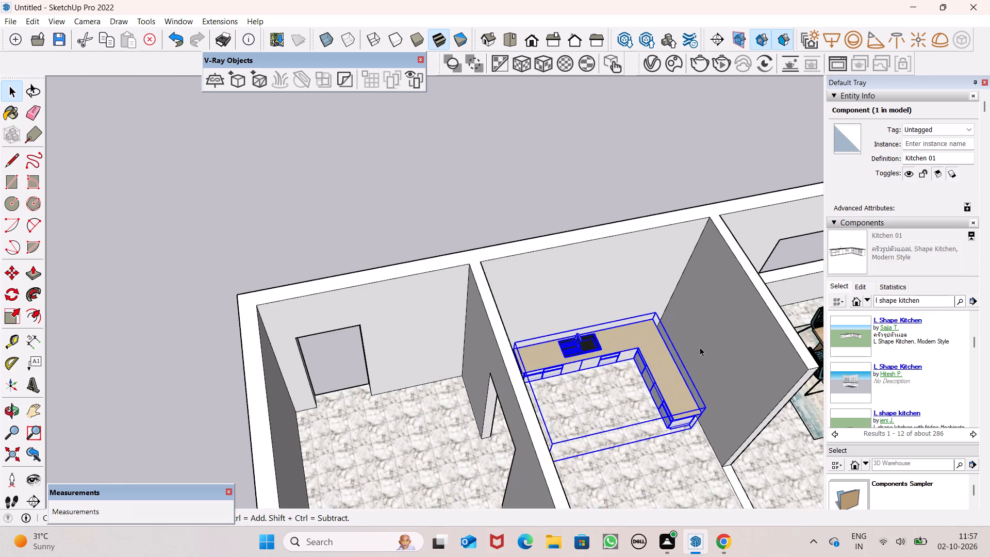
{"action": "middle_click_drag", "start_coordinate": [700, 377], "coordinate": [603, 278]}
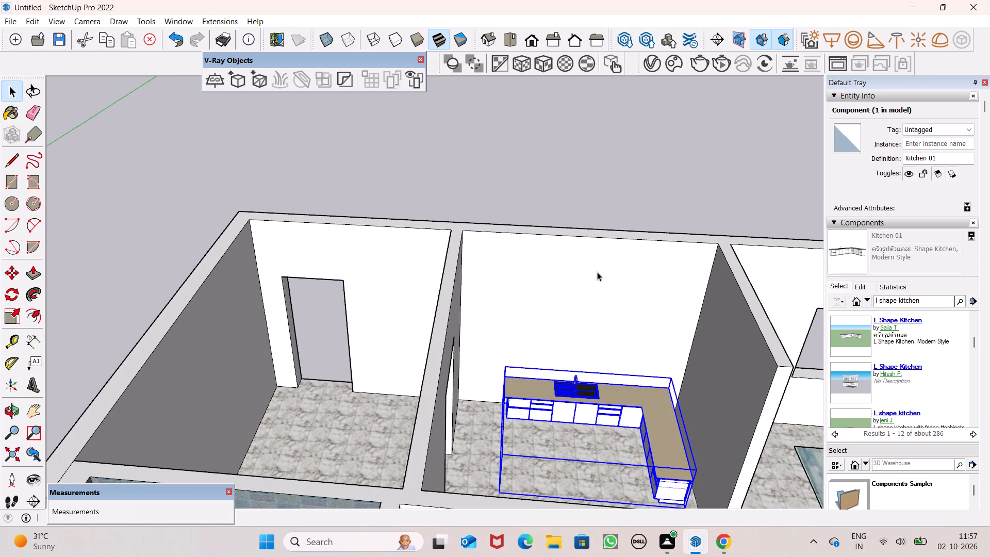
{"action": "left_click", "coordinate": [15, 320]}
{"action": "left_click_drag", "start_coordinate": [505, 365], "coordinate": [499, 371]}
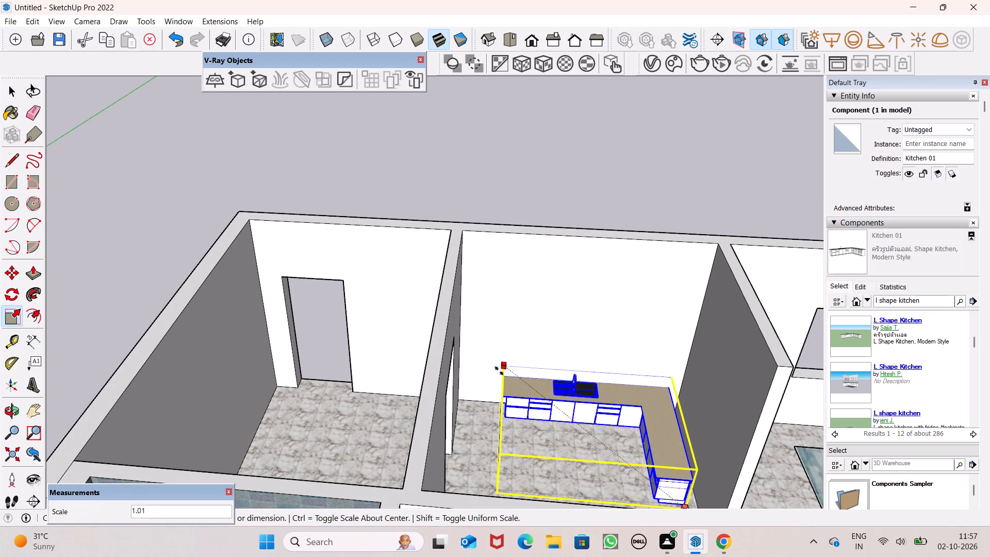
{"action": "left_click_drag", "start_coordinate": [499, 371], "coordinate": [498, 402]}
Scale the kitchen up uniformly by about 1.40 from its front corner so the sink counter reaches the wall with the doorway.
{"action": "scroll", "coordinate": [580, 376], "scroll_direction": "down", "scroll_amount": 4}
{"action": "middle_click_drag", "start_coordinate": [583, 422], "coordinate": [613, 472]}
{"action": "scroll", "coordinate": [591, 433], "scroll_direction": "up", "scroll_amount": 6}
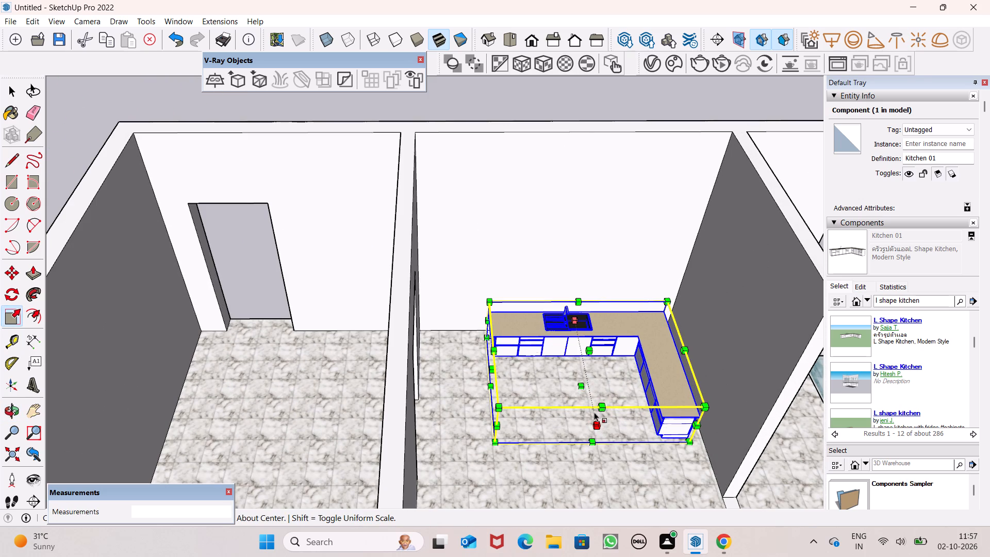
{"action": "left_click_drag", "start_coordinate": [498, 411], "coordinate": [474, 425]}
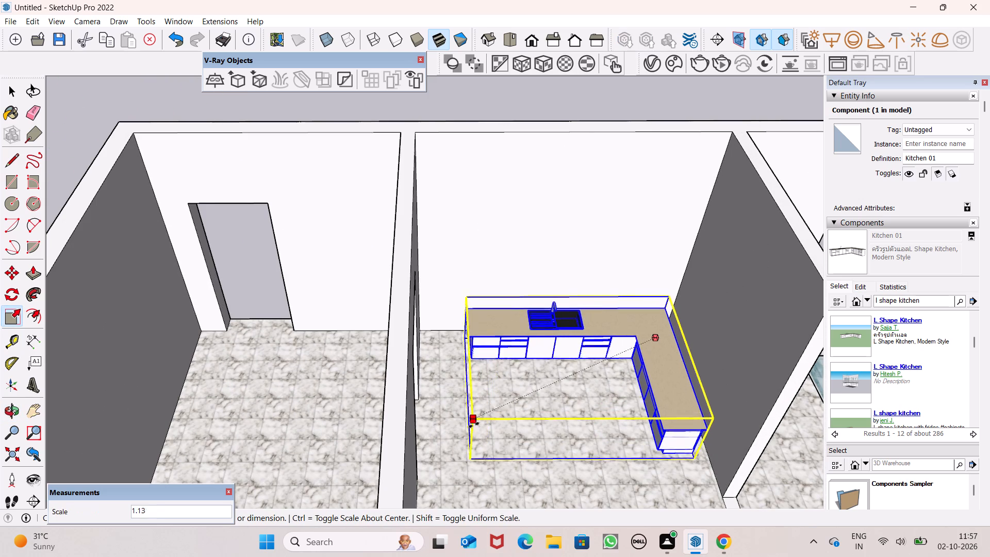
{"action": "left_click_drag", "start_coordinate": [474, 425], "coordinate": [430, 445]}
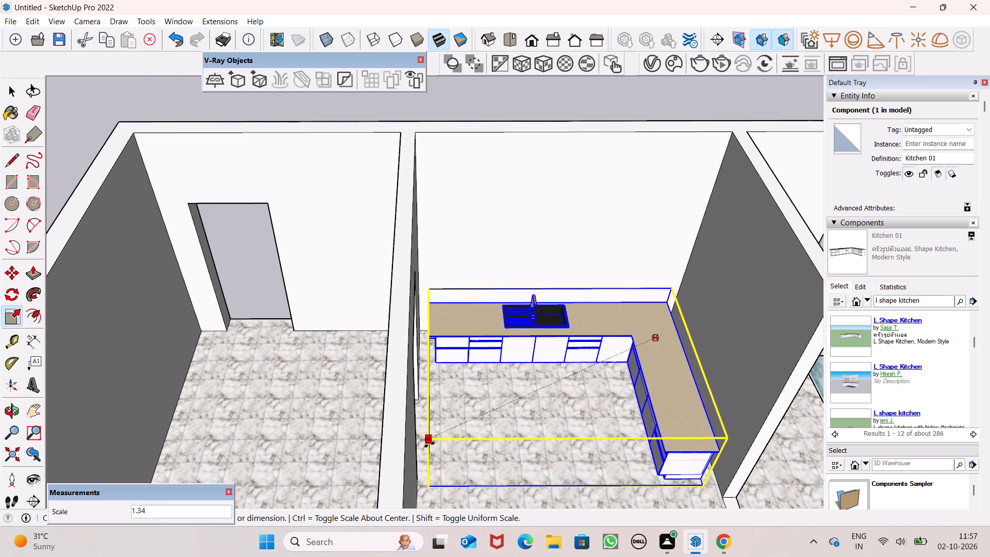
{"action": "left_click_drag", "start_coordinate": [430, 445], "coordinate": [416, 450]}
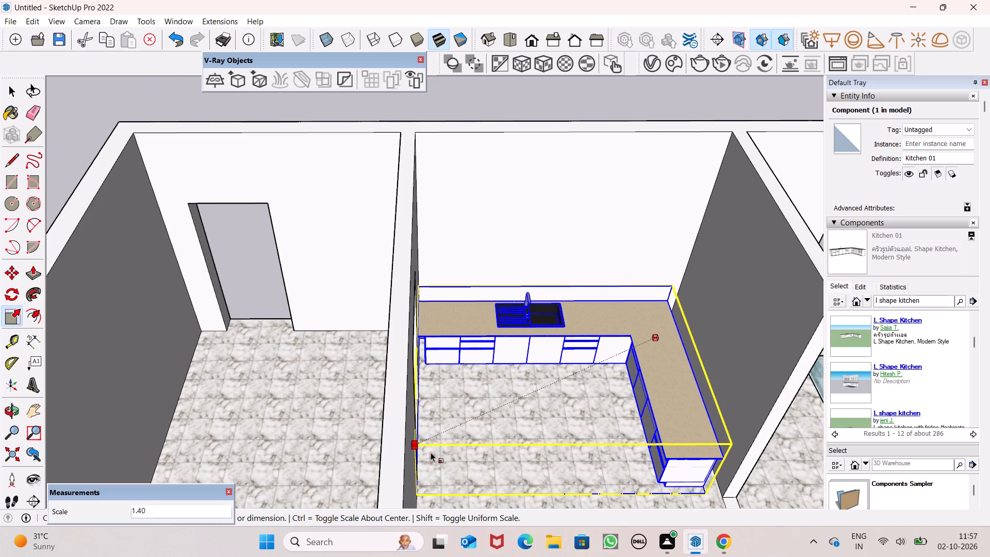
Stretch the kitchen along the green axis by about 1.06 so its short leg closes the gap to the partition wall.
{"action": "middle_click_drag", "start_coordinate": [747, 473], "coordinate": [659, 429]}
{"action": "scroll", "coordinate": [695, 439], "scroll_direction": "up", "scroll_amount": 4}
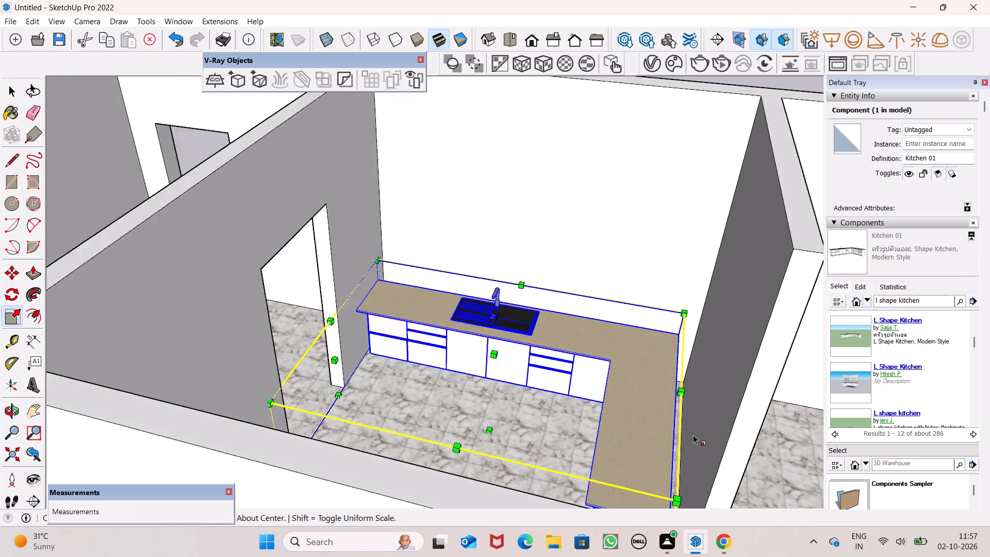
{"action": "scroll", "coordinate": [693, 435], "scroll_direction": "up", "scroll_amount": 7}
{"action": "middle_click_drag", "start_coordinate": [693, 431], "coordinate": [674, 405]}
{"action": "scroll", "coordinate": [624, 429], "scroll_direction": "up", "scroll_amount": 2}
{"action": "left_click_drag", "start_coordinate": [629, 403], "coordinate": [674, 412]}
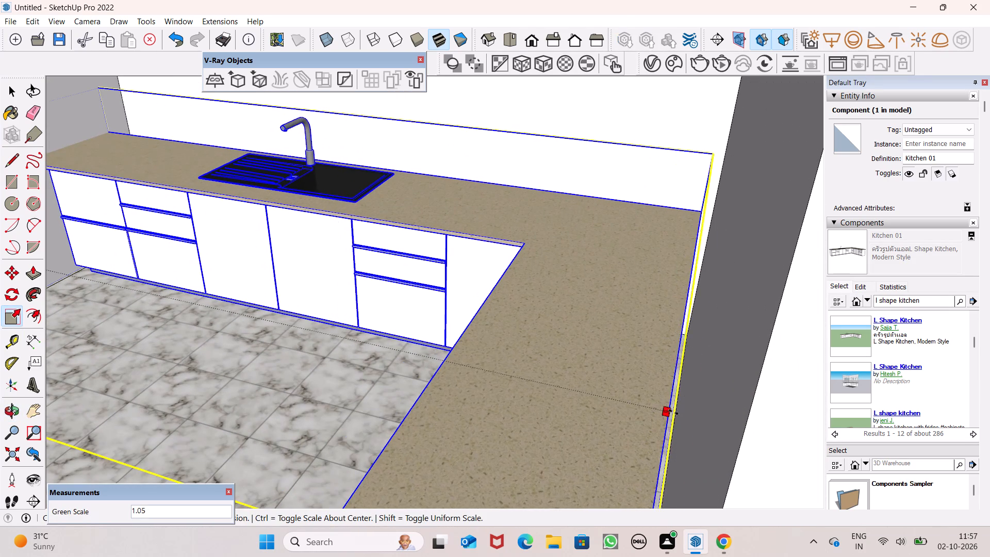
{"action": "left_click_drag", "start_coordinate": [674, 412], "coordinate": [683, 418]}
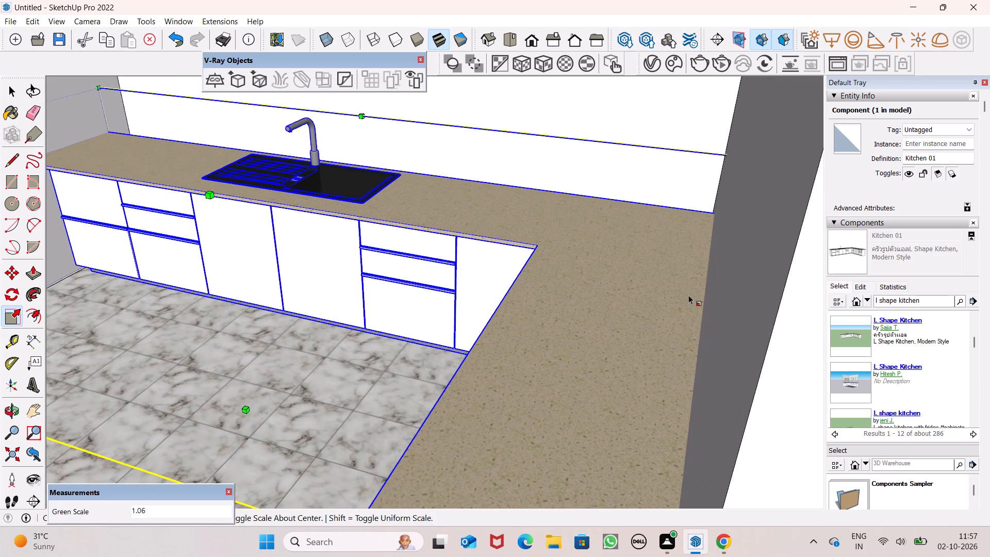
{"action": "scroll", "coordinate": [688, 295], "scroll_direction": "down", "scroll_amount": 7}
{"action": "scroll", "coordinate": [728, 260], "scroll_direction": "down", "scroll_amount": 1}
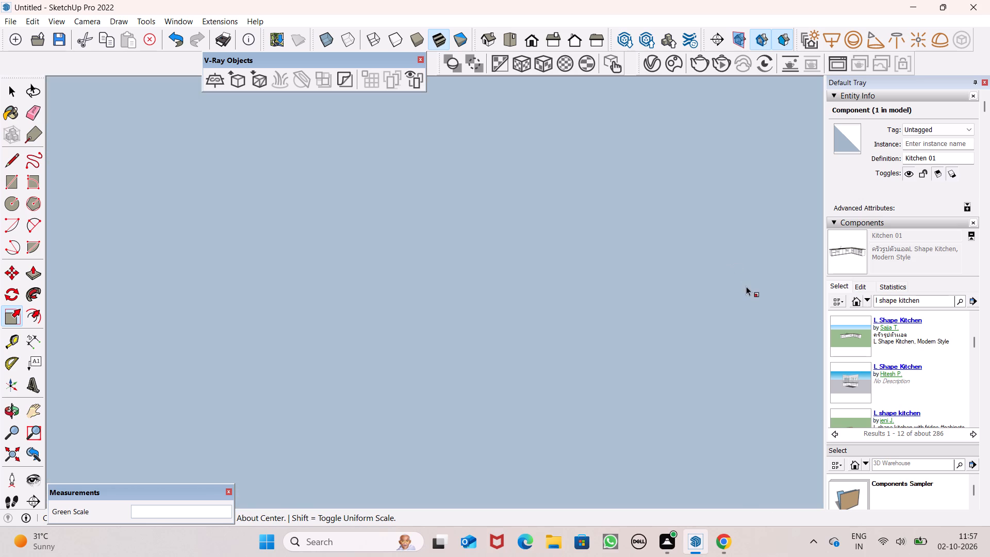
{"action": "key", "text": "space"}
Examine the kitchen's fit at eye level from inside the room and from outside through its opening.
{"action": "scroll", "coordinate": [748, 277], "scroll_direction": "up", "scroll_amount": 20}
{"action": "scroll", "coordinate": [748, 277], "scroll_direction": "up", "scroll_amount": 5}
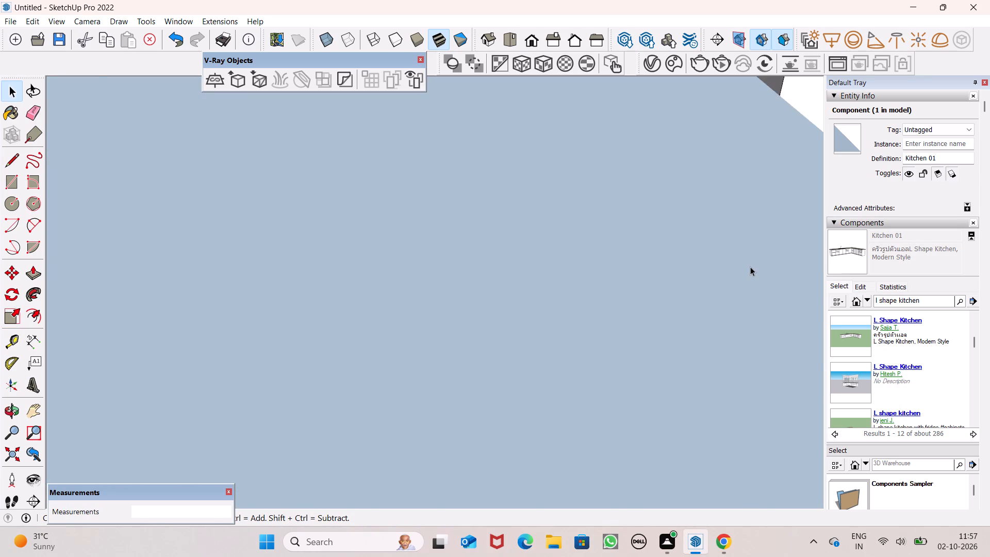
{"action": "scroll", "coordinate": [750, 267], "scroll_direction": "up", "scroll_amount": 8}
{"action": "middle_click_drag", "start_coordinate": [749, 293], "coordinate": [584, 270]}
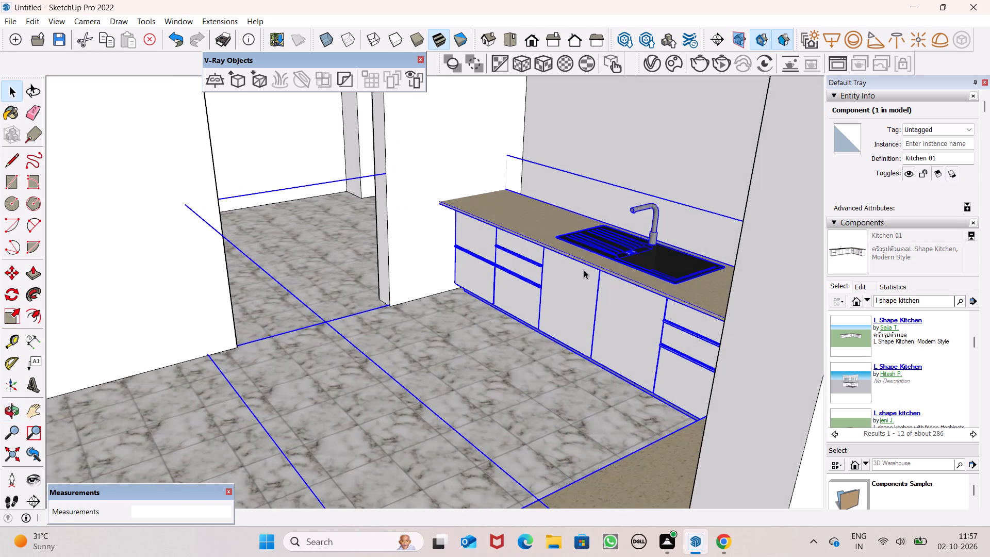
{"action": "middle_click_drag", "start_coordinate": [485, 386], "coordinate": [510, 343]}
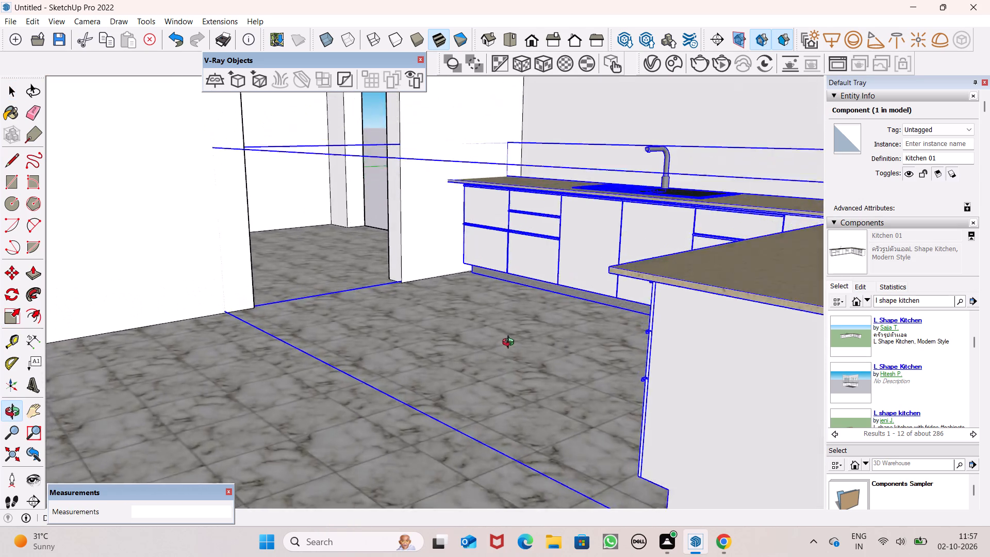
{"action": "middle_click_drag", "start_coordinate": [510, 343], "coordinate": [516, 343]}
{"action": "scroll", "coordinate": [509, 308], "scroll_direction": "down", "scroll_amount": 1}
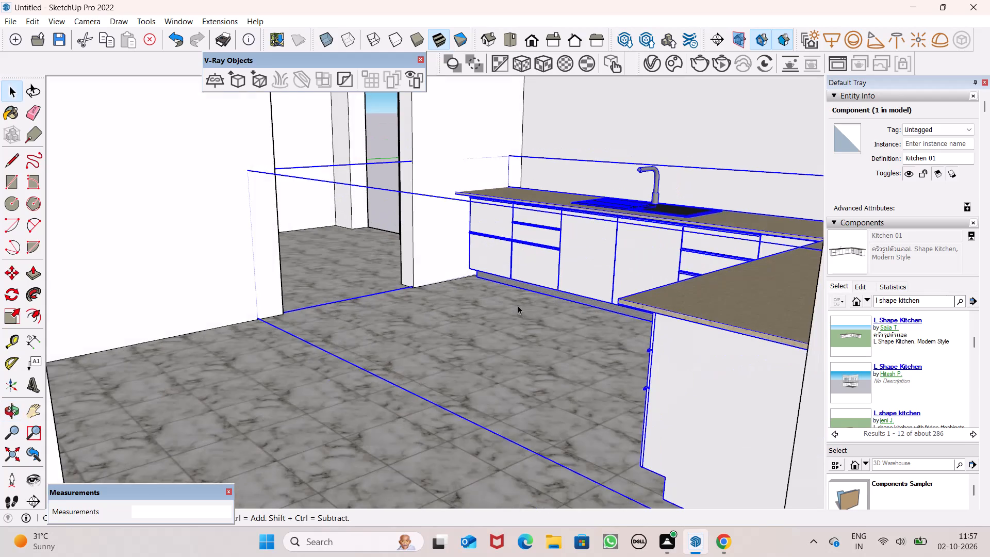
{"action": "scroll", "coordinate": [518, 305], "scroll_direction": "down", "scroll_amount": 9}
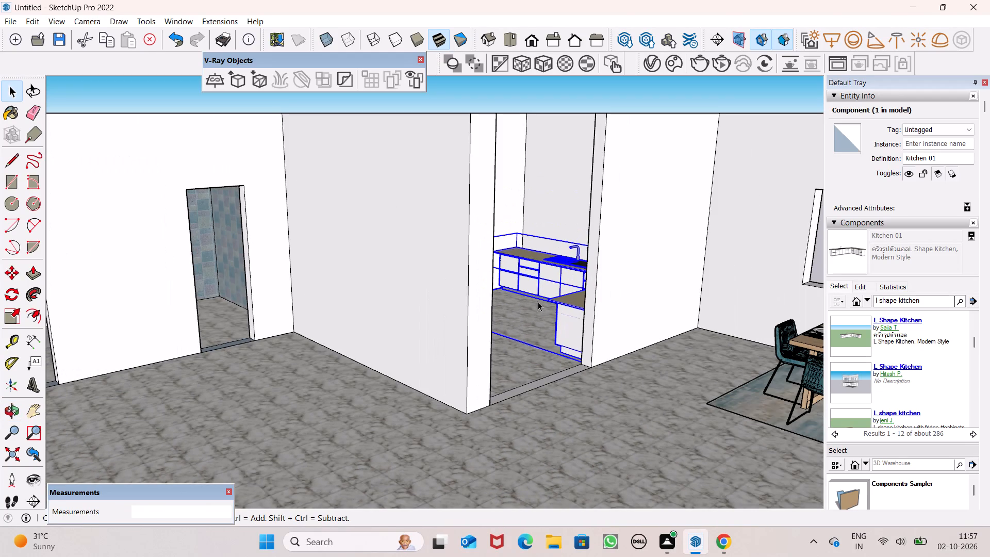
Examine the fitted kitchen from the living area and from above the whole house.
{"action": "scroll", "coordinate": [591, 277], "scroll_direction": "up", "scroll_amount": 1}
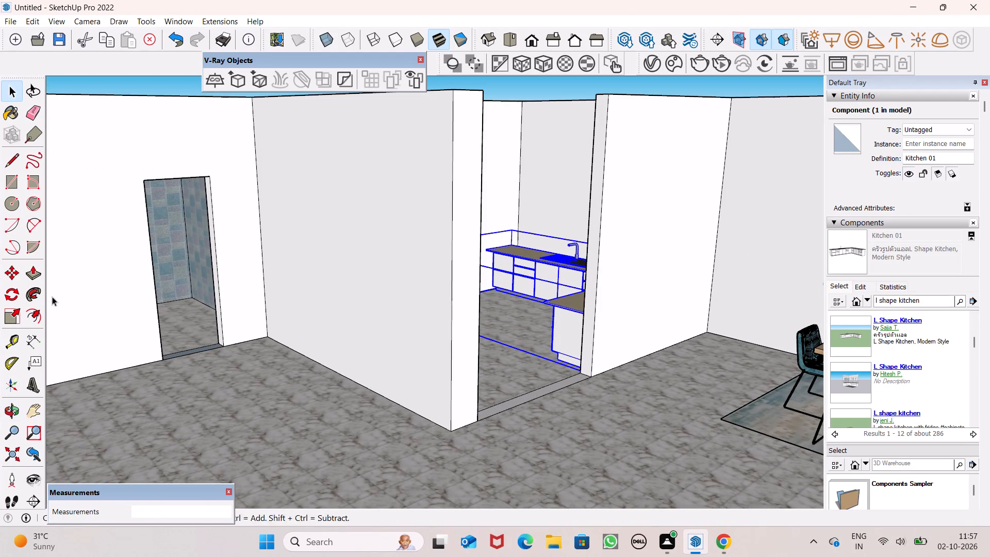
{"action": "scroll", "coordinate": [588, 306], "scroll_direction": "down", "scroll_amount": 3}
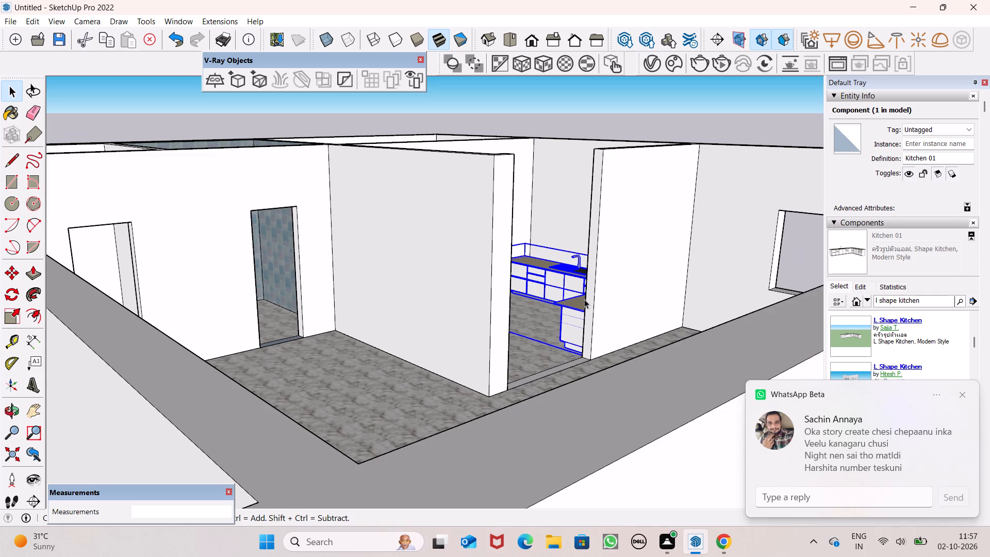
{"action": "left_click", "coordinate": [966, 395]}
{"action": "scroll", "coordinate": [597, 296], "scroll_direction": "down", "scroll_amount": 3}
{"action": "scroll", "coordinate": [596, 301], "scroll_direction": "up", "scroll_amount": 1}
{"action": "scroll", "coordinate": [595, 305], "scroll_direction": "down", "scroll_amount": 2}
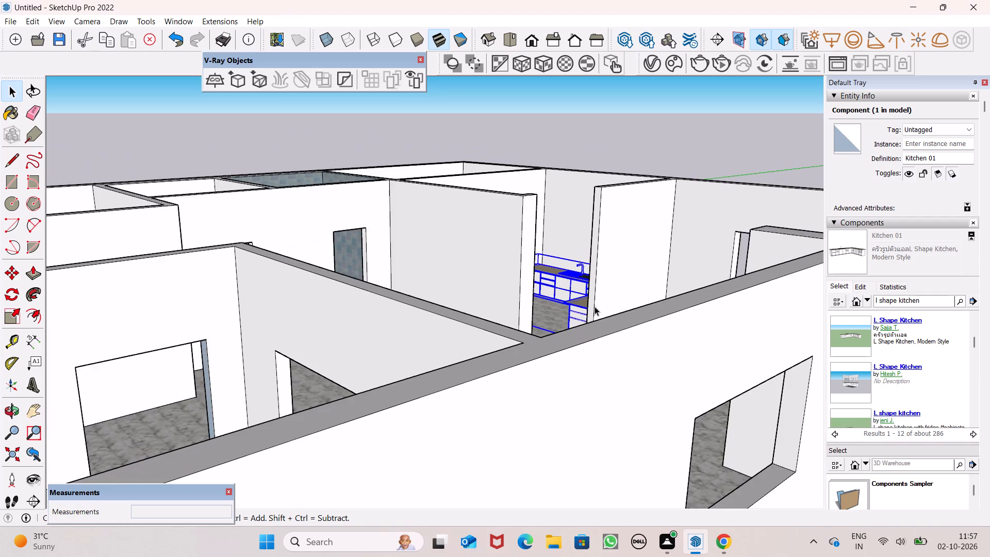
{"action": "middle_click_drag", "start_coordinate": [594, 306], "coordinate": [673, 437]}
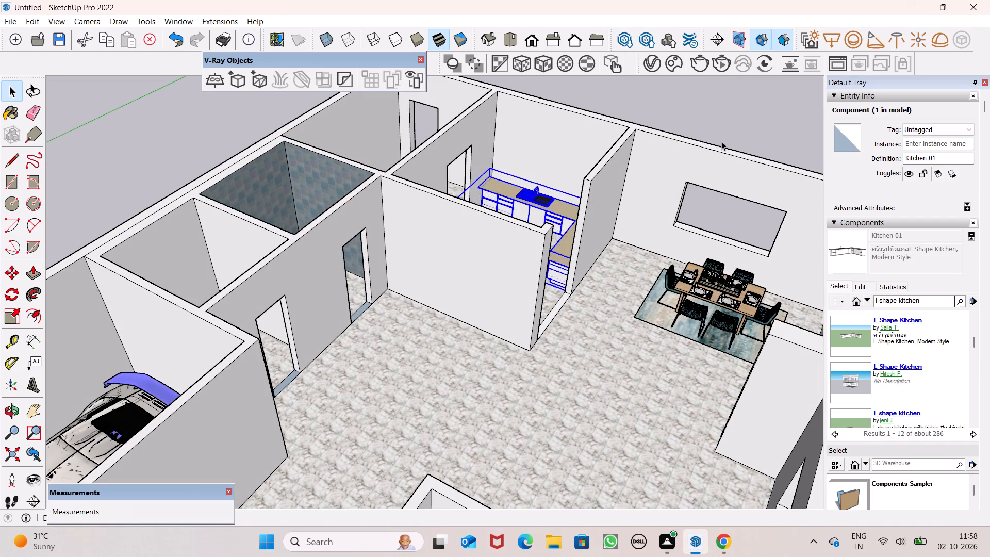
{"action": "left_click", "coordinate": [735, 133]}
{"action": "key", "text": "space"}
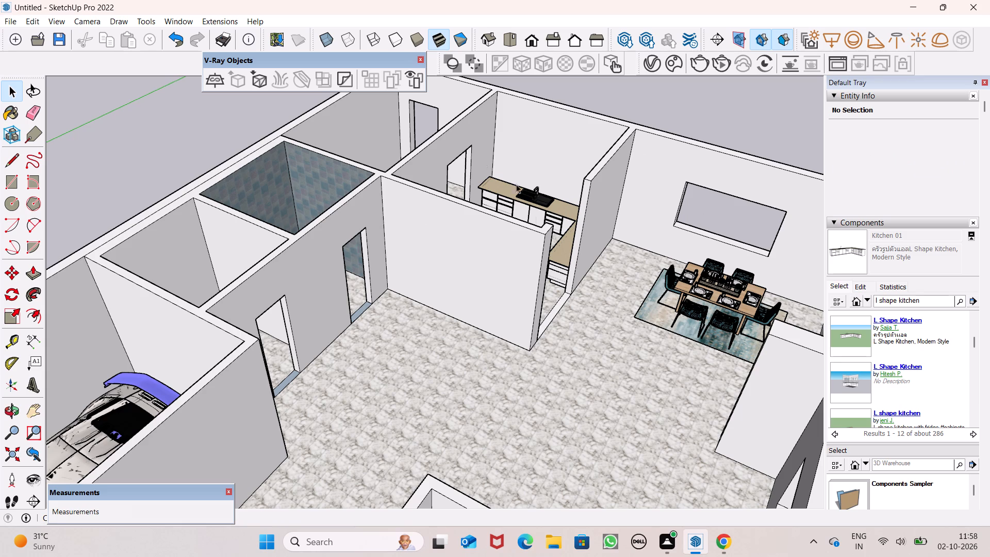
{"action": "scroll", "coordinate": [520, 129], "scroll_direction": "down", "scroll_amount": 4}
{"action": "scroll", "coordinate": [522, 165], "scroll_direction": "up", "scroll_amount": 1}
{"action": "scroll", "coordinate": [522, 165], "scroll_direction": "down", "scroll_amount": 3}
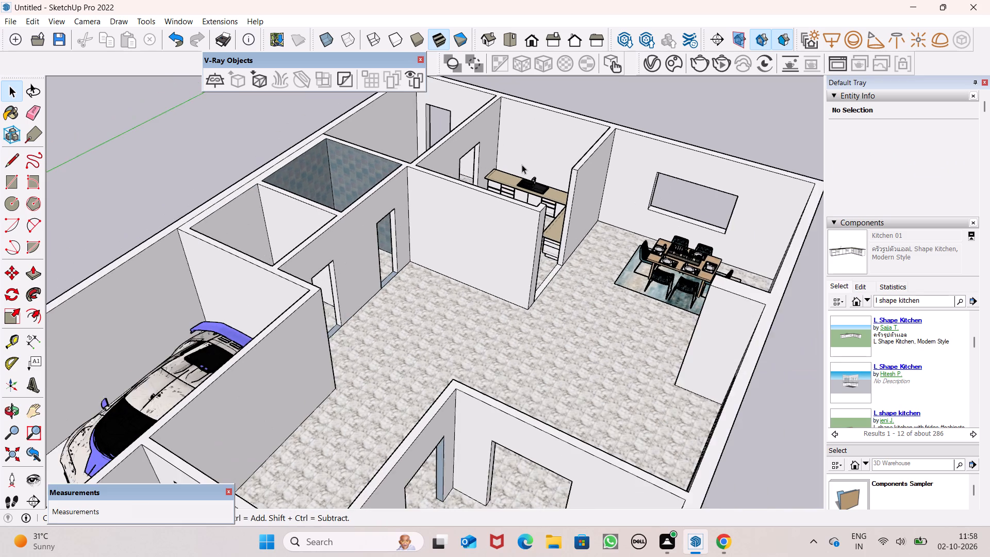
{"action": "scroll", "coordinate": [522, 165], "scroll_direction": "down", "scroll_amount": 4}
{"action": "middle_click_drag", "start_coordinate": [554, 177], "coordinate": [558, 285]}
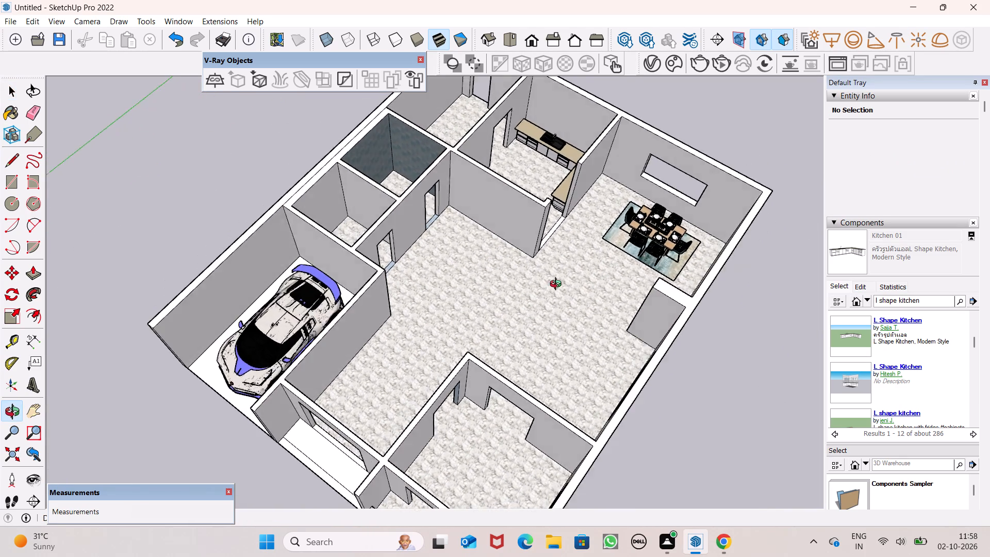
{"action": "middle_click_drag", "start_coordinate": [558, 285], "coordinate": [617, 149]}
{"action": "scroll", "coordinate": [502, 141], "scroll_direction": "up", "scroll_amount": 8}
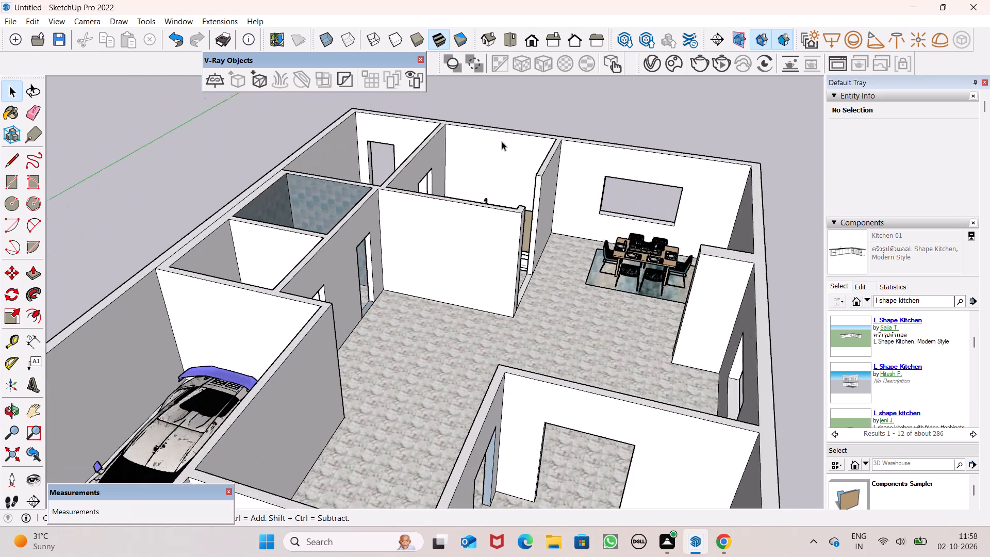
Insert the wood-finish "L-shaped kitchen" with wall cabinets from the 3D Warehouse results, placing it outside behind the house.
{"action": "scroll", "coordinate": [885, 370], "scroll_direction": "down", "scroll_amount": 1}
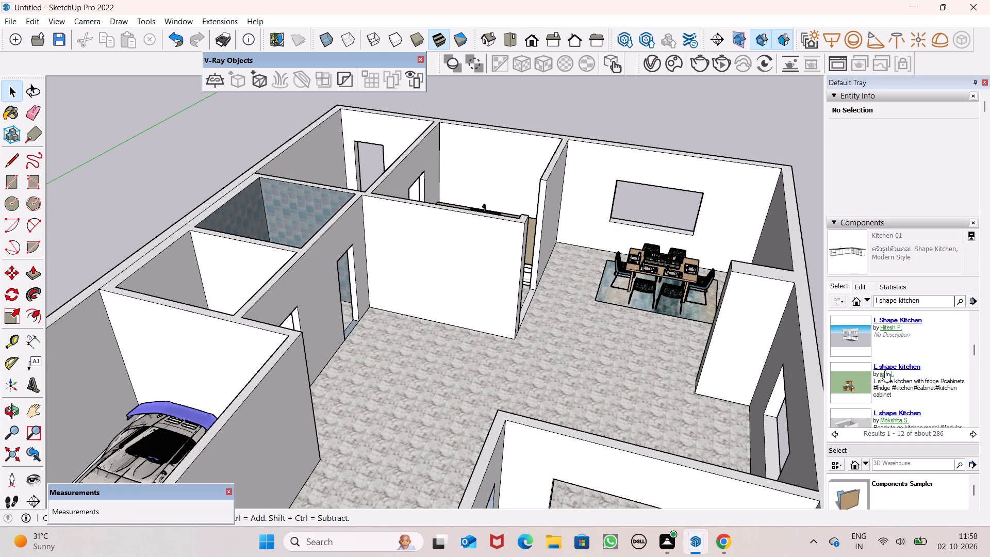
{"action": "scroll", "coordinate": [885, 370], "scroll_direction": "down", "scroll_amount": 1}
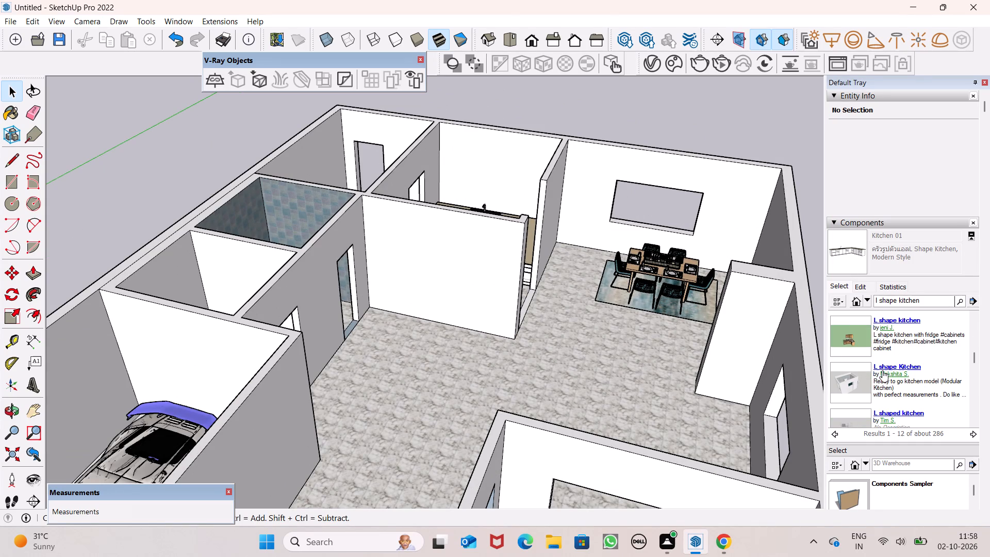
{"action": "middle_click_drag", "start_coordinate": [474, 378], "coordinate": [351, 425]}
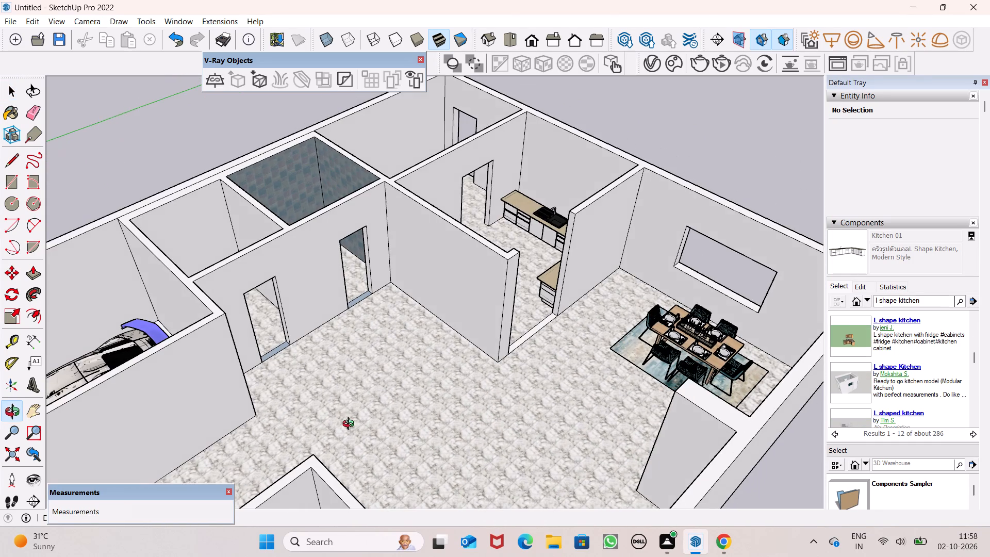
{"action": "middle_click_drag", "start_coordinate": [351, 425], "coordinate": [433, 364]}
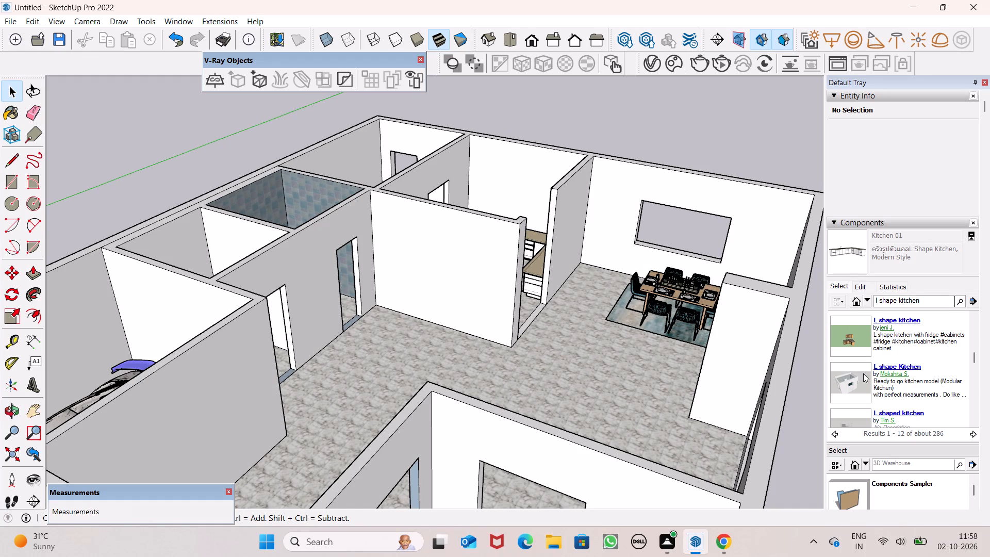
{"action": "scroll", "coordinate": [854, 347], "scroll_direction": "down", "scroll_amount": 3}
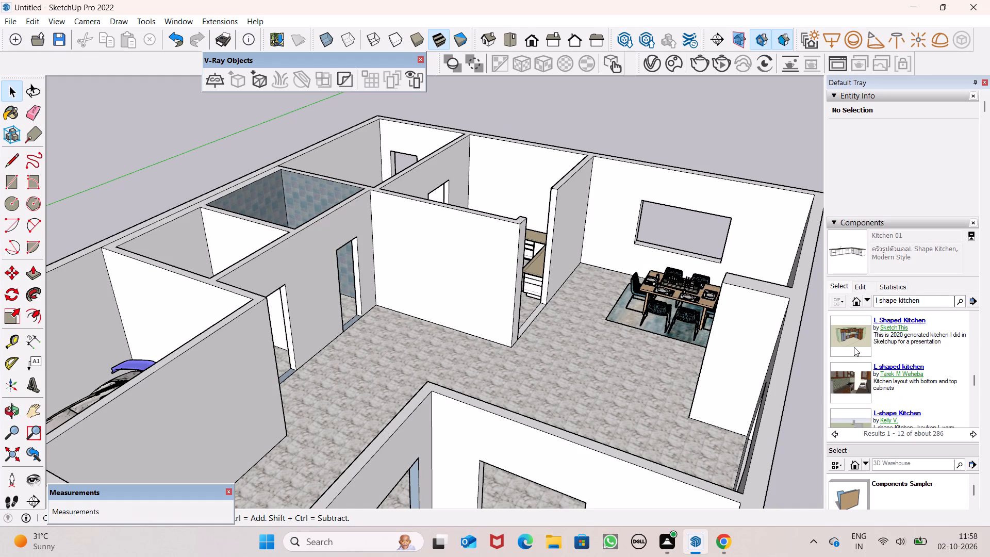
{"action": "scroll", "coordinate": [854, 349], "scroll_direction": "down", "scroll_amount": 1}
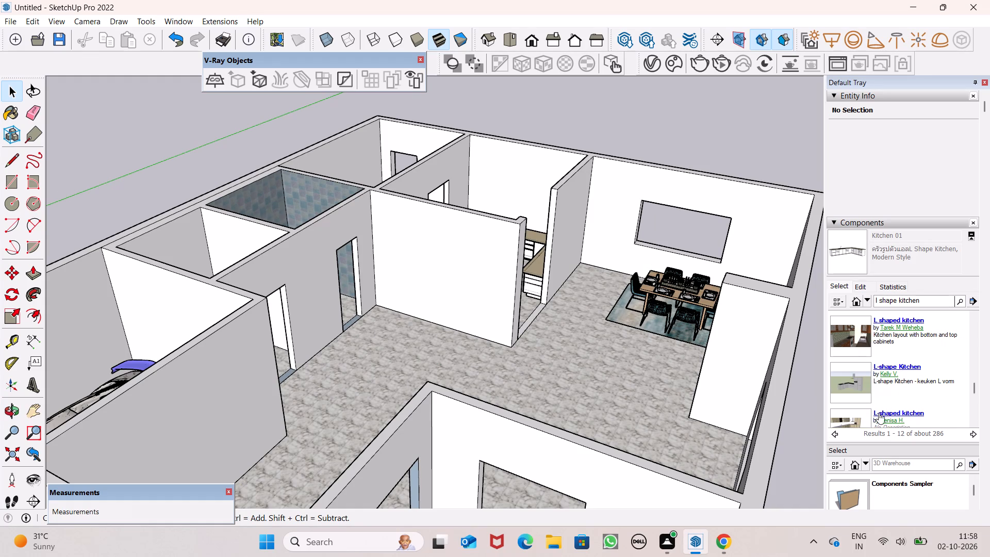
{"action": "scroll", "coordinate": [879, 413], "scroll_direction": "down", "scroll_amount": 2}
{"action": "scroll", "coordinate": [838, 363], "scroll_direction": "up", "scroll_amount": 1}
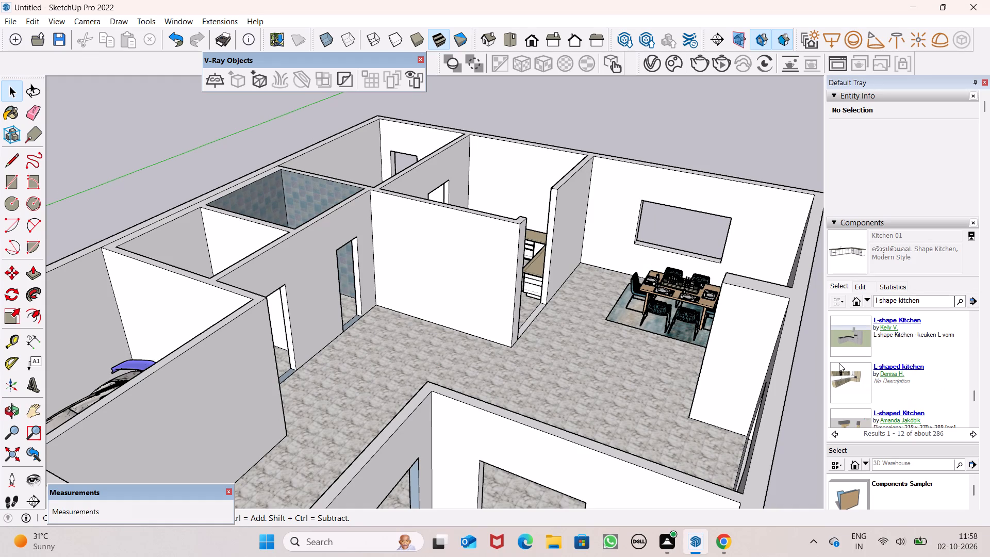
{"action": "scroll", "coordinate": [839, 363], "scroll_direction": "down", "scroll_amount": 1}
{"action": "scroll", "coordinate": [845, 369], "scroll_direction": "up", "scroll_amount": 1}
{"action": "left_click", "coordinate": [845, 374]}
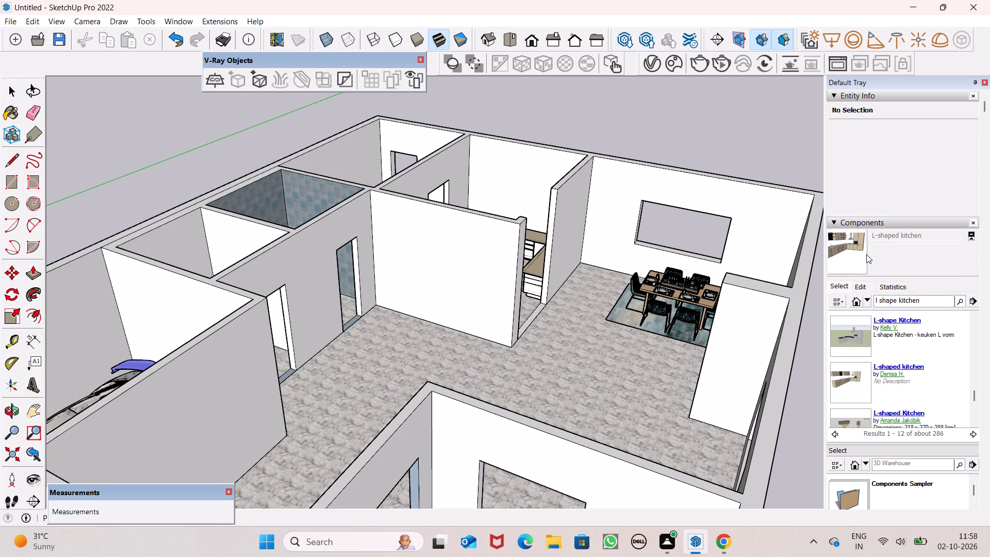
{"action": "scroll", "coordinate": [628, 182], "scroll_direction": "down", "scroll_amount": 4}
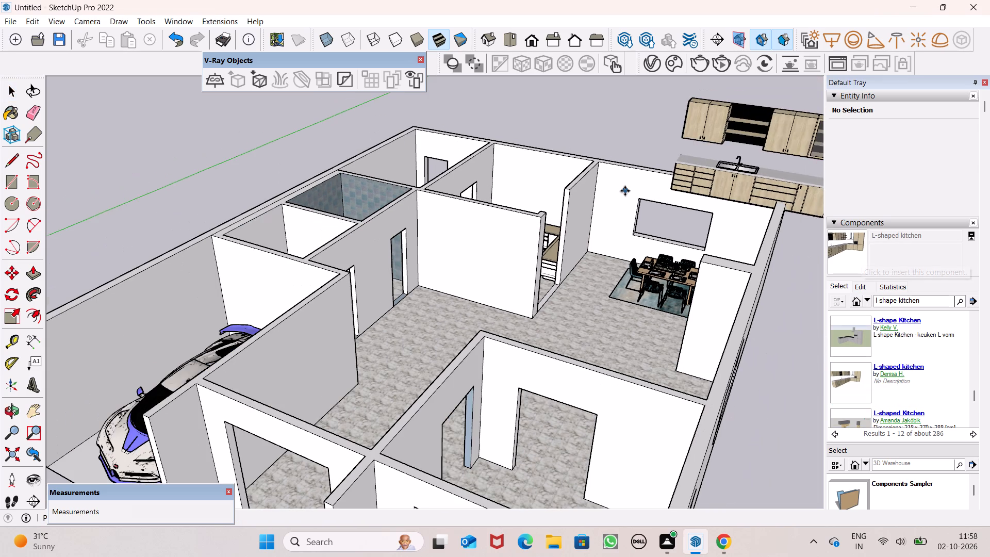
{"action": "scroll", "coordinate": [625, 187], "scroll_direction": "down", "scroll_amount": 6}
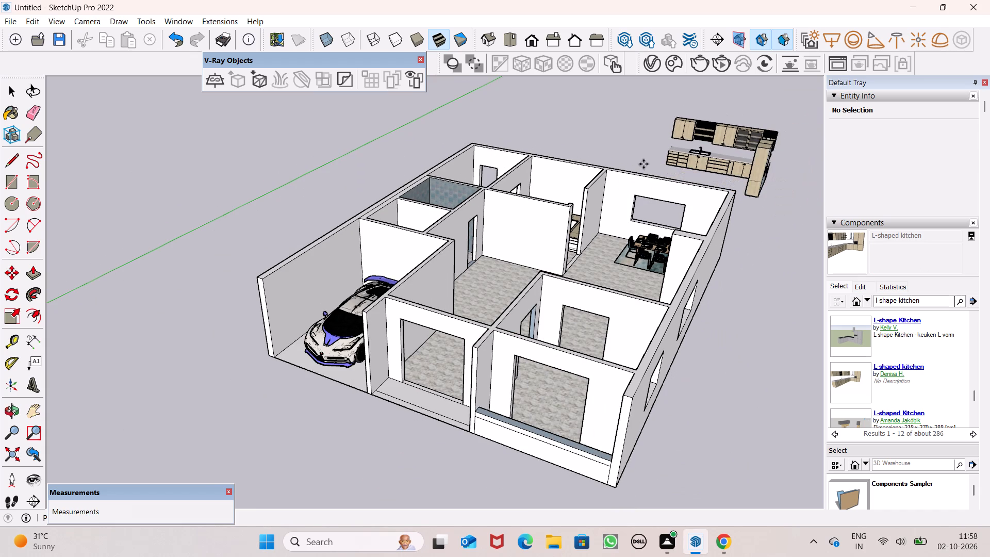
{"action": "left_click", "coordinate": [644, 163]}
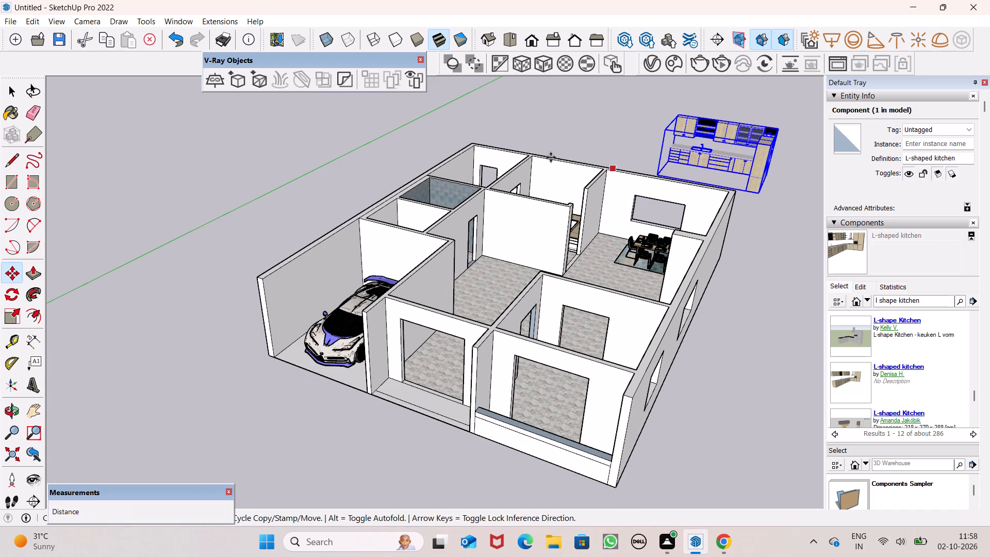
Delete the previously fitted Kitchen 01 component from the back middle room.
{"action": "scroll", "coordinate": [550, 157], "scroll_direction": "up", "scroll_amount": 2}
{"action": "scroll", "coordinate": [550, 157], "scroll_direction": "down", "scroll_amount": 1}
{"action": "scroll", "coordinate": [550, 157], "scroll_direction": "up", "scroll_amount": 1}
{"action": "key", "text": "space"}
{"action": "middle_click_drag", "start_coordinate": [592, 199], "coordinate": [682, 310]}
{"action": "left_click", "coordinate": [524, 153]}
{"action": "key", "text": "Delete"}
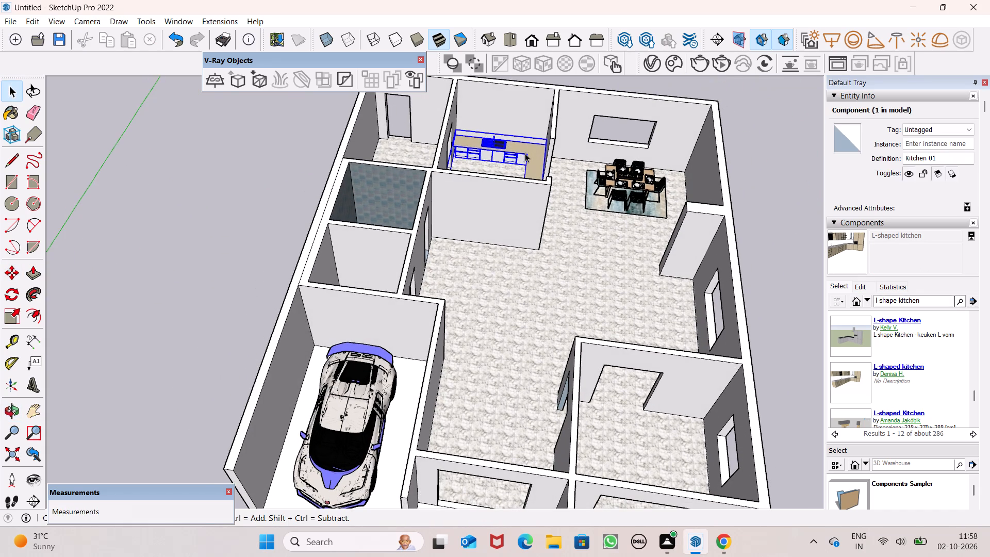
Scale the new L-shaped kitchen down uniformly by about 0.77 from its lower front corner at the open end.
{"action": "scroll", "coordinate": [525, 154], "scroll_direction": "down", "scroll_amount": 2}
{"action": "scroll", "coordinate": [522, 198], "scroll_direction": "down", "scroll_amount": 9}
{"action": "scroll", "coordinate": [538, 260], "scroll_direction": "down", "scroll_amount": 3}
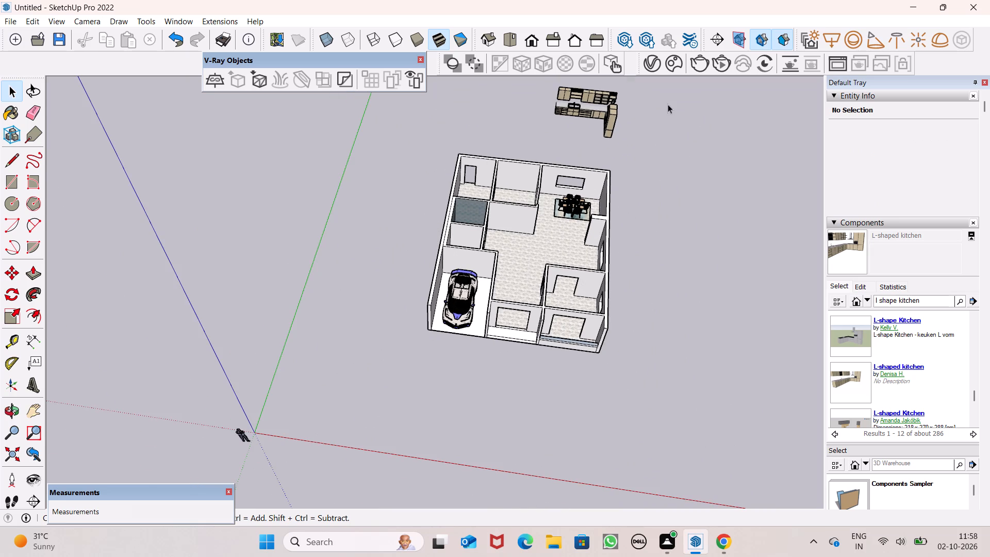
{"action": "scroll", "coordinate": [627, 97], "scroll_direction": "up", "scroll_amount": 6}
{"action": "scroll", "coordinate": [581, 64], "scroll_direction": "up", "scroll_amount": 5}
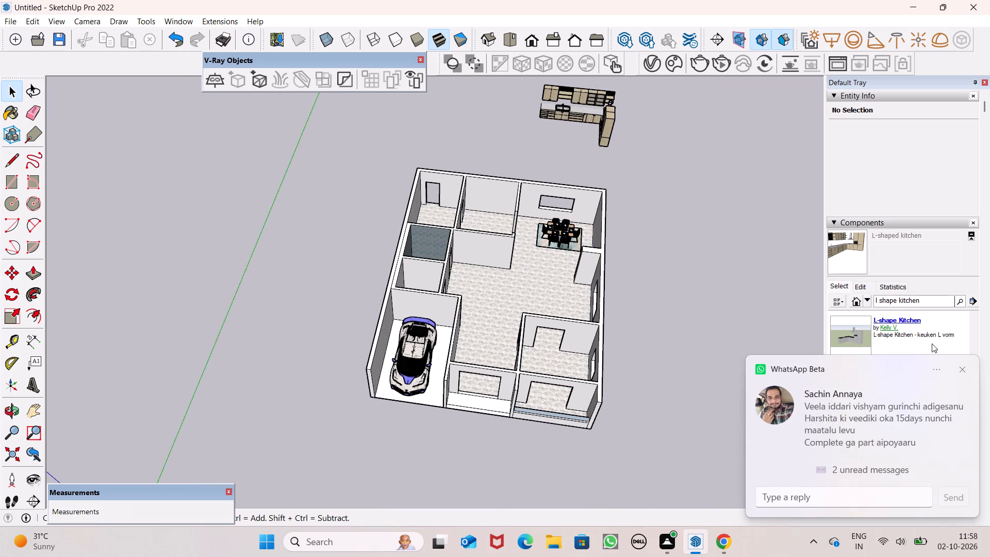
{"action": "left_click", "coordinate": [964, 366]}
{"action": "scroll", "coordinate": [601, 103], "scroll_direction": "up", "scroll_amount": 5}
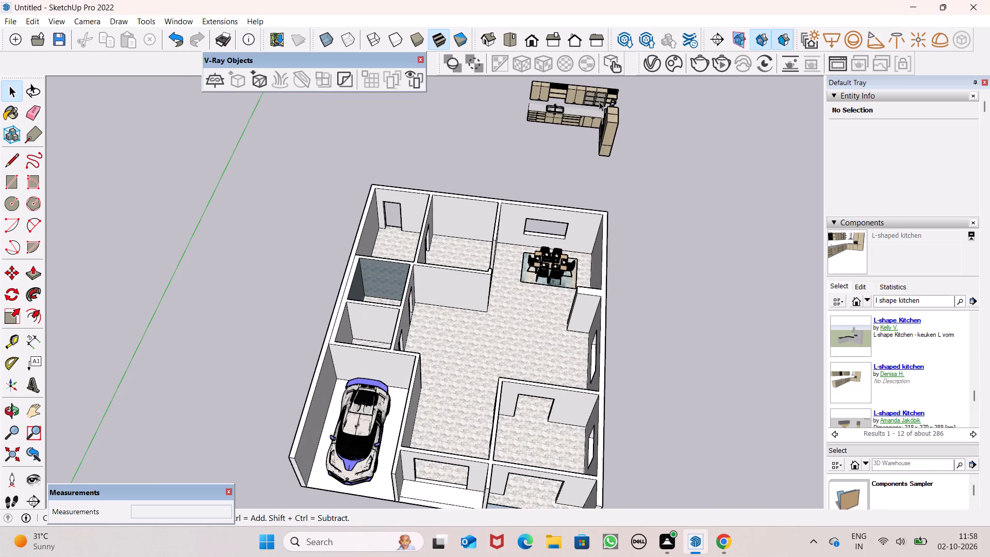
{"action": "left_click", "coordinate": [597, 98]}
{"action": "scroll", "coordinate": [618, 184], "scroll_direction": "down", "scroll_amount": 7}
{"action": "scroll", "coordinate": [555, 71], "scroll_direction": "up", "scroll_amount": 5}
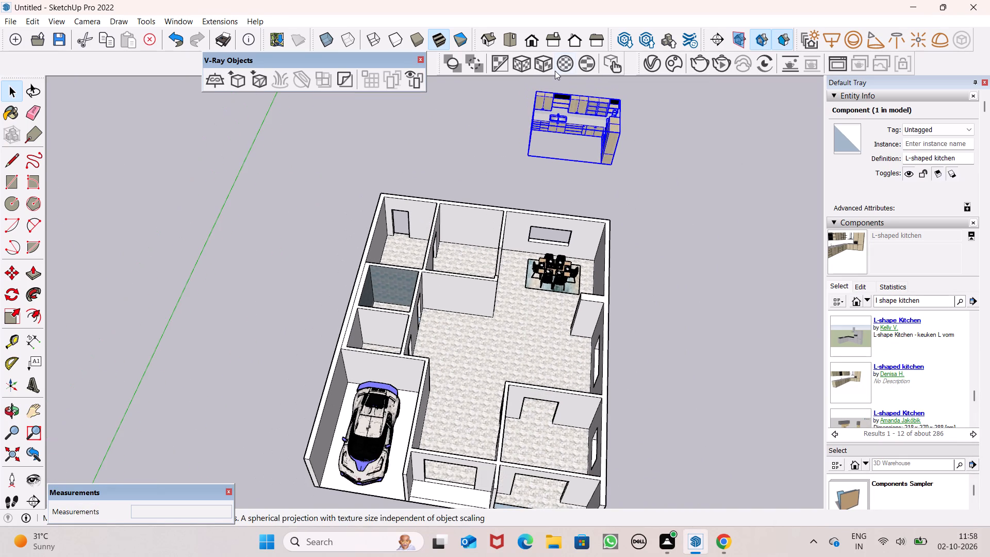
{"action": "scroll", "coordinate": [555, 71], "scroll_direction": "up", "scroll_amount": 7}
{"action": "scroll", "coordinate": [562, 90], "scroll_direction": "down", "scroll_amount": 1}
{"action": "scroll", "coordinate": [562, 90], "scroll_direction": "up", "scroll_amount": 1}
{"action": "left_click", "coordinate": [6, 317]}
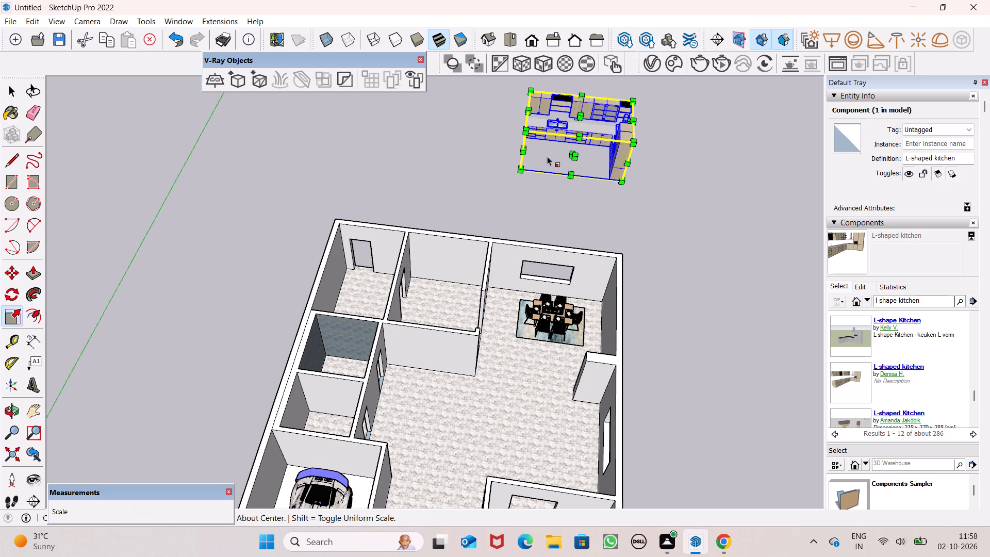
{"action": "middle_click_drag", "start_coordinate": [548, 156], "coordinate": [558, 80]}
{"action": "scroll", "coordinate": [568, 152], "scroll_direction": "up", "scroll_amount": 6}
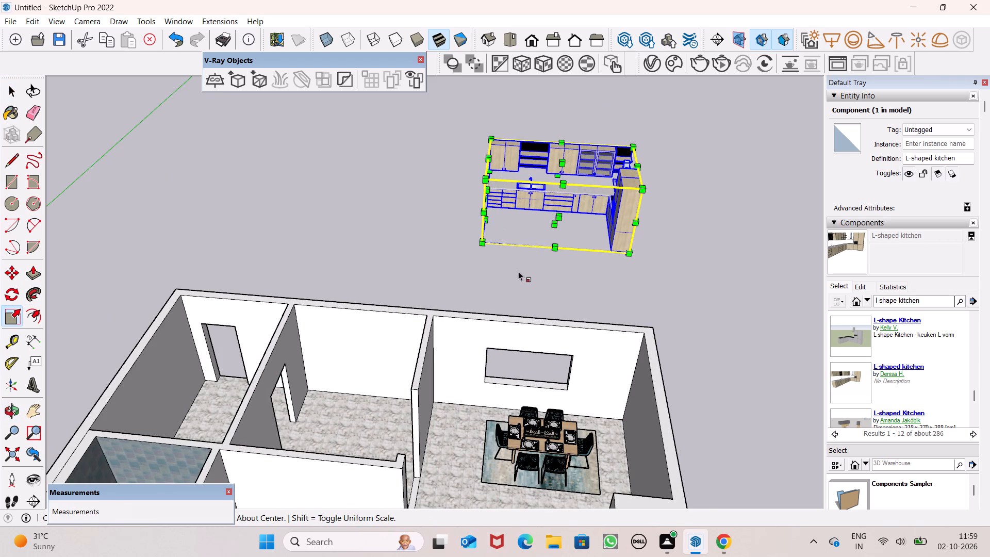
{"action": "scroll", "coordinate": [523, 276], "scroll_direction": "up", "scroll_amount": 1}
{"action": "middle_click_drag", "start_coordinate": [523, 276], "coordinate": [530, 222]}
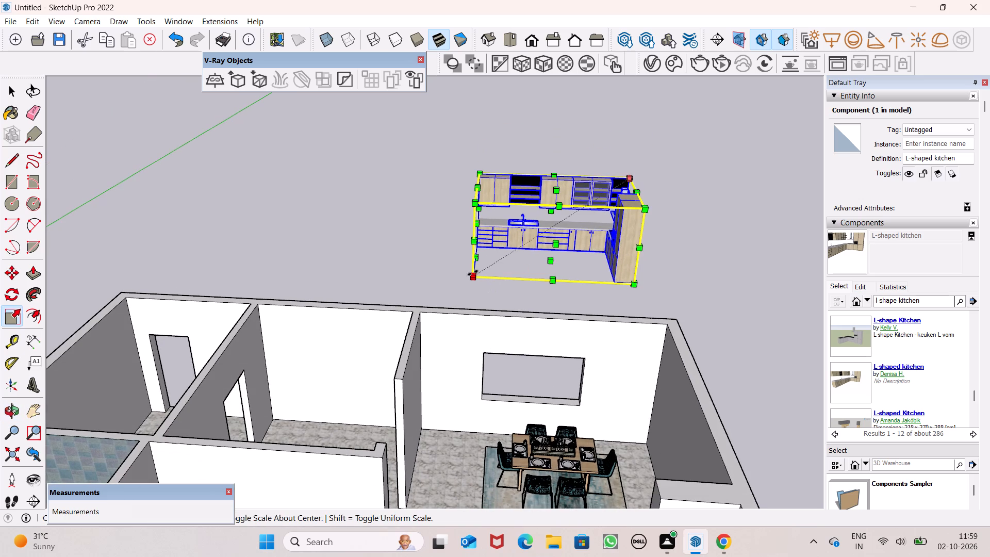
{"action": "left_click_drag", "start_coordinate": [475, 278], "coordinate": [517, 264]}
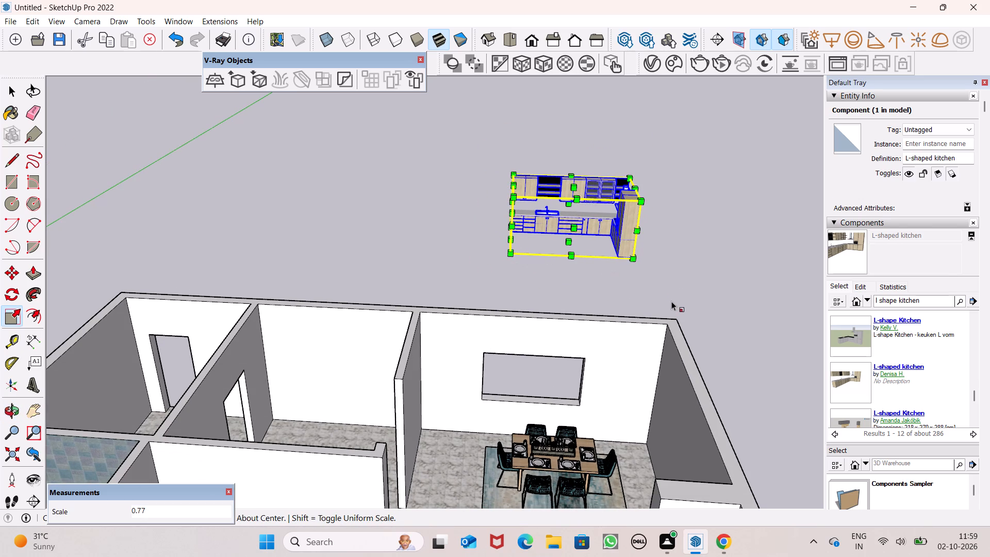
Move the kitchen by its tall unit's lower front corner about 45' 4" into the back middle room, beside the dining area's partition wall.
{"action": "key", "text": "b"}
{"action": "key", "text": "space"}
{"action": "key", "text": "m"}
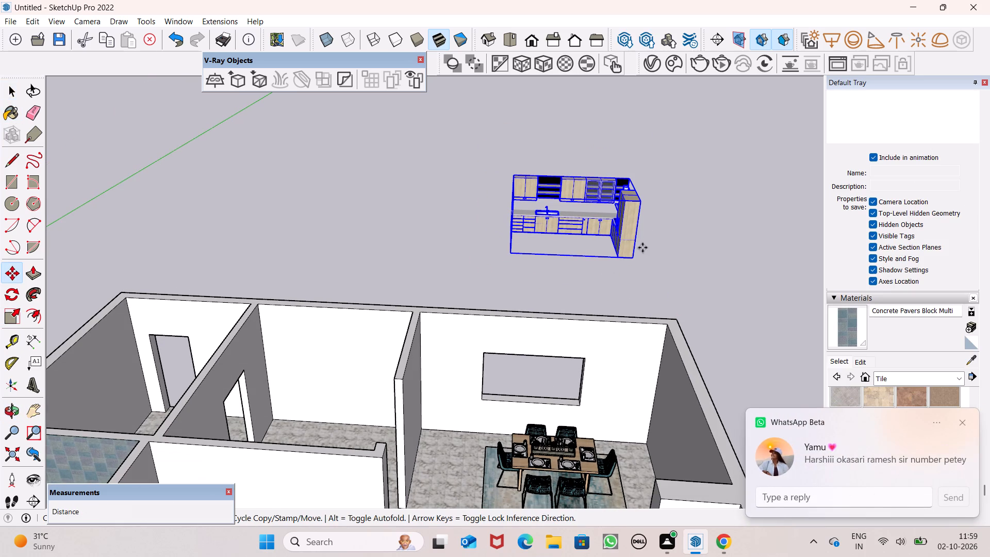
{"action": "key", "text": "Return"}
{"action": "left_click", "coordinate": [959, 421]}
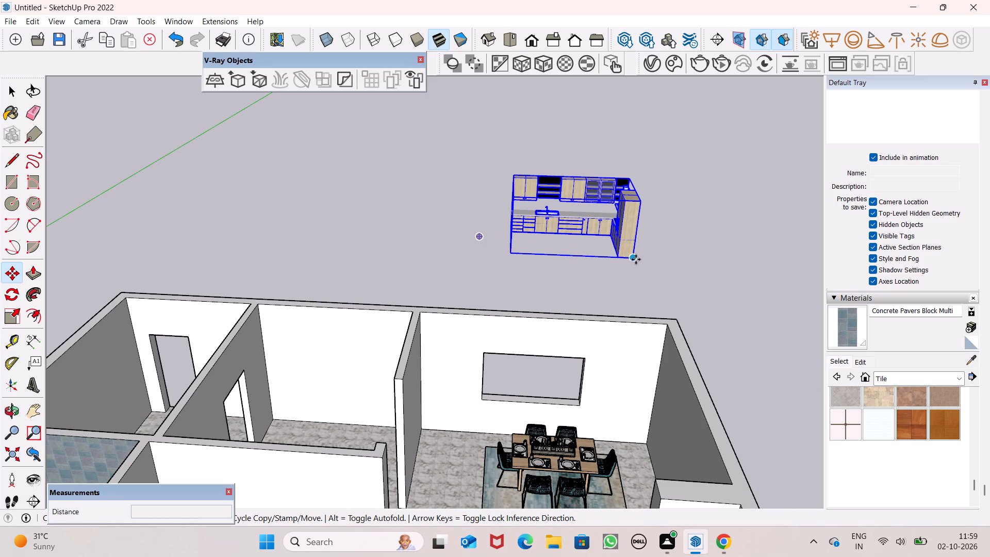
{"action": "left_click_drag", "start_coordinate": [635, 259], "coordinate": [382, 493]}
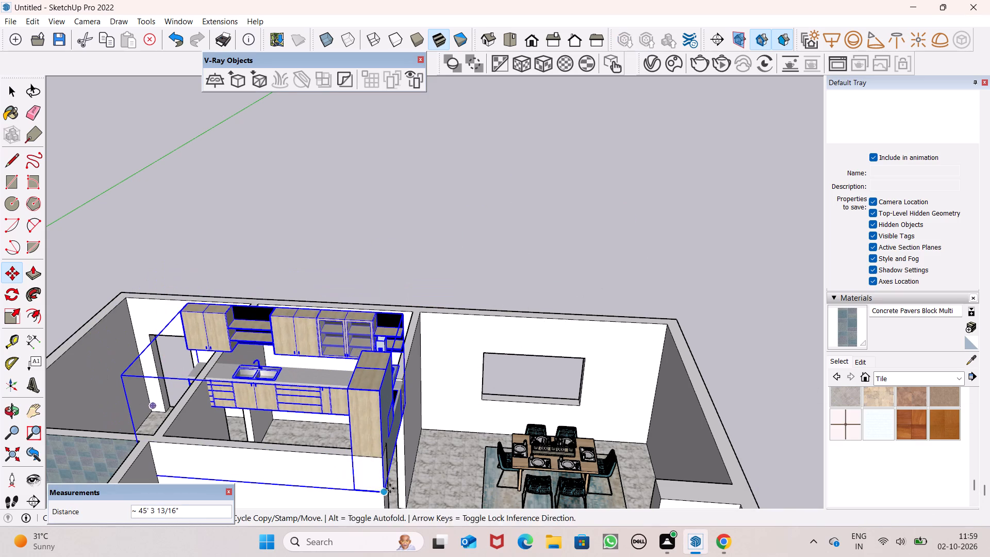
Scale the kitchen down uniformly from its upper back corner at the free end of the sink counter.
{"action": "scroll", "coordinate": [420, 466], "scroll_direction": "up", "scroll_amount": 8}
{"action": "scroll", "coordinate": [413, 350], "scroll_direction": "down", "scroll_amount": 7}
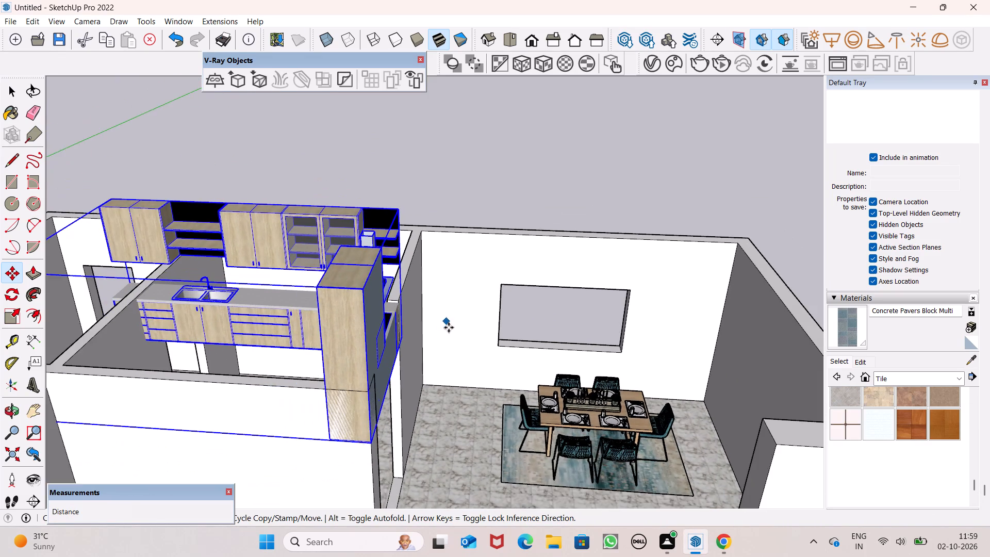
{"action": "scroll", "coordinate": [444, 351], "scroll_direction": "up", "scroll_amount": 1}
{"action": "middle_click", "coordinate": [443, 352]}
{"action": "scroll", "coordinate": [522, 278], "scroll_direction": "down", "scroll_amount": 10}
{"action": "middle_click_drag", "start_coordinate": [460, 323], "coordinate": [571, 383]}
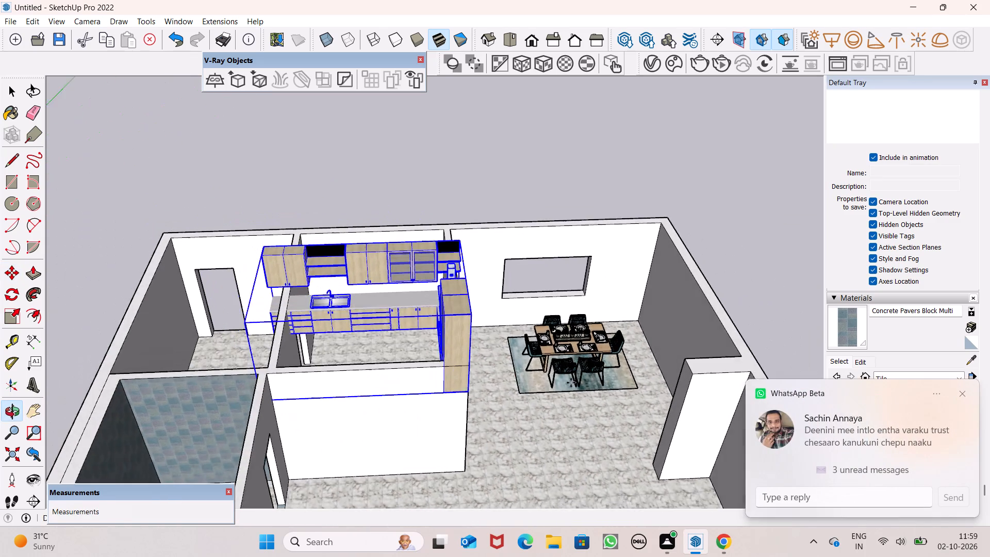
{"action": "middle_click_drag", "start_coordinate": [571, 383], "coordinate": [531, 381]}
{"action": "left_click", "coordinate": [963, 391]}
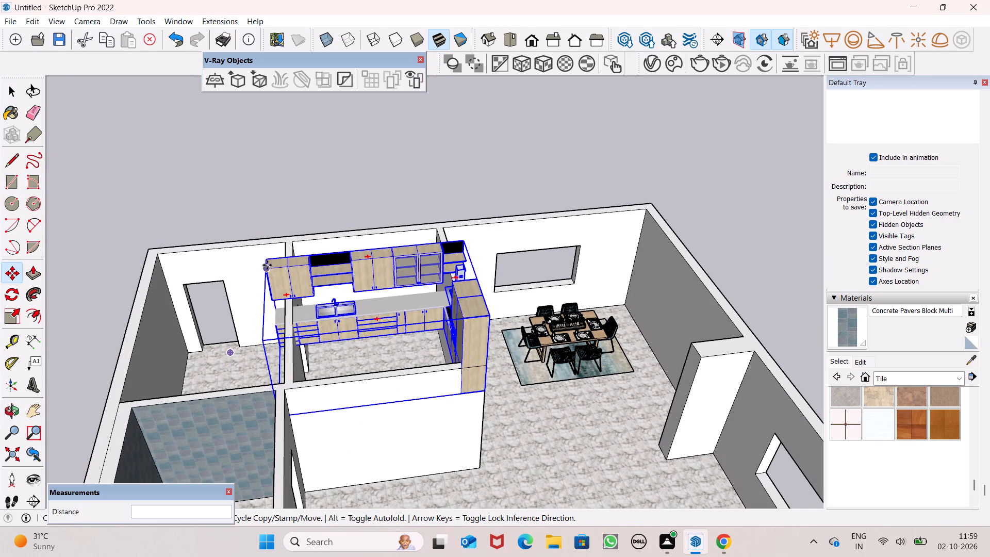
{"action": "left_click", "coordinate": [17, 315]}
{"action": "left_click_drag", "start_coordinate": [264, 256], "coordinate": [336, 281]}
{"action": "scroll", "coordinate": [356, 342], "scroll_direction": "up", "scroll_amount": 6}
{"action": "middle_click_drag", "start_coordinate": [362, 349], "coordinate": [514, 347]}
{"action": "key", "text": "space"}
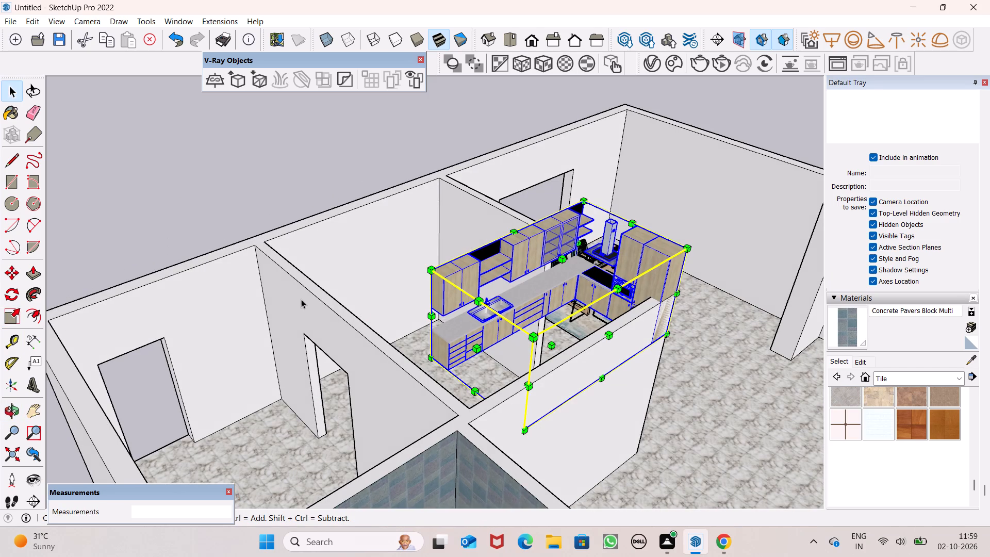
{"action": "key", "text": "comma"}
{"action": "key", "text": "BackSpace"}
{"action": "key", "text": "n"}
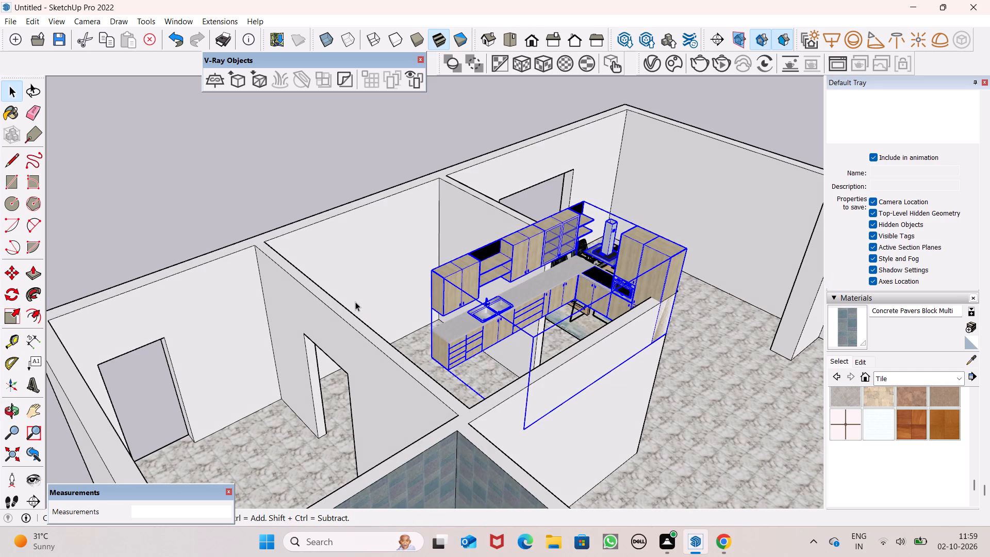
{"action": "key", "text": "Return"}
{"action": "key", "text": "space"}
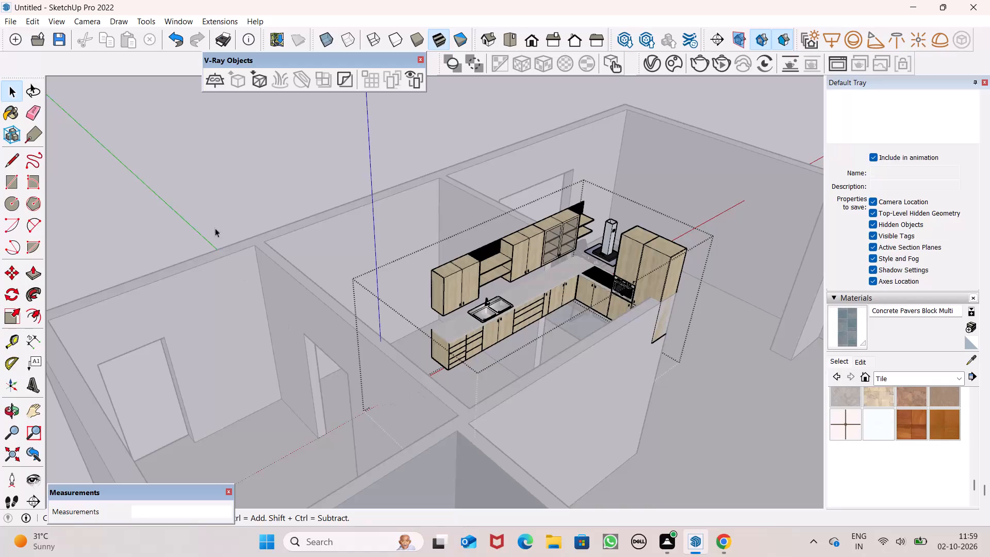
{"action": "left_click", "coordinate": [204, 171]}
Move the L-shaped kitchen by its lower front corner toward the back wall of the back middle room.
{"action": "left_click", "coordinate": [509, 333]}
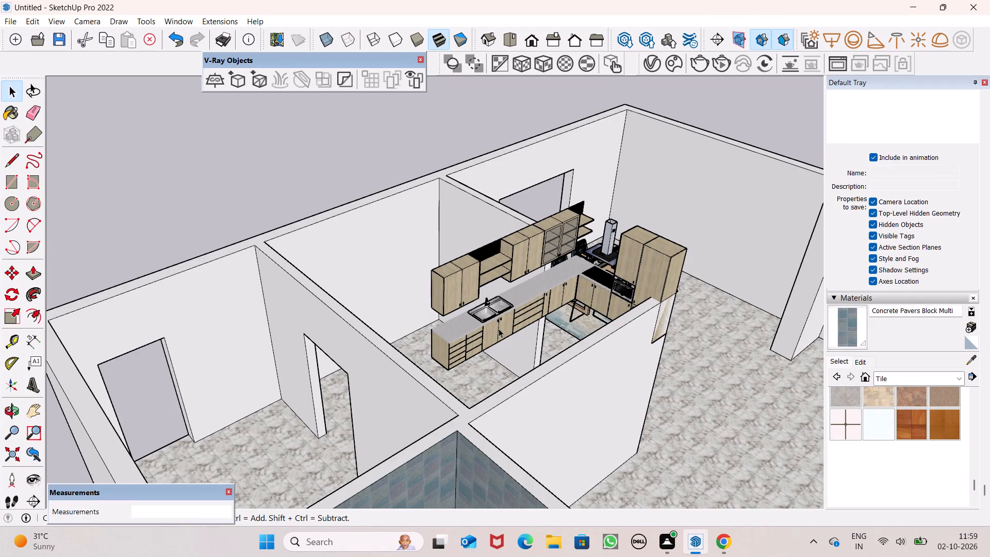
{"action": "key", "text": "m"}
{"action": "key", "text": "Return"}
{"action": "left_click_drag", "start_coordinate": [524, 429], "coordinate": [442, 374]}
Slide the kitchen by the sink counter's lower back corner about 9' 5" along the back wall, away from the dining partition.
{"action": "scroll", "coordinate": [384, 294], "scroll_direction": "up", "scroll_amount": 7}
{"action": "scroll", "coordinate": [383, 294], "scroll_direction": "down", "scroll_amount": 1}
{"action": "scroll", "coordinate": [383, 294], "scroll_direction": "up", "scroll_amount": 3}
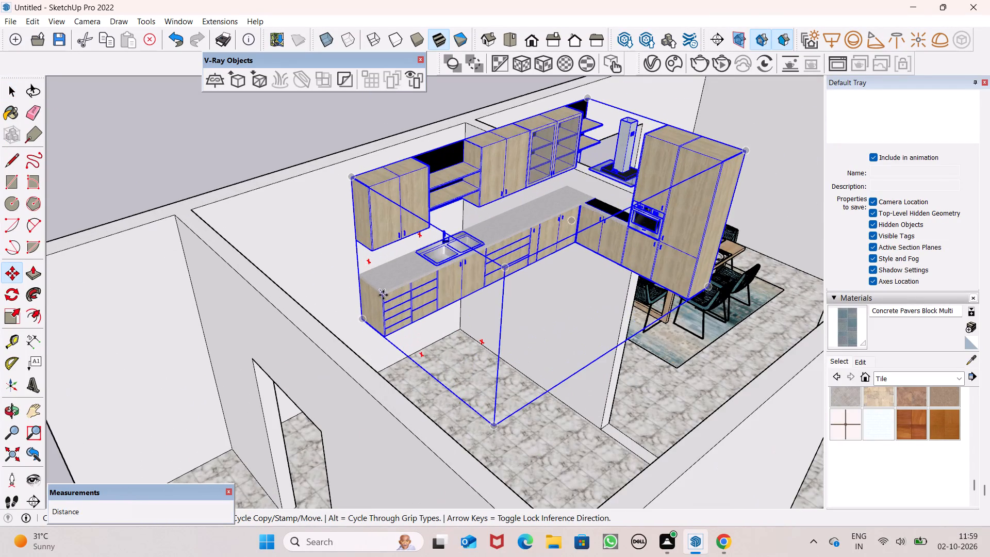
{"action": "scroll", "coordinate": [383, 295], "scroll_direction": "up", "scroll_amount": 3}
{"action": "middle_click_drag", "start_coordinate": [364, 327], "coordinate": [341, 393]}
{"action": "scroll", "coordinate": [338, 398], "scroll_direction": "up", "scroll_amount": 5}
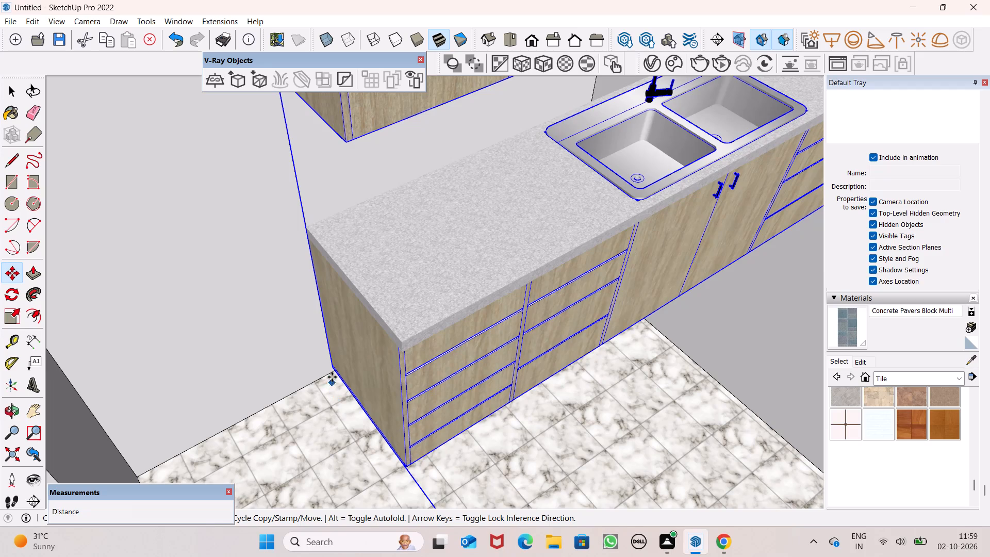
{"action": "left_click_drag", "start_coordinate": [332, 369], "coordinate": [186, 452]}
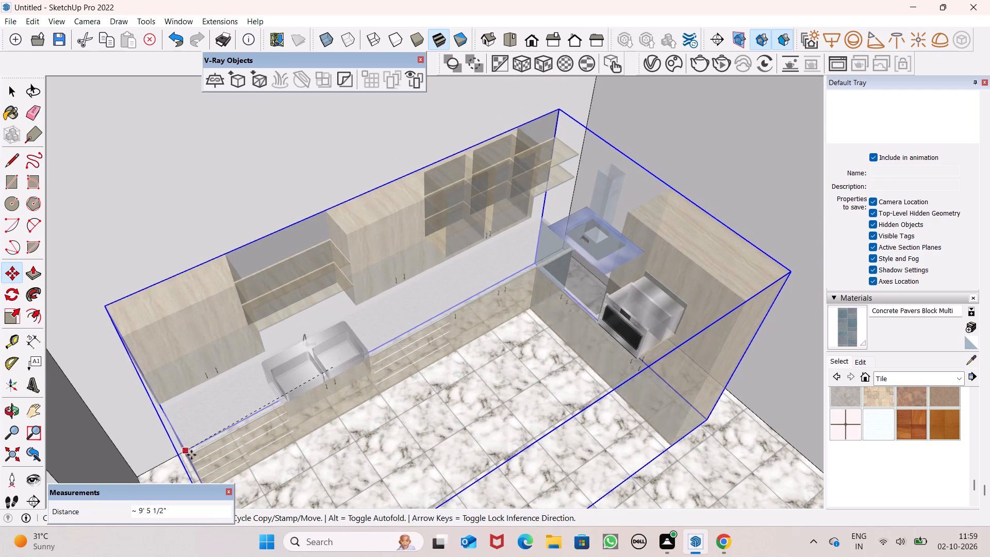
Examine the kitchen's placement in the back middle room from the dining side and from above.
{"action": "scroll", "coordinate": [468, 317], "scroll_direction": "down", "scroll_amount": 8}
{"action": "middle_click_drag", "start_coordinate": [602, 380], "coordinate": [329, 272]}
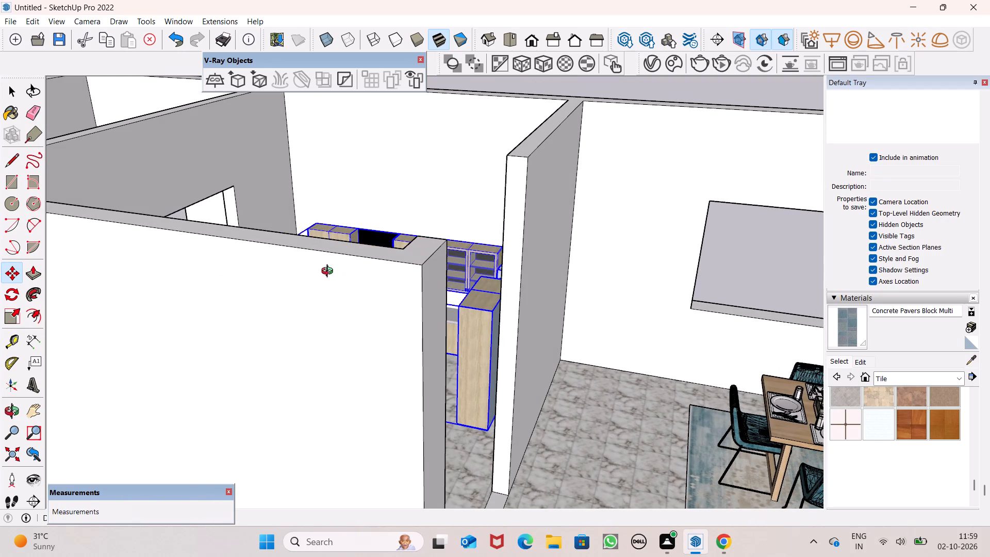
{"action": "middle_click_drag", "start_coordinate": [329, 272], "coordinate": [329, 272]}
{"action": "scroll", "coordinate": [485, 356], "scroll_direction": "up", "scroll_amount": 9}
{"action": "middle_click_drag", "start_coordinate": [497, 424], "coordinate": [517, 373]}
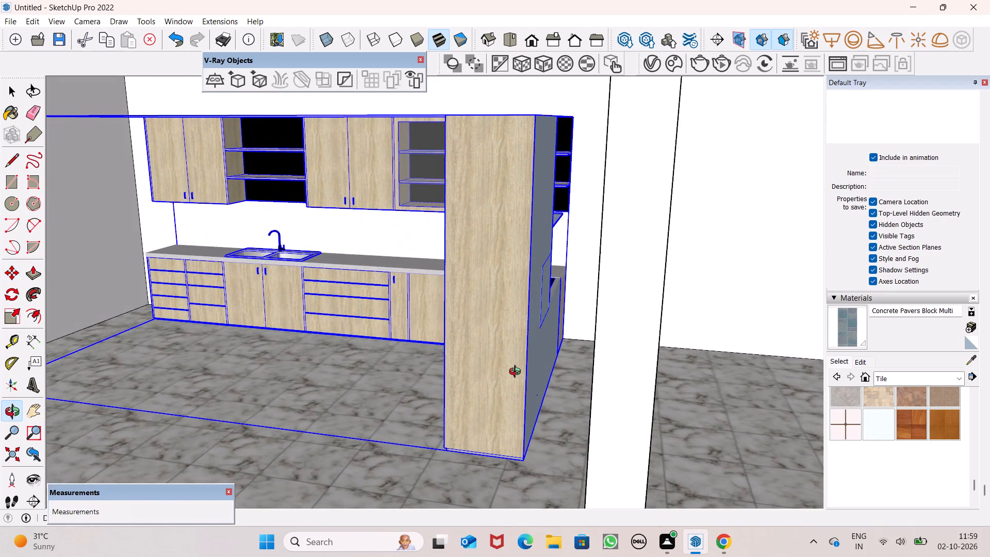
{"action": "middle_click_drag", "start_coordinate": [517, 373], "coordinate": [518, 372]}
{"action": "scroll", "coordinate": [543, 361], "scroll_direction": "down", "scroll_amount": 6}
{"action": "middle_click_drag", "start_coordinate": [549, 353], "coordinate": [525, 411]}
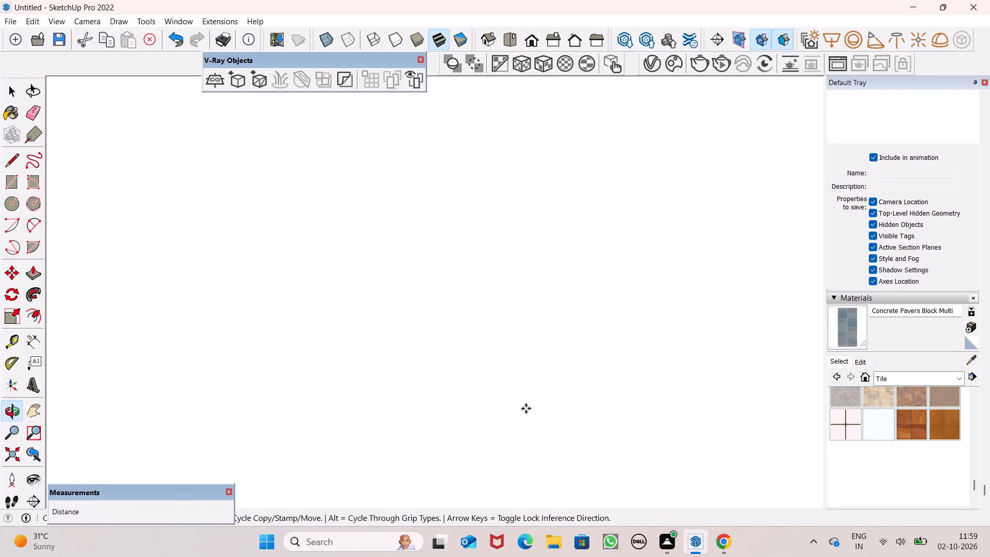
{"action": "scroll", "coordinate": [572, 346], "scroll_direction": "down", "scroll_amount": 9}
{"action": "scroll", "coordinate": [627, 247], "scroll_direction": "down", "scroll_amount": 18}
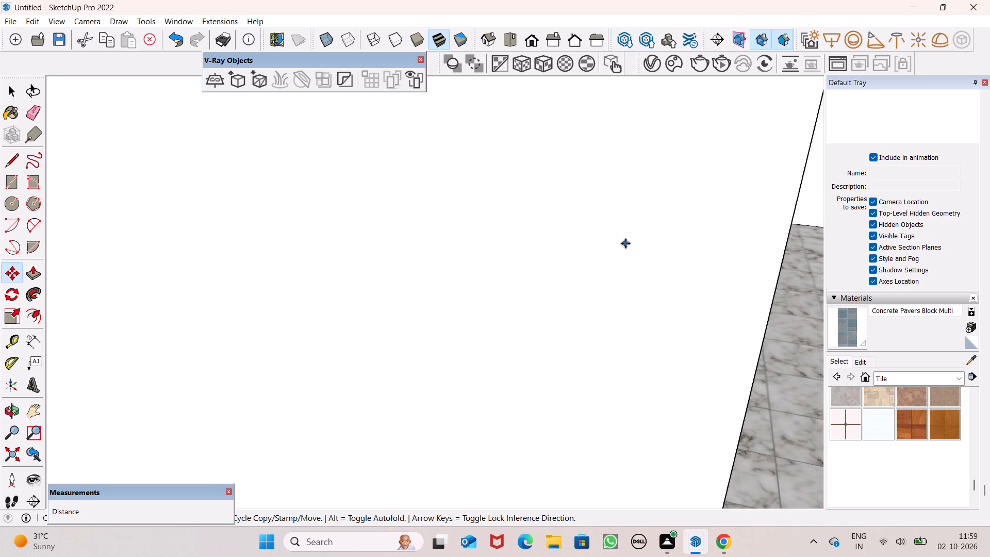
{"action": "scroll", "coordinate": [625, 243], "scroll_direction": "down", "scroll_amount": 20}
{"action": "scroll", "coordinate": [625, 243], "scroll_direction": "down", "scroll_amount": 7}
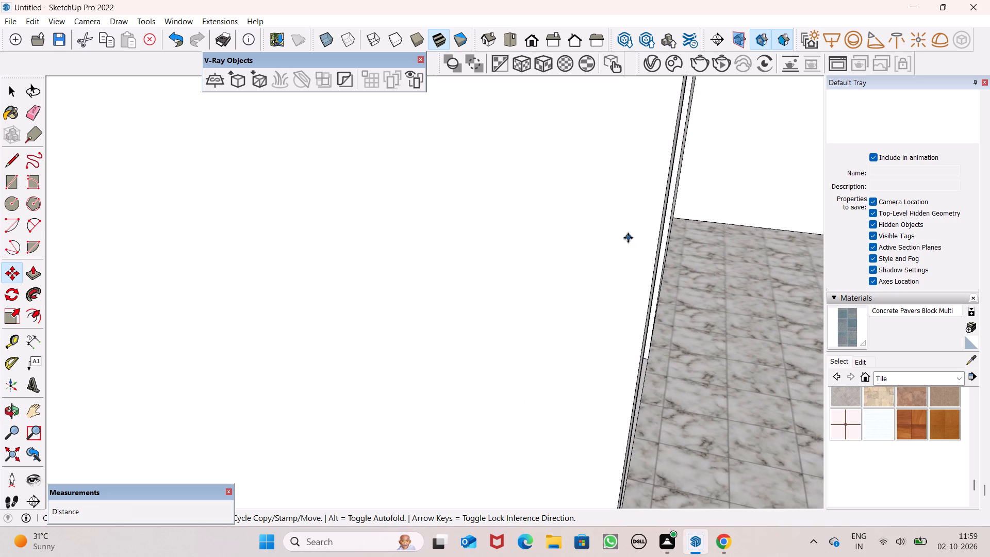
{"action": "scroll", "coordinate": [565, 243], "scroll_direction": "down", "scroll_amount": 5}
{"action": "scroll", "coordinate": [467, 211], "scroll_direction": "down", "scroll_amount": 3}
{"action": "scroll", "coordinate": [519, 237], "scroll_direction": "down", "scroll_amount": 2}
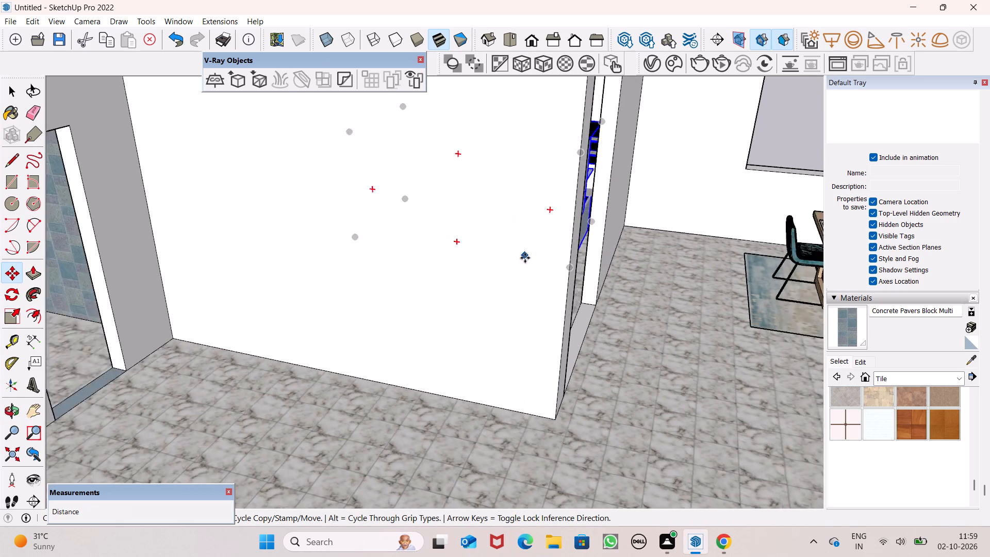
{"action": "scroll", "coordinate": [525, 258], "scroll_direction": "down", "scroll_amount": 7}
{"action": "middle_click_drag", "start_coordinate": [603, 236], "coordinate": [639, 411]}
{"action": "scroll", "coordinate": [506, 196], "scroll_direction": "down", "scroll_amount": 5}
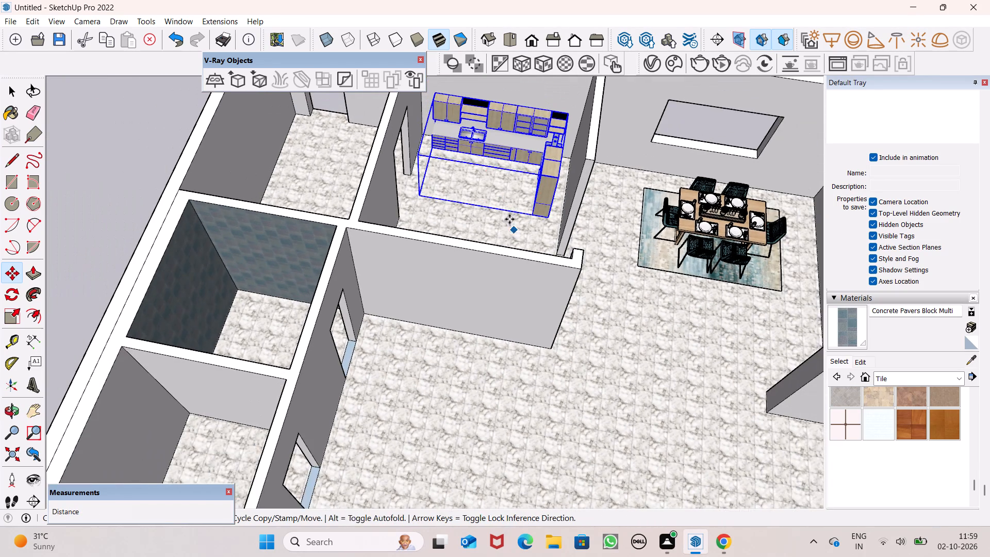
{"action": "scroll", "coordinate": [509, 285], "scroll_direction": "down", "scroll_amount": 14}
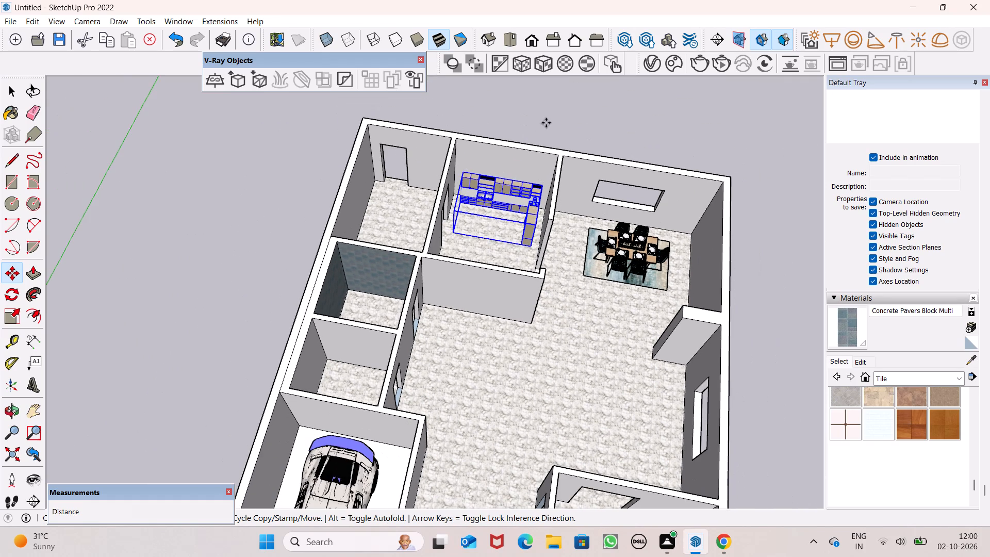
{"action": "left_click", "coordinate": [546, 123]}
{"action": "key", "text": "space"}
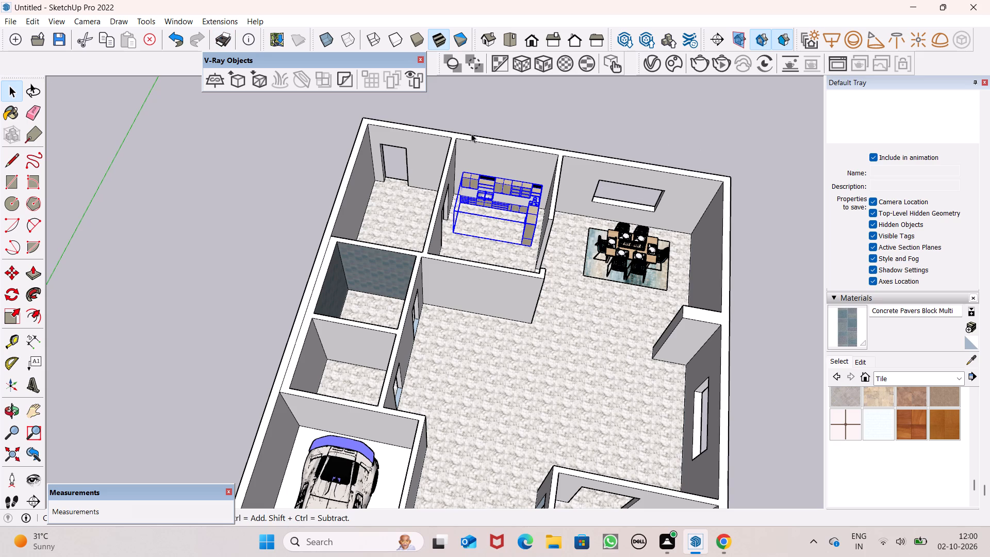
Scale the kitchen up uniformly from its upper back corner at the free end of the sink counter.
{"action": "scroll", "coordinate": [605, 201], "scroll_direction": "up", "scroll_amount": 7}
{"action": "scroll", "coordinate": [488, 186], "scroll_direction": "up", "scroll_amount": 2}
{"action": "scroll", "coordinate": [488, 186], "scroll_direction": "down", "scroll_amount": 1}
{"action": "scroll", "coordinate": [488, 186], "scroll_direction": "up", "scroll_amount": 1}
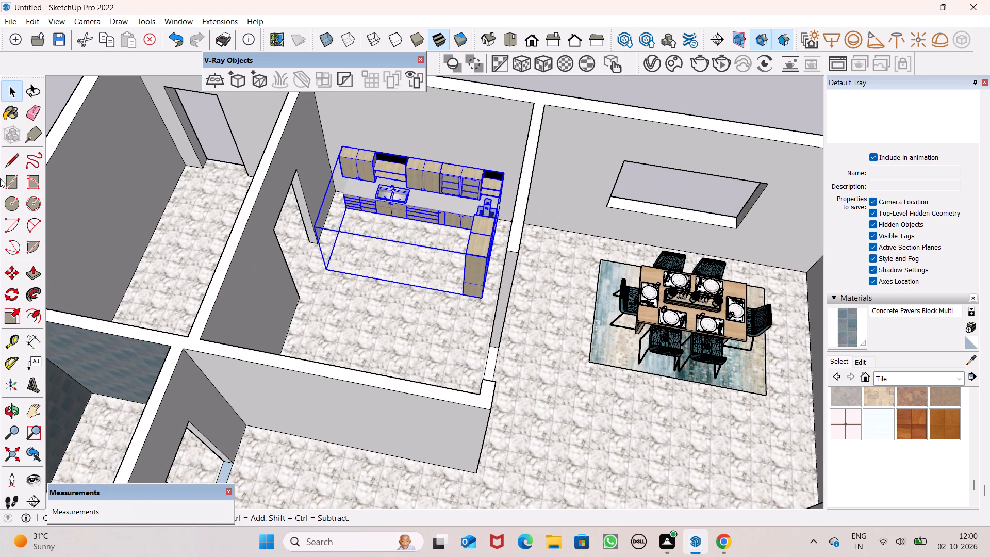
{"action": "left_click", "coordinate": [11, 316]}
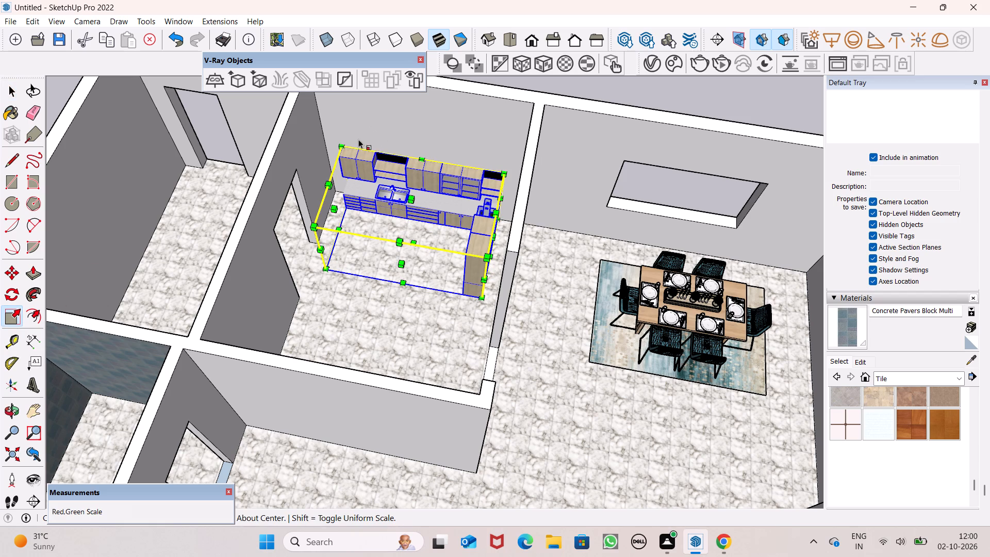
{"action": "left_click_drag", "start_coordinate": [350, 149], "coordinate": [356, 171]}
{"action": "left_click_drag", "start_coordinate": [356, 171], "coordinate": [356, 173]}
{"action": "left_click_drag", "start_coordinate": [340, 149], "coordinate": [354, 194]}
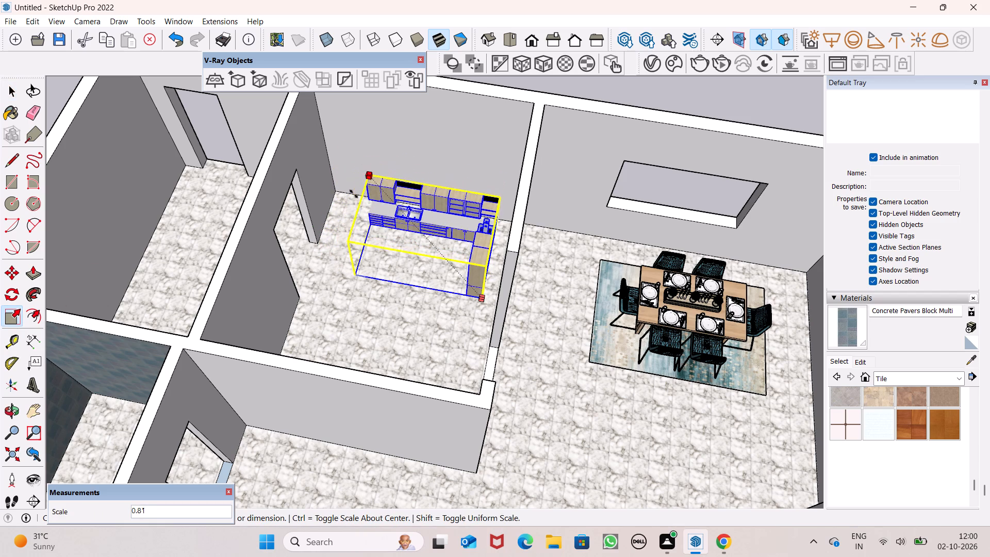
{"action": "left_click_drag", "start_coordinate": [354, 194], "coordinate": [295, 143]}
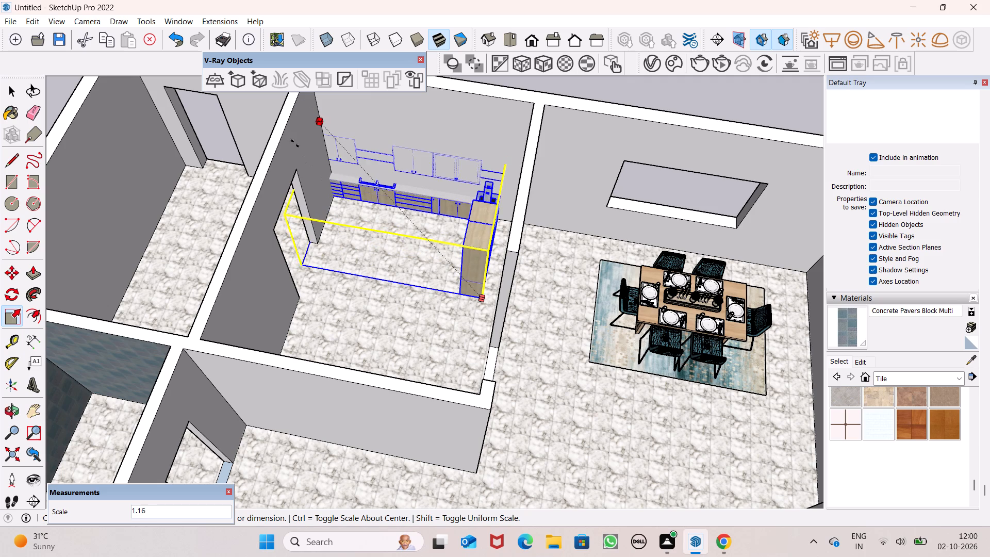
{"action": "left_click_drag", "start_coordinate": [295, 143], "coordinate": [322, 157]}
Stretch the kitchen's width on the tall unit side to the dining area's partition wall.
{"action": "scroll", "coordinate": [498, 237], "scroll_direction": "up", "scroll_amount": 5}
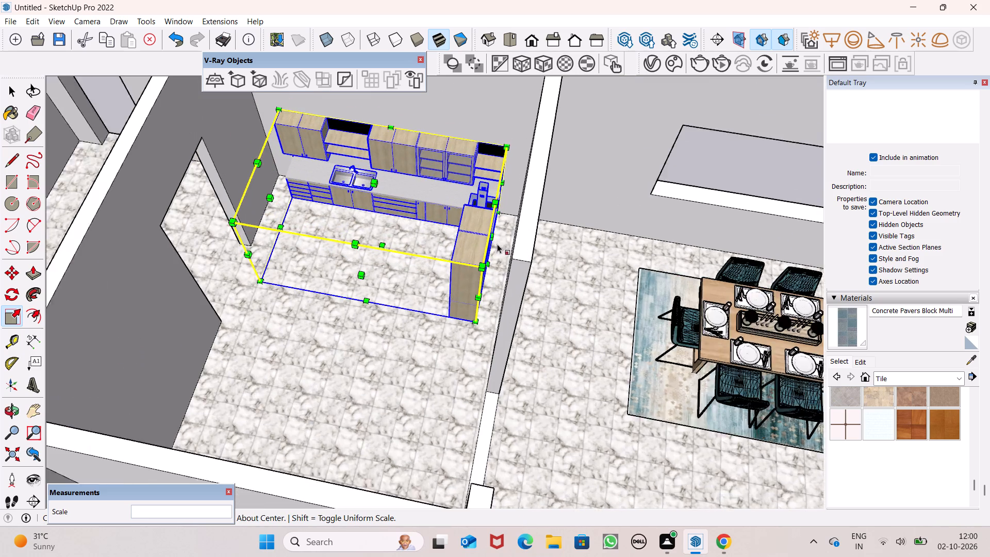
{"action": "left_click_drag", "start_coordinate": [491, 235], "coordinate": [492, 235]}
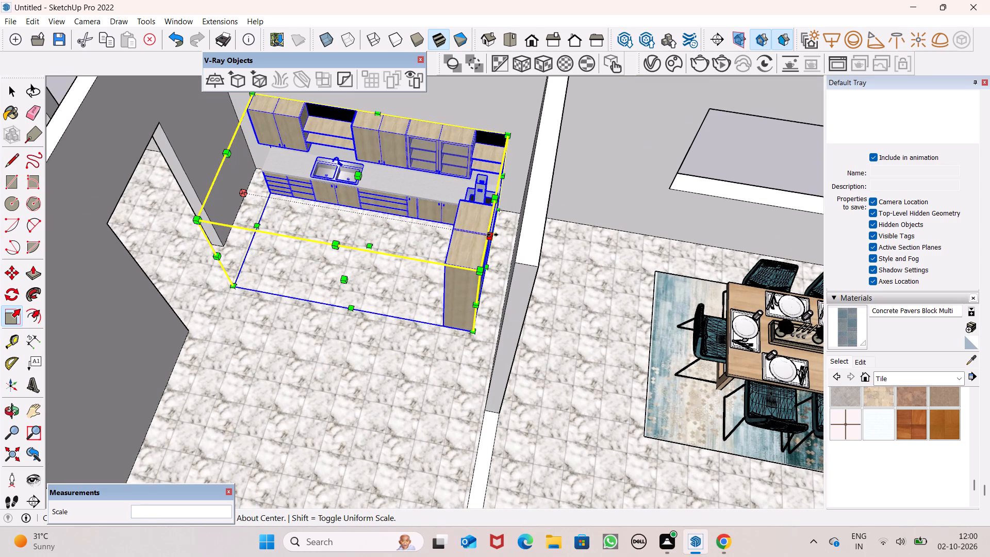
{"action": "left_click_drag", "start_coordinate": [492, 235], "coordinate": [517, 240]}
Rescale the kitchen's height from the middle of its upper back edge, keeping its depth.
{"action": "left_click_drag", "start_coordinate": [393, 116], "coordinate": [388, 65]}
{"action": "scroll", "coordinate": [401, 180], "scroll_direction": "down", "scroll_amount": 3}
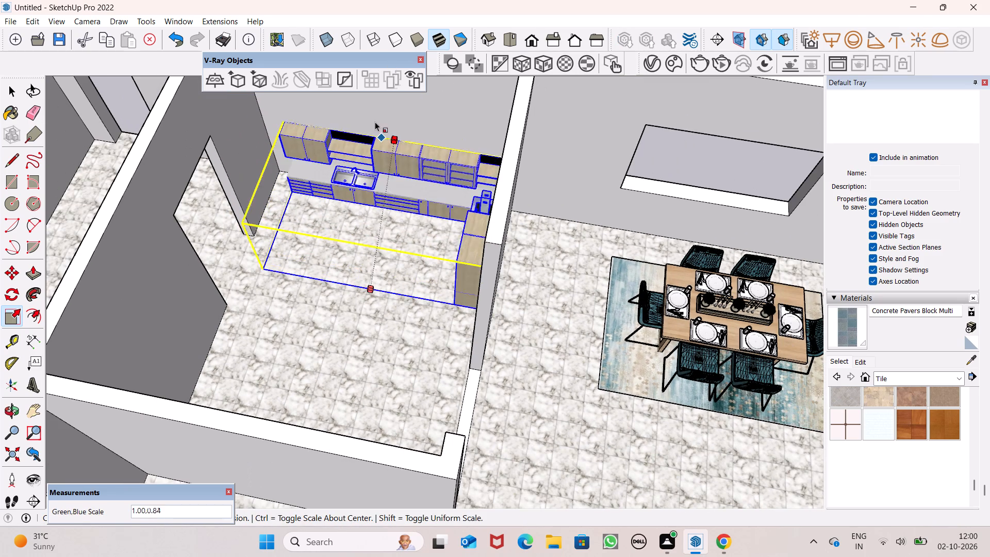
{"action": "left_click", "coordinate": [381, 101]}
Stretch the kitchen's width at the sink counter's free end to the side wall with the doorway.
{"action": "scroll", "coordinate": [469, 184], "scroll_direction": "down", "scroll_amount": 2}
{"action": "middle_click_drag", "start_coordinate": [376, 181], "coordinate": [381, 179]}
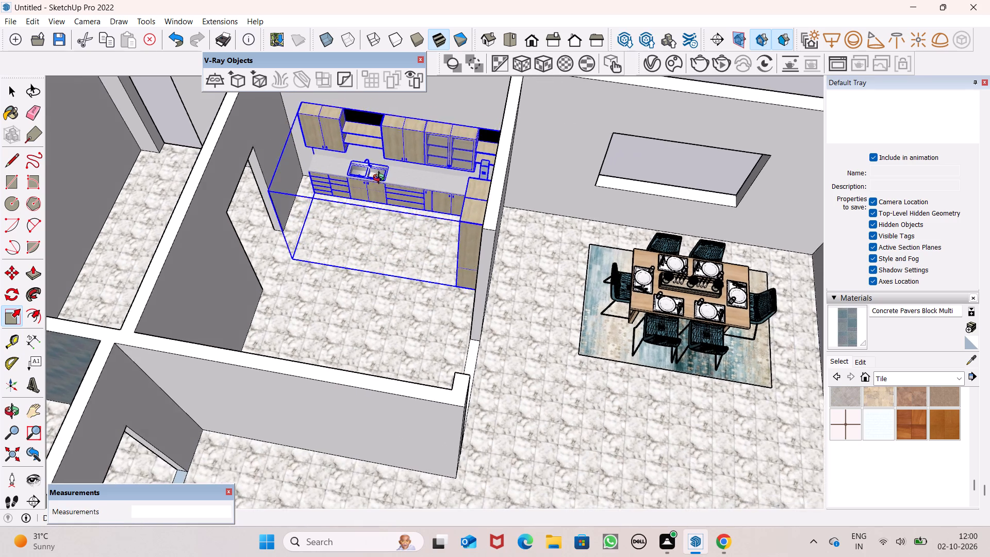
{"action": "middle_click_drag", "start_coordinate": [381, 179], "coordinate": [471, 107]}
{"action": "scroll", "coordinate": [296, 199], "scroll_direction": "up", "scroll_amount": 3}
{"action": "left_click_drag", "start_coordinate": [268, 234], "coordinate": [256, 232]}
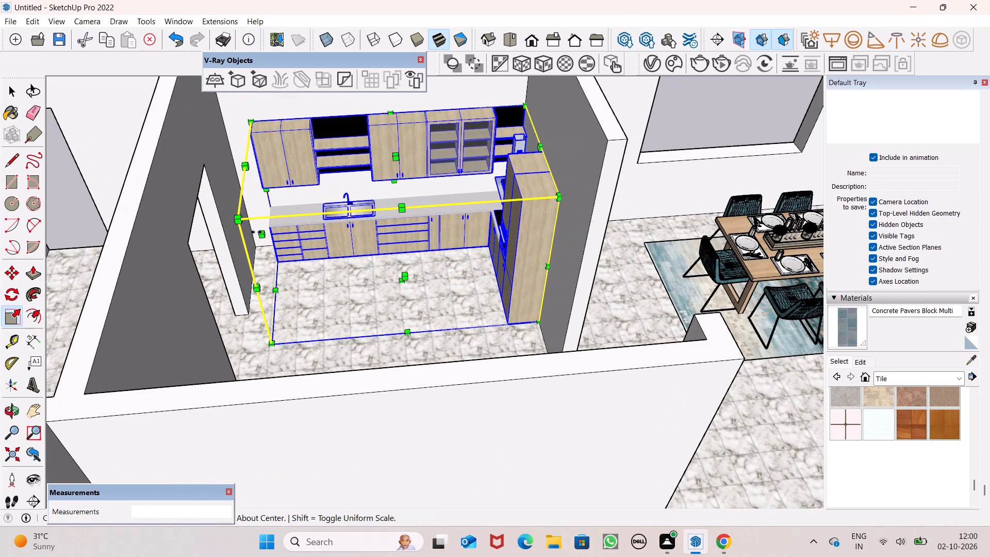
{"action": "left_click_drag", "start_coordinate": [256, 232], "coordinate": [245, 229]}
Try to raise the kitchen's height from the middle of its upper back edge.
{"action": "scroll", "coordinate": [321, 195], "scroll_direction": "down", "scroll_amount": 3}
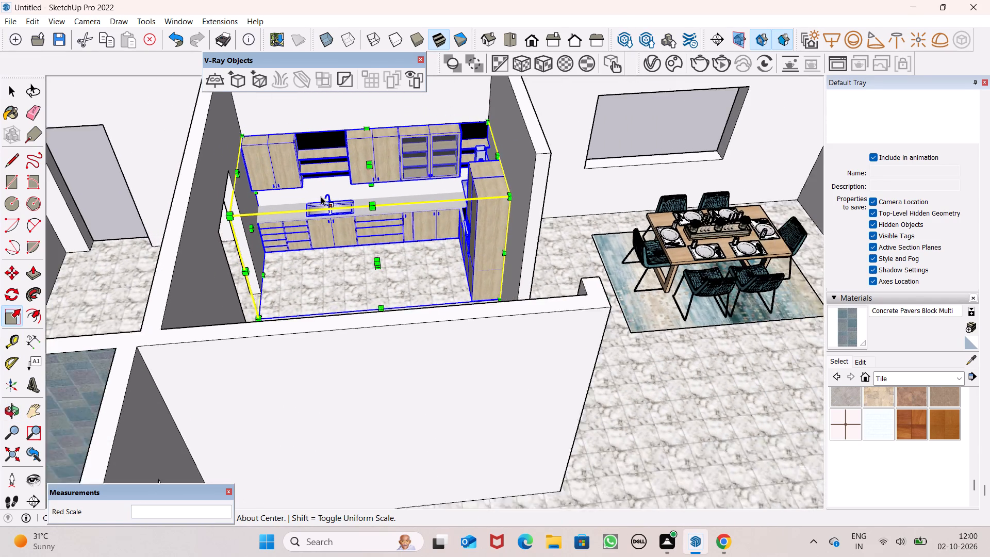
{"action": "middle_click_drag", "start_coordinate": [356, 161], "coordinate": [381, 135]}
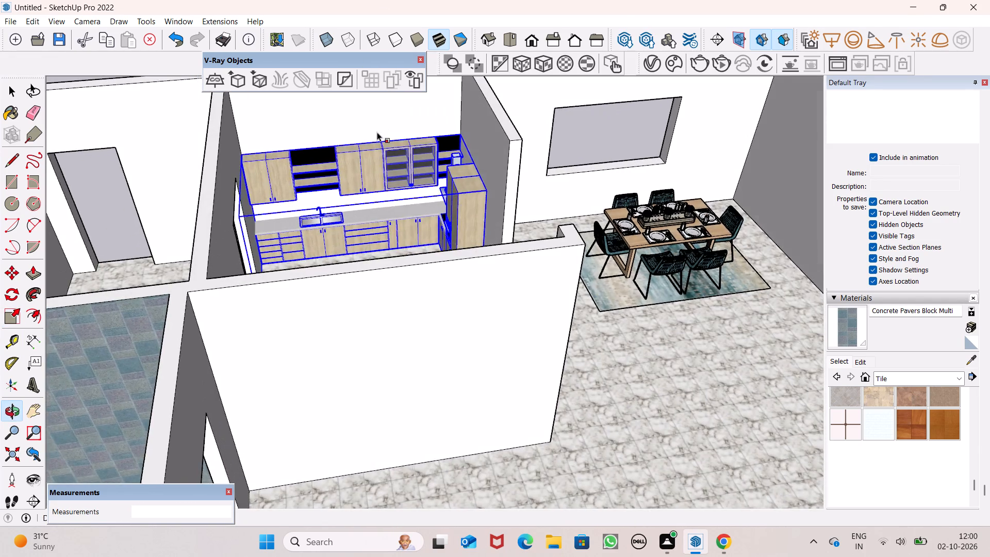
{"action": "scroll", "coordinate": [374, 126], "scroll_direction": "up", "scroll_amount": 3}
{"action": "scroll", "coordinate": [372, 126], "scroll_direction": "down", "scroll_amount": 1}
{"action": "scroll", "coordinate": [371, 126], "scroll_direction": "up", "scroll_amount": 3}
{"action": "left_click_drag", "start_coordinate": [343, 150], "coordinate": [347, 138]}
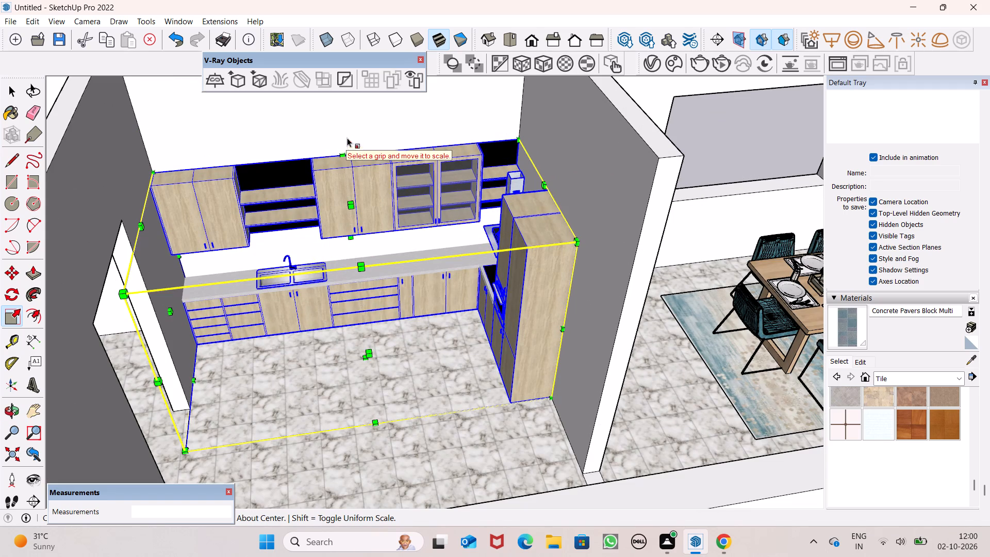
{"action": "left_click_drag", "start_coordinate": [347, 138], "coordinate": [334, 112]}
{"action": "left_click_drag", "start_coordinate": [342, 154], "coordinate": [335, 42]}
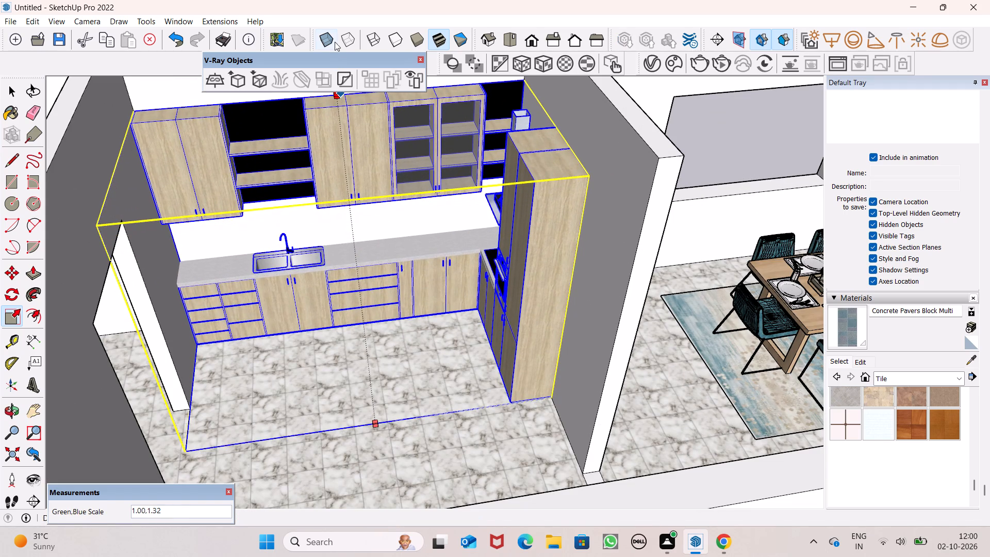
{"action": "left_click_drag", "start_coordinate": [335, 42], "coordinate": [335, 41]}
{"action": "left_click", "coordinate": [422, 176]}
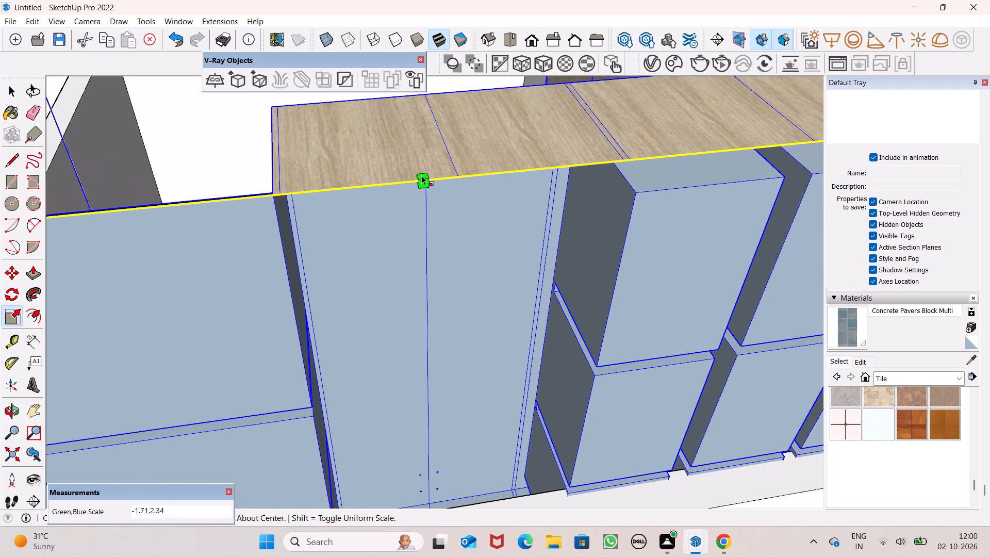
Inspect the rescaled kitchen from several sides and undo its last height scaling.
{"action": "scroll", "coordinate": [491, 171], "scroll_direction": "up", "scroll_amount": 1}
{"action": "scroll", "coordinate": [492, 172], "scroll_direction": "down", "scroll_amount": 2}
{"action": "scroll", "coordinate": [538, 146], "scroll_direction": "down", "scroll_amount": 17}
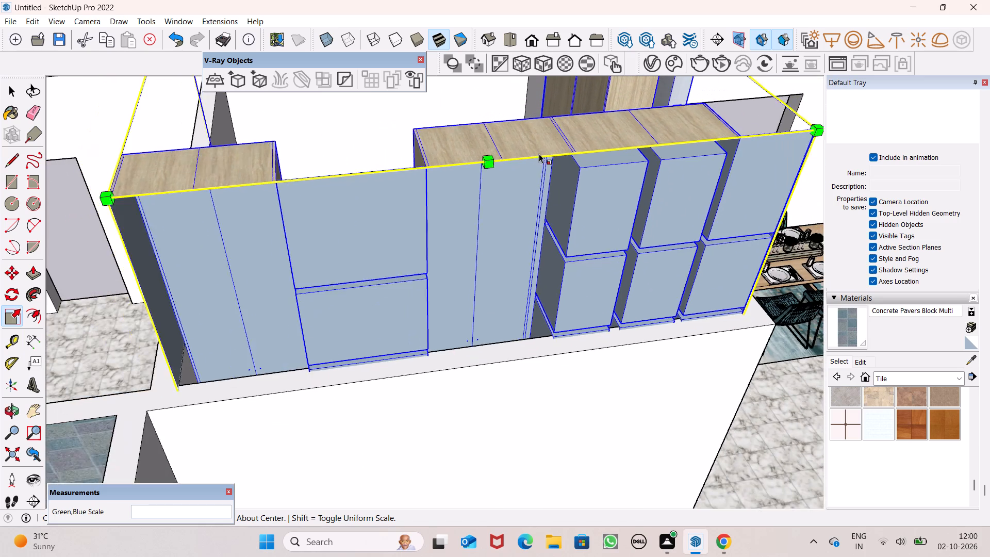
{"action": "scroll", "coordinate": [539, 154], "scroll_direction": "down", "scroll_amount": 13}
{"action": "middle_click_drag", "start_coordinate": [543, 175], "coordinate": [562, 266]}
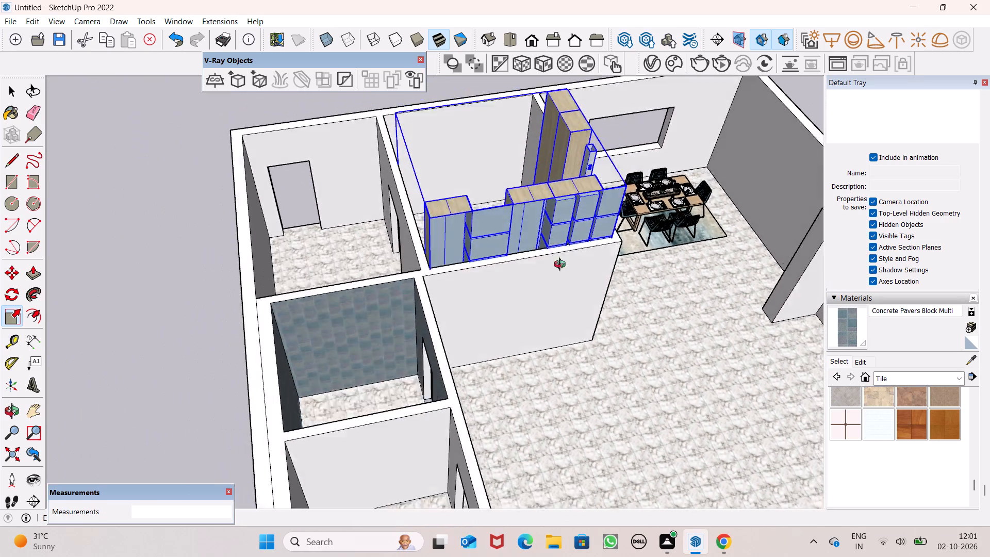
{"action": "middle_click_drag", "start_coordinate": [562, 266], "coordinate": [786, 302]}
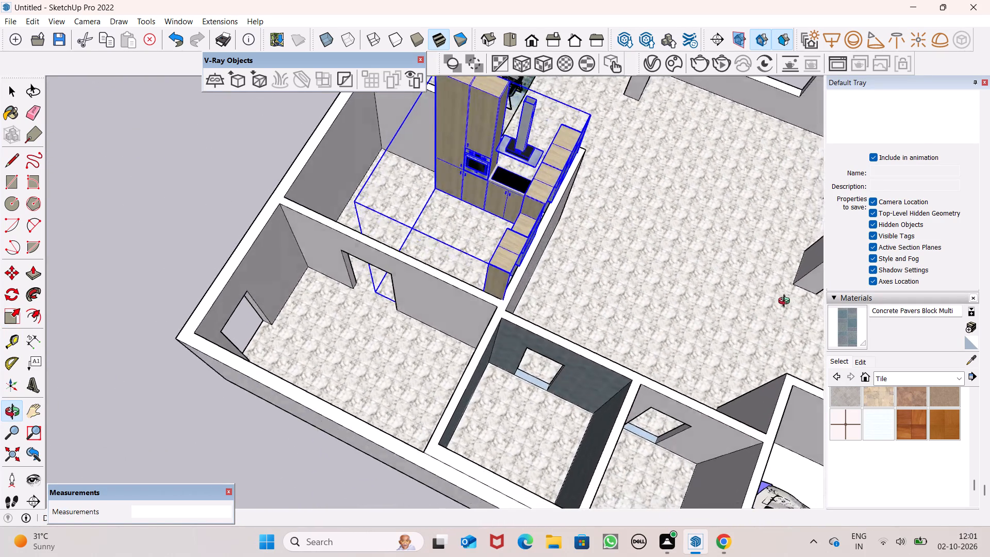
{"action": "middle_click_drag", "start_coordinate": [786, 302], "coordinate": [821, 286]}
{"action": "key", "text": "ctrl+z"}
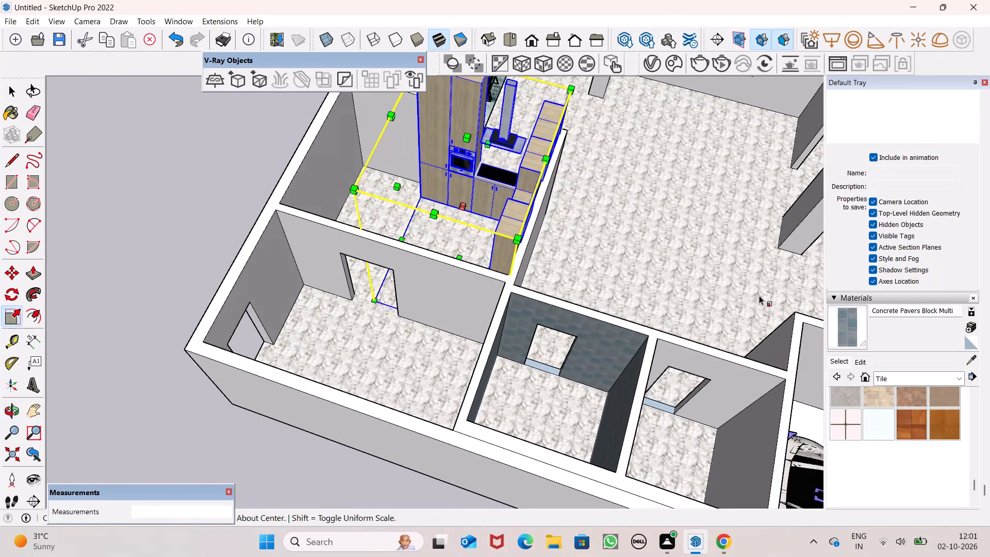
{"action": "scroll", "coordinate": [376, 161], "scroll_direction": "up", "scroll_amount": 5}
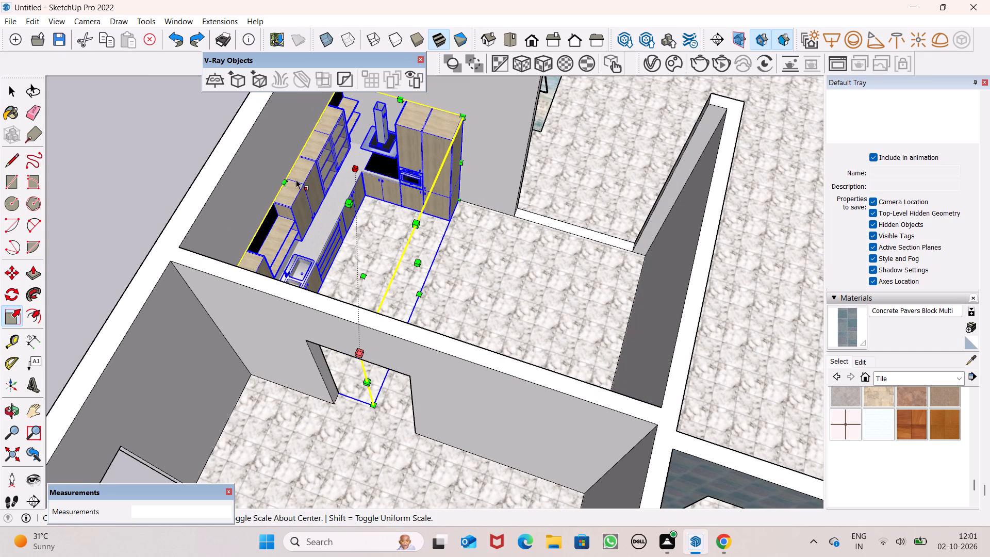
Enlarge the kitchen's depth and height toward the outer wall from the middle of its upper back edge.
{"action": "left_click_drag", "start_coordinate": [283, 179], "coordinate": [263, 149]}
{"action": "scroll", "coordinate": [366, 181], "scroll_direction": "down", "scroll_amount": 11}
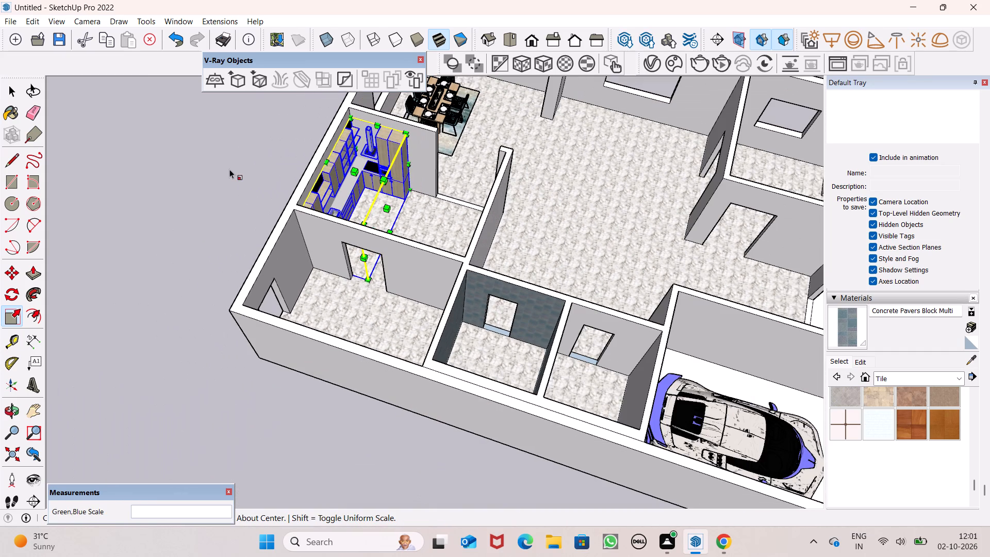
{"action": "left_click", "coordinate": [229, 168]}
{"action": "key", "text": "space"}
{"action": "key", "text": "space"}
Slightly reduce the kitchen's depth and height from the middle of its upper back edge.
{"action": "scroll", "coordinate": [333, 176], "scroll_direction": "up", "scroll_amount": 2}
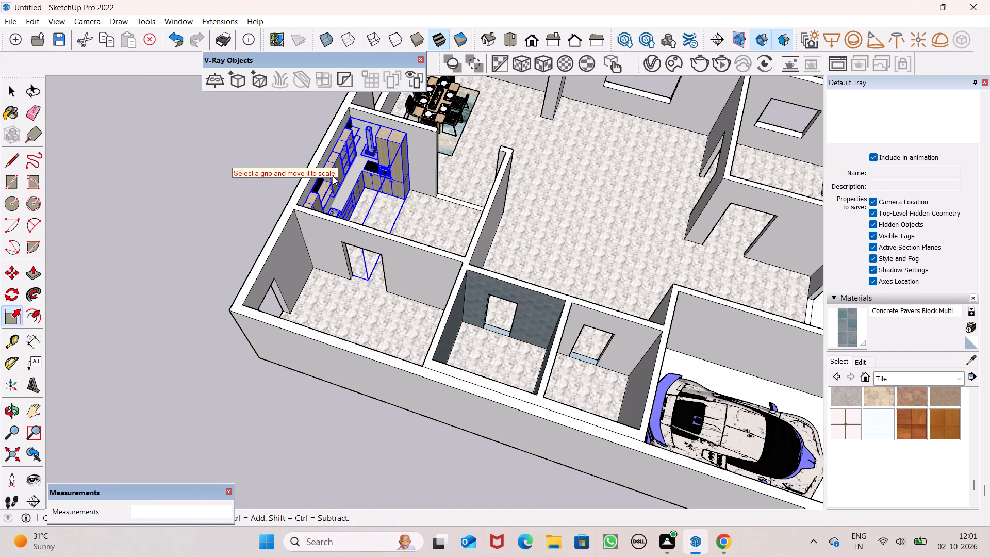
{"action": "scroll", "coordinate": [333, 176], "scroll_direction": "up", "scroll_amount": 7}
{"action": "scroll", "coordinate": [327, 143], "scroll_direction": "down", "scroll_amount": 1}
{"action": "scroll", "coordinate": [327, 143], "scroll_direction": "up", "scroll_amount": 11}
{"action": "left_click", "coordinate": [329, 186]}
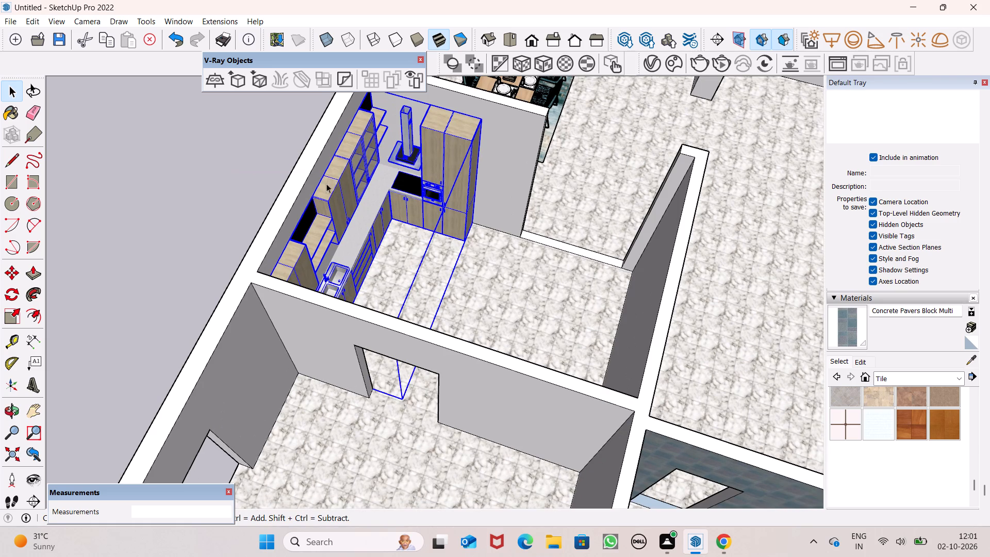
{"action": "left_click", "coordinate": [14, 314]}
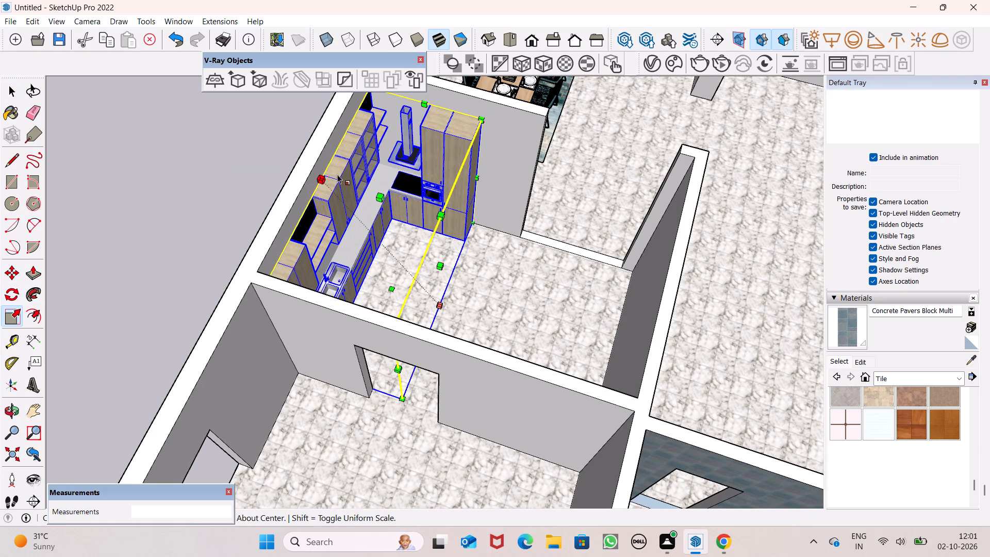
{"action": "left_click_drag", "start_coordinate": [324, 179], "coordinate": [330, 186]}
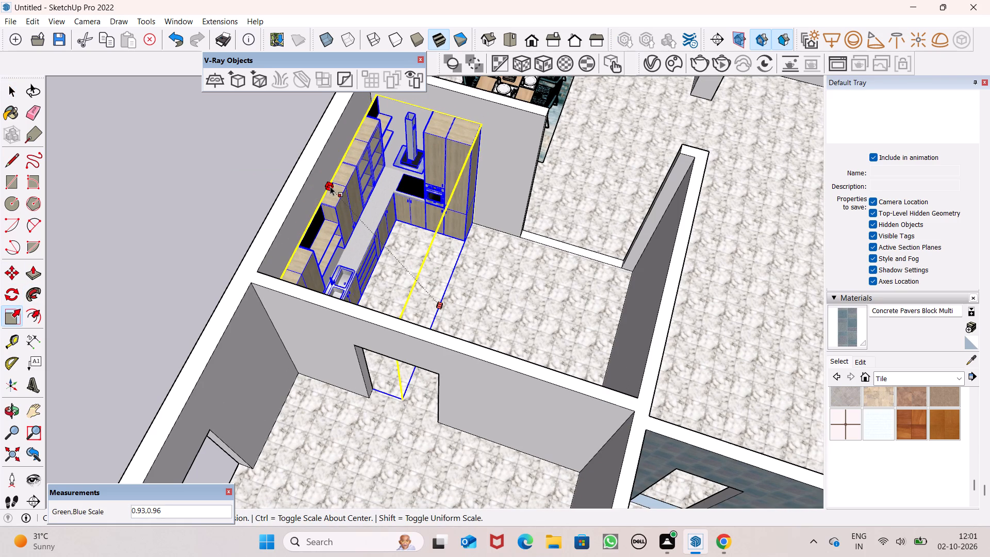
{"action": "left_click_drag", "start_coordinate": [330, 186], "coordinate": [332, 192]}
{"action": "key", "text": "space"}
{"action": "left_click", "coordinate": [254, 149]}
{"action": "key", "text": "space"}
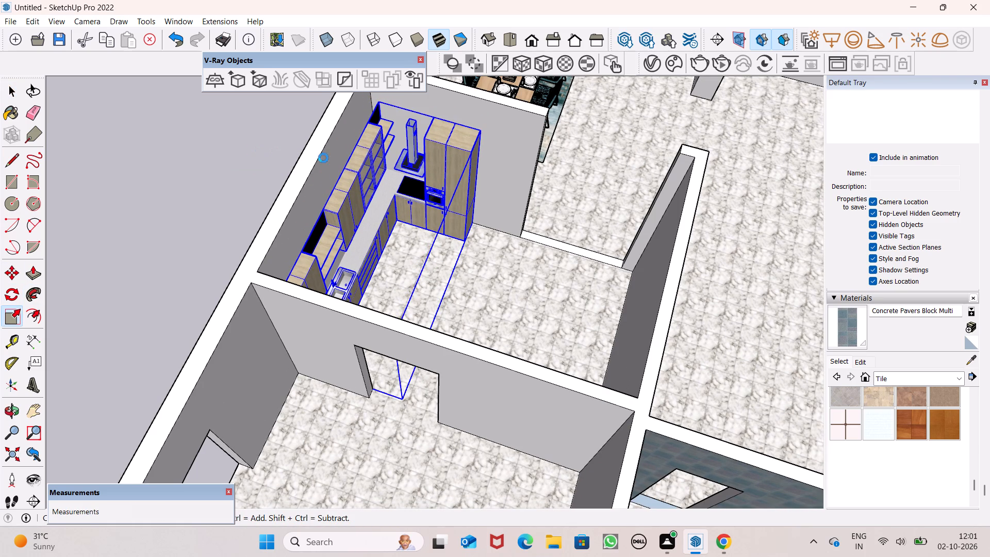
Examine the whole house model with the fitted kitchen, dining set and car from several sides.
{"action": "scroll", "coordinate": [411, 227], "scroll_direction": "down", "scroll_amount": 12}
{"action": "scroll", "coordinate": [479, 222], "scroll_direction": "down", "scroll_amount": 3}
{"action": "scroll", "coordinate": [555, 250], "scroll_direction": "down", "scroll_amount": 2}
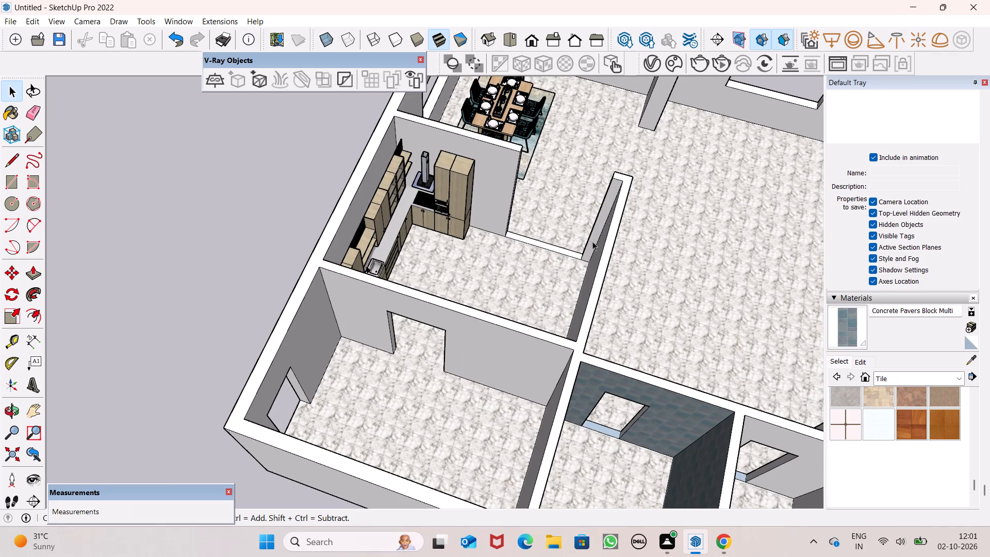
{"action": "scroll", "coordinate": [592, 241], "scroll_direction": "down", "scroll_amount": 2}
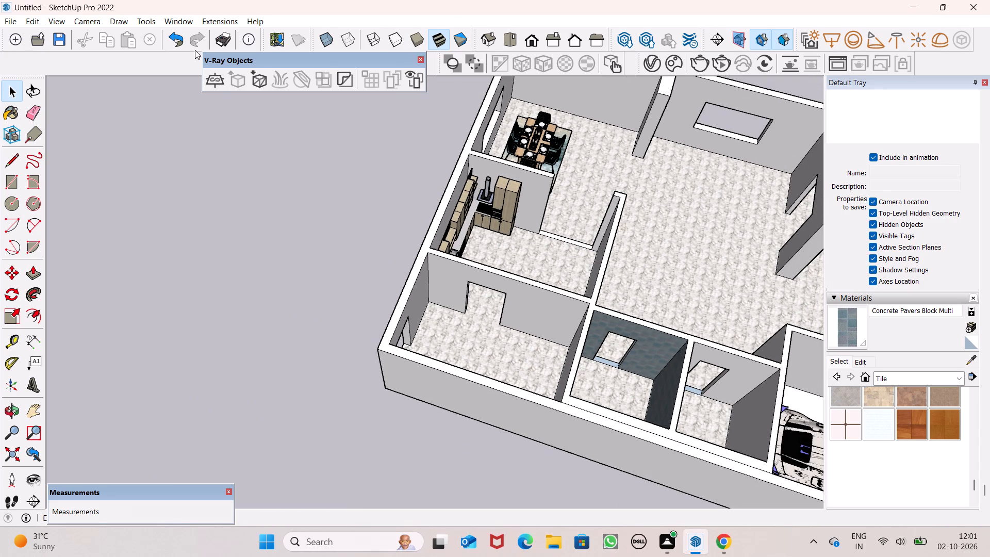
{"action": "scroll", "coordinate": [327, 323], "scroll_direction": "down", "scroll_amount": 8}
{"action": "scroll", "coordinate": [488, 313], "scroll_direction": "down", "scroll_amount": 6}
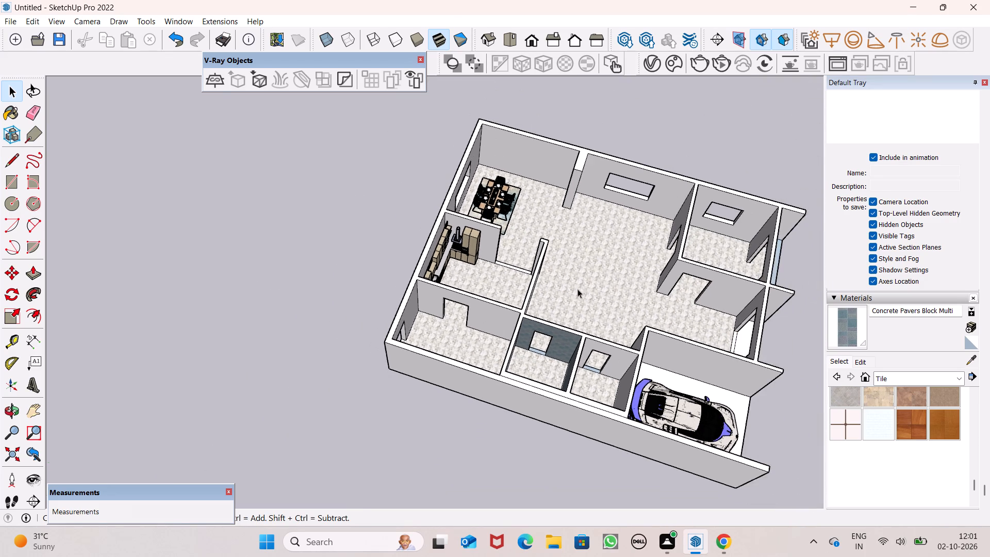
{"action": "scroll", "coordinate": [577, 289], "scroll_direction": "down", "scroll_amount": 7}
{"action": "middle_click_drag", "start_coordinate": [702, 356], "coordinate": [359, 195]}
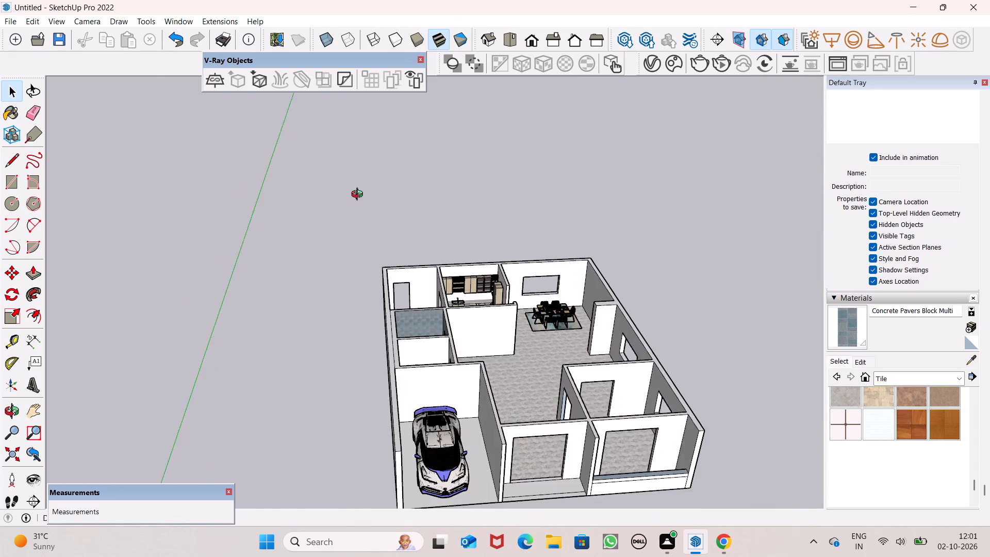
{"action": "middle_click_drag", "start_coordinate": [359, 195], "coordinate": [359, 177]}
{"action": "scroll", "coordinate": [828, 481], "scroll_direction": "up", "scroll_amount": 7}
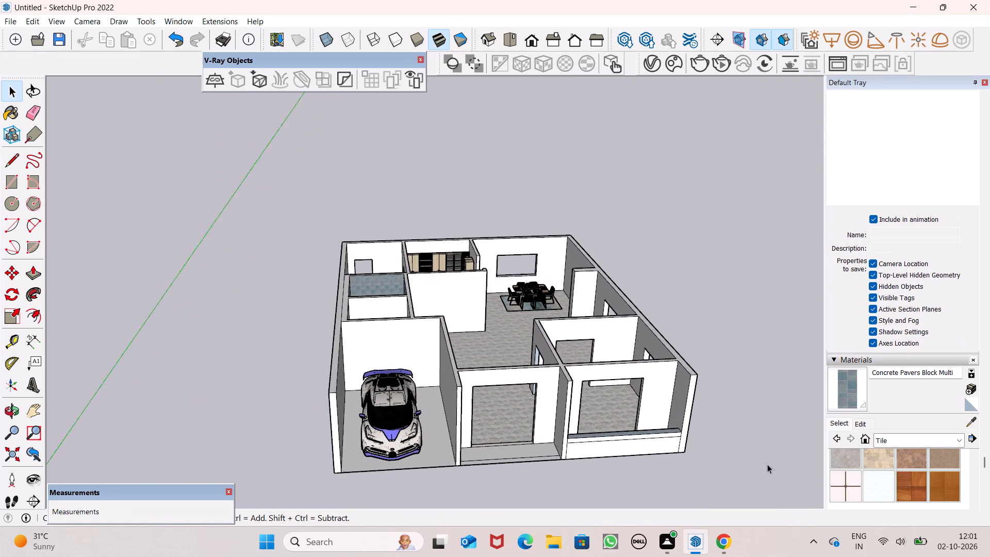
{"action": "scroll", "coordinate": [633, 468], "scroll_direction": "up", "scroll_amount": 1}
{"action": "middle_click_drag", "start_coordinate": [633, 472], "coordinate": [536, 556]}
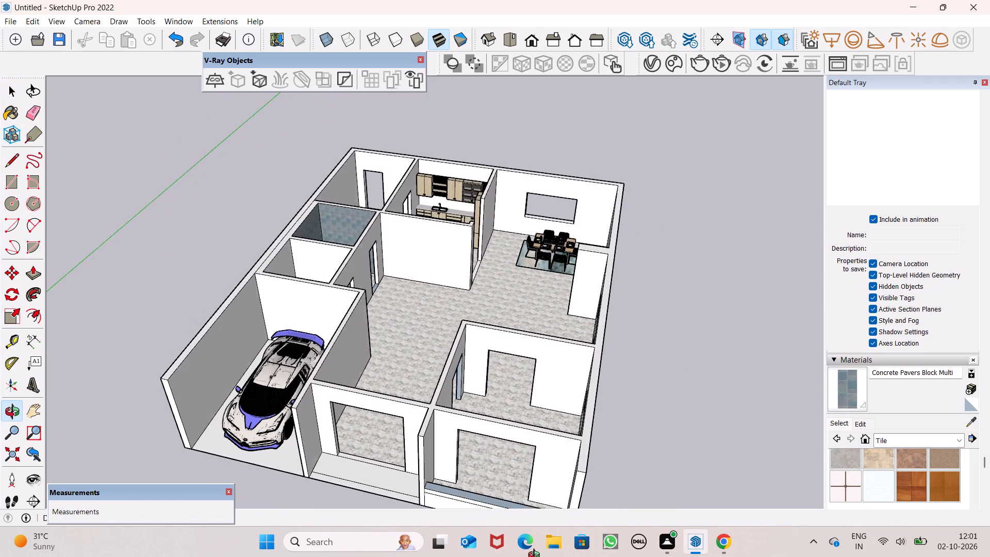
{"action": "middle_click_drag", "start_coordinate": [536, 556], "coordinate": [539, 549]}
{"action": "scroll", "coordinate": [552, 474], "scroll_direction": "down", "scroll_amount": 1}
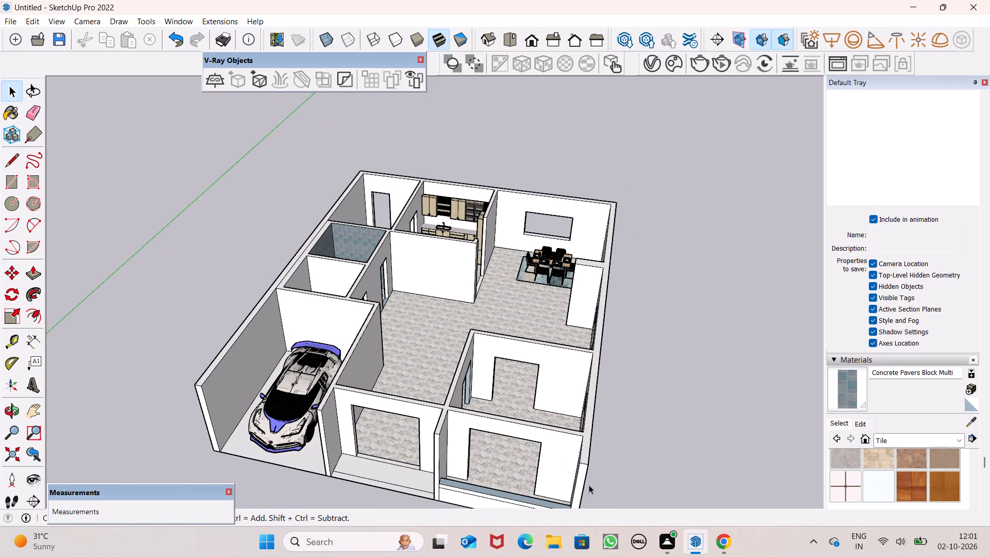
{"action": "scroll", "coordinate": [455, 243], "scroll_direction": "down", "scroll_amount": 6}
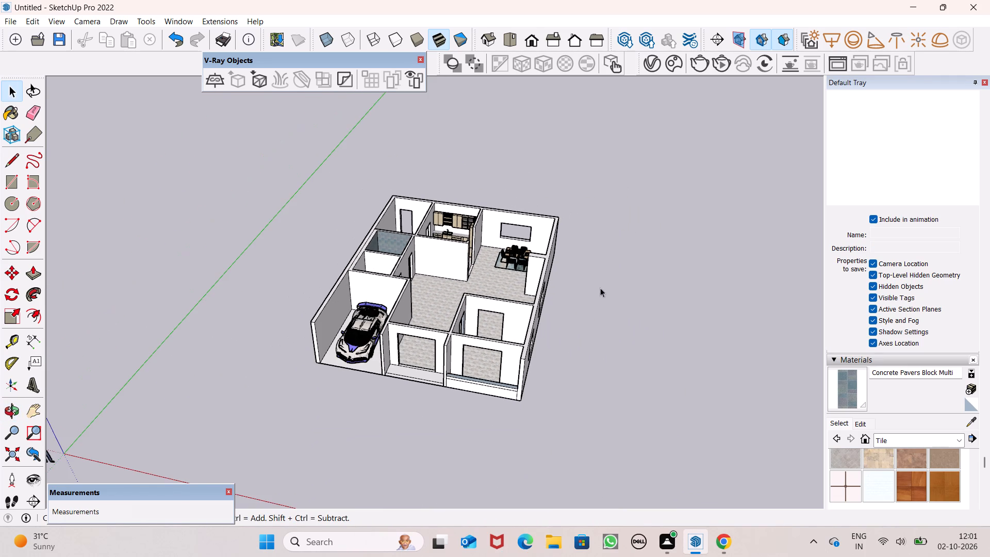
{"action": "scroll", "coordinate": [657, 296], "scroll_direction": "up", "scroll_amount": 10}
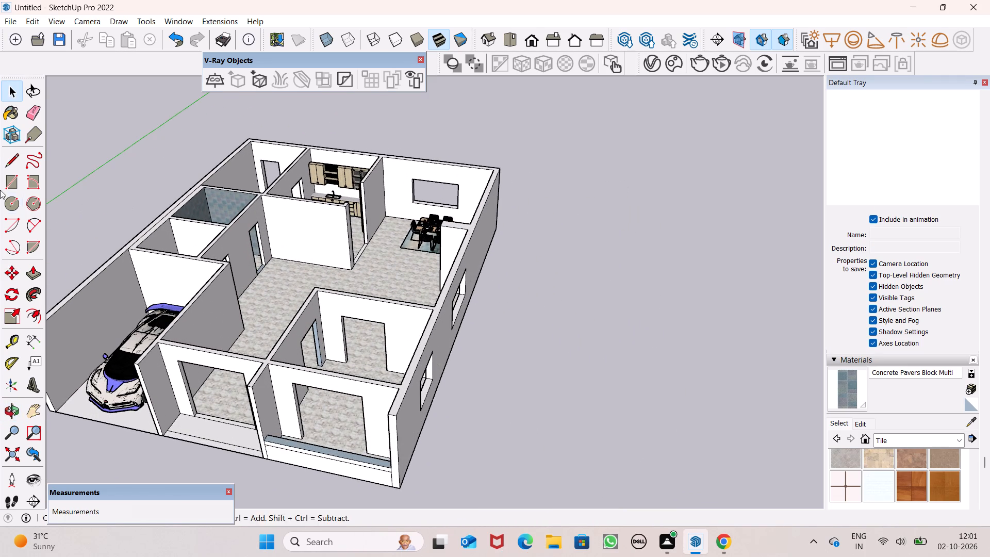
Draw an upright rectangle about 6' 6" by 6' standing in the open space beside the house's front.
{"action": "left_click", "coordinate": [13, 182]}
{"action": "scroll", "coordinate": [580, 265], "scroll_direction": "down", "scroll_amount": 14}
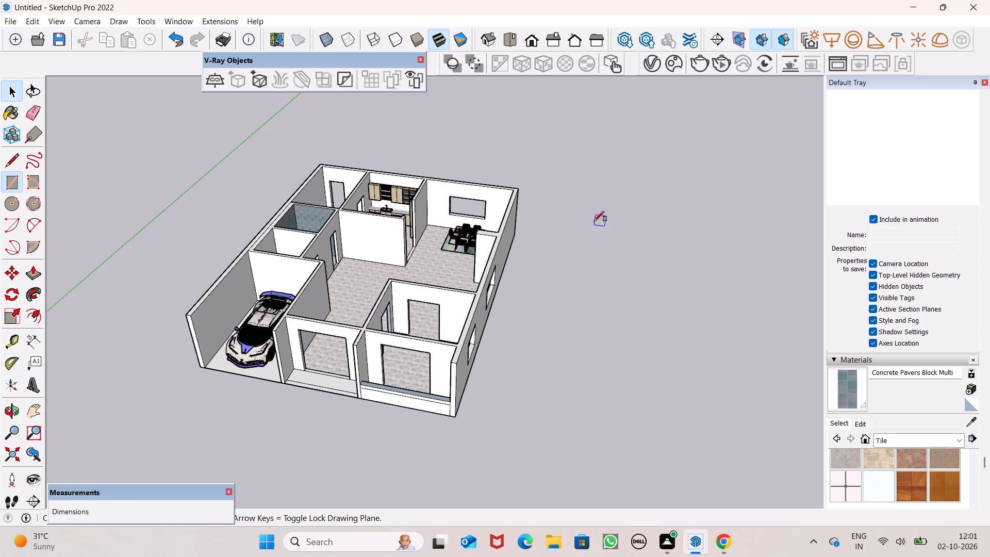
{"action": "scroll", "coordinate": [594, 221], "scroll_direction": "down", "scroll_amount": 4}
{"action": "middle_click_drag", "start_coordinate": [628, 387], "coordinate": [680, 213]}
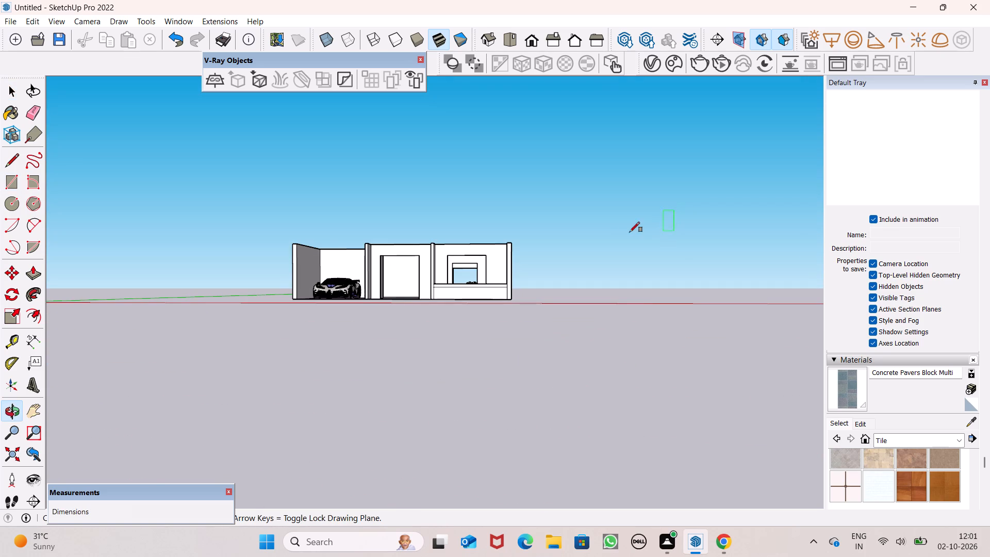
{"action": "left_click_drag", "start_coordinate": [591, 233], "coordinate": [592, 239]}
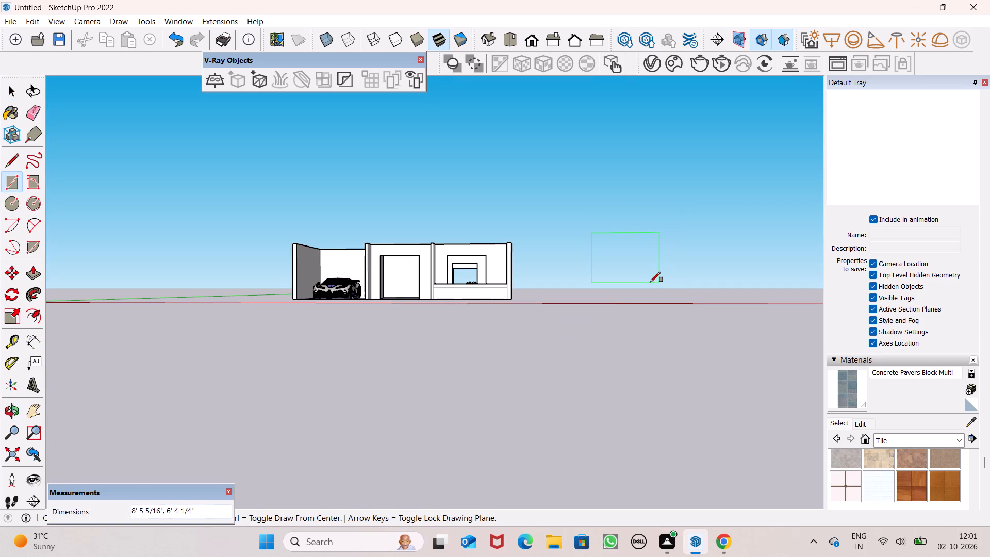
{"action": "scroll", "coordinate": [645, 282], "scroll_direction": "up", "scroll_amount": 9}
{"action": "middle_click", "coordinate": [640, 282]}
{"action": "scroll", "coordinate": [639, 280], "scroll_direction": "up", "scroll_amount": 2}
{"action": "scroll", "coordinate": [639, 280], "scroll_direction": "down", "scroll_amount": 1}
{"action": "scroll", "coordinate": [639, 280], "scroll_direction": "up", "scroll_amount": 3}
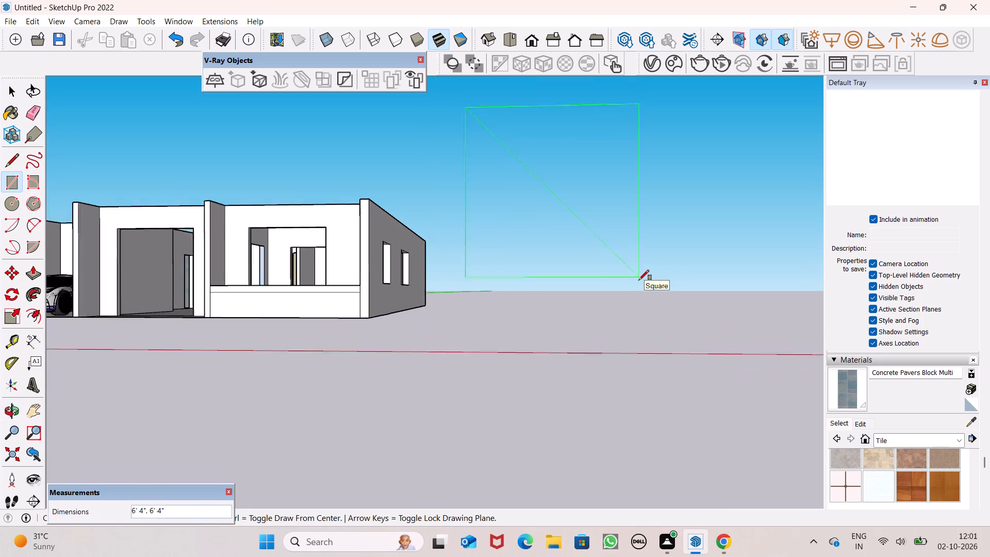
{"action": "left_click", "coordinate": [643, 265]}
{"action": "key", "text": "space"}
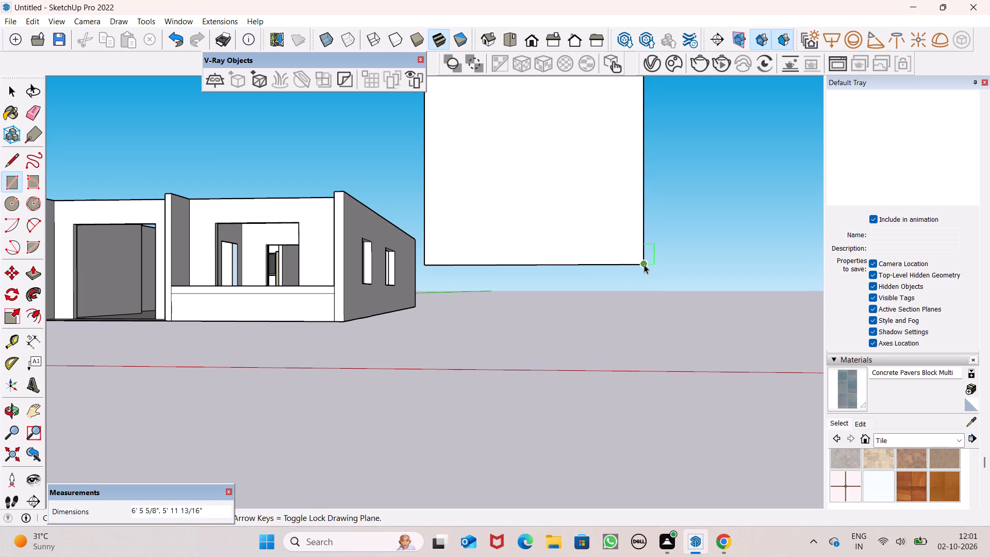
Offset the upright rectangle's outline inward to form a narrow frame border.
{"action": "scroll", "coordinate": [664, 238], "scroll_direction": "down", "scroll_amount": 3}
{"action": "scroll", "coordinate": [641, 148], "scroll_direction": "up", "scroll_amount": 3}
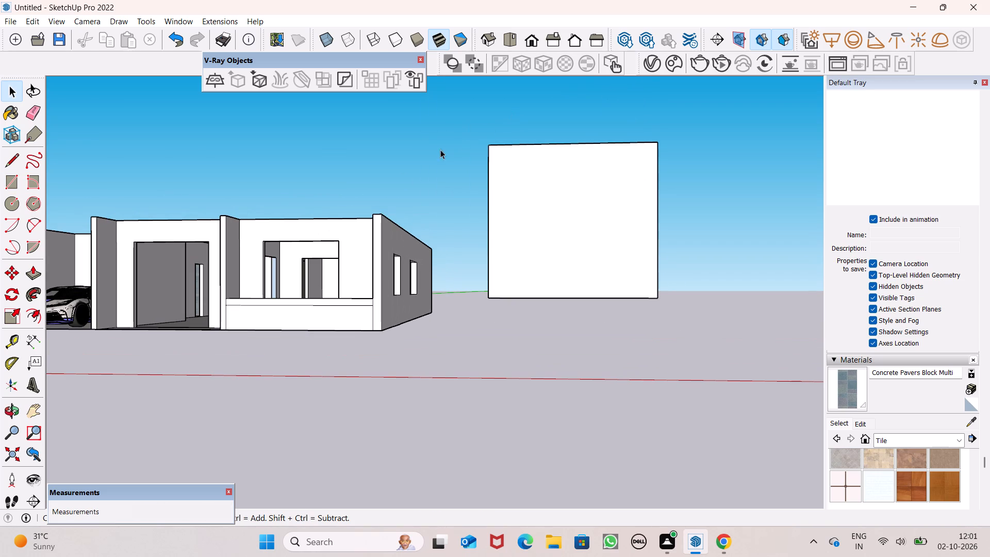
{"action": "left_click_drag", "start_coordinate": [30, 320], "coordinate": [39, 318]}
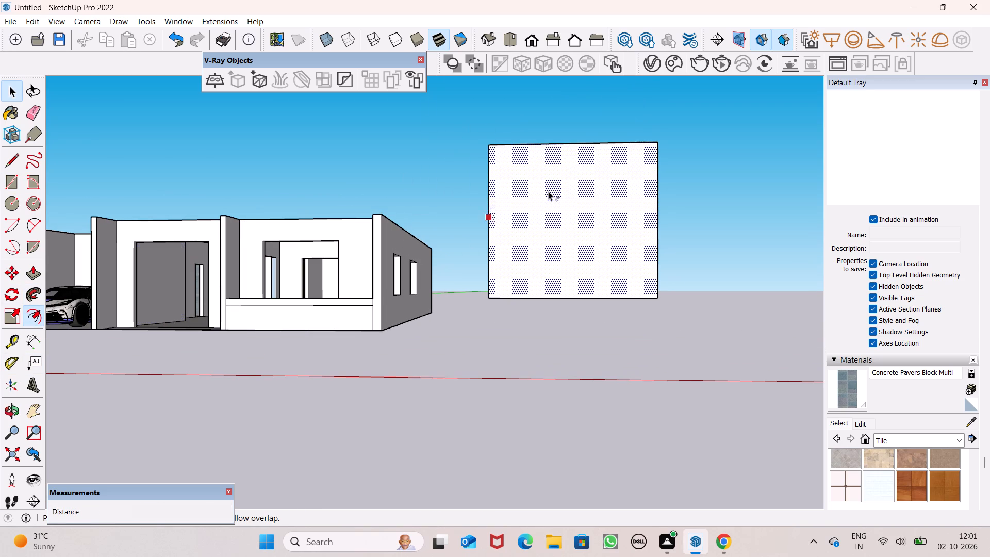
{"action": "left_click", "coordinate": [575, 144]}
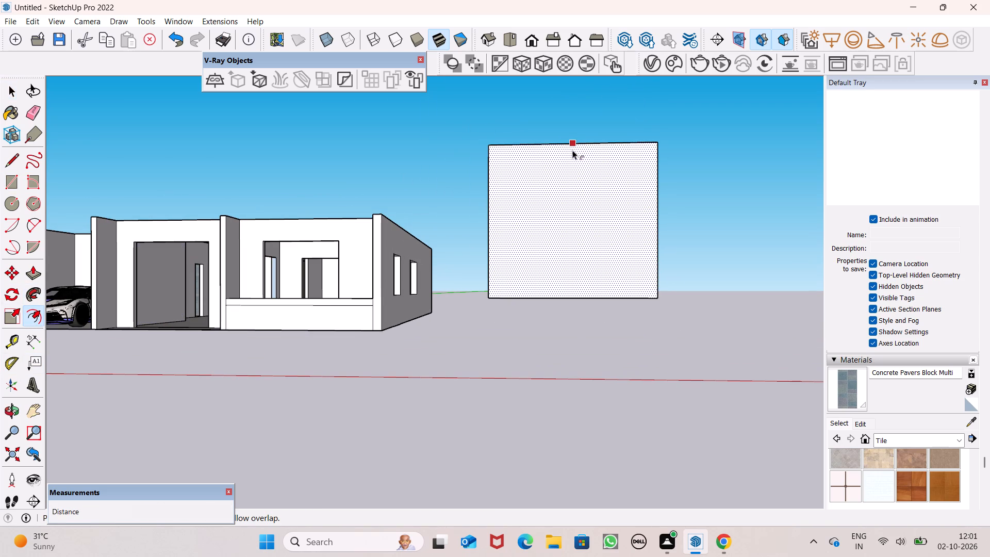
{"action": "left_click", "coordinate": [572, 150]}
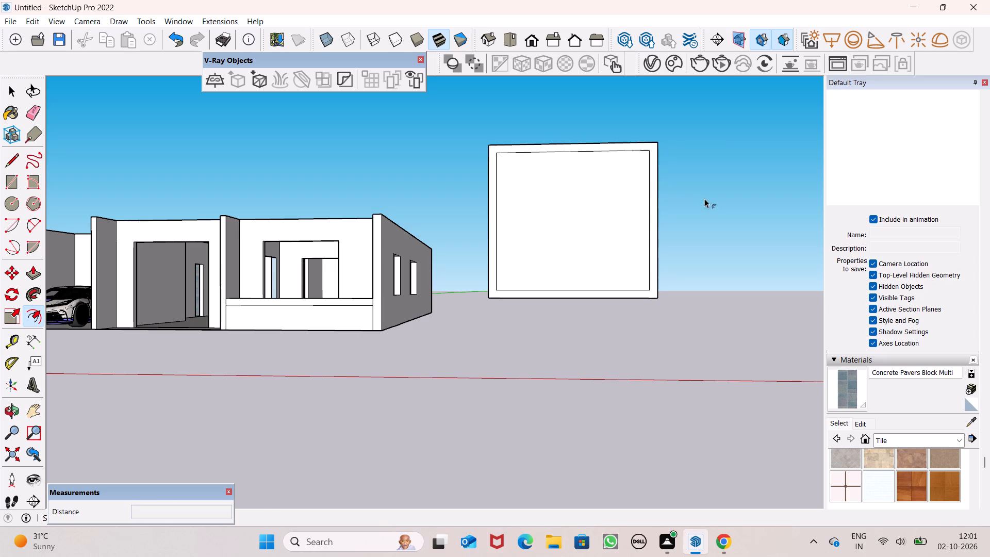
{"action": "key", "text": "space"}
Draw a vertical strip about 3 5/8" wide and 5' 4" tall between the frame's inner top and bottom edges, left of centre.
{"action": "scroll", "coordinate": [670, 173], "scroll_direction": "up", "scroll_amount": 3}
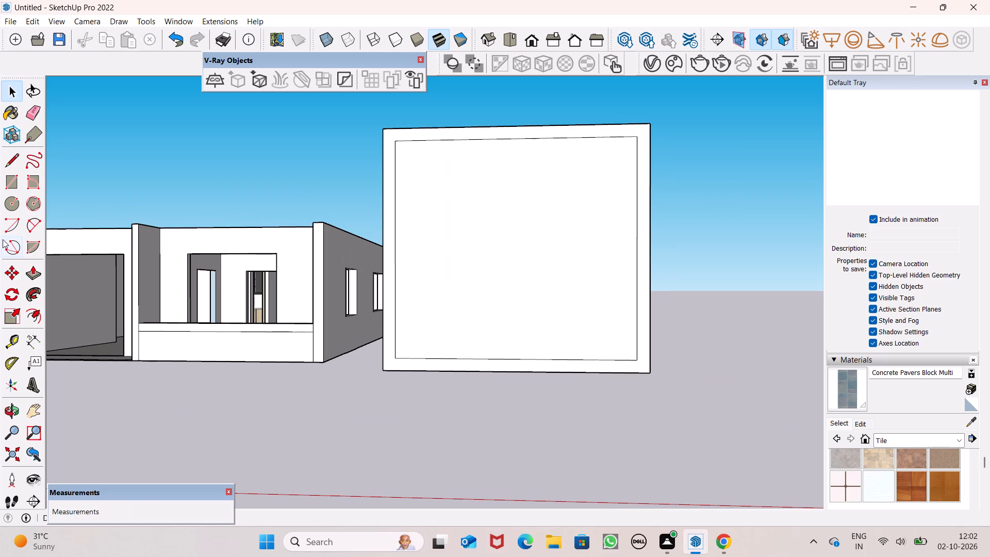
{"action": "left_click", "coordinate": [14, 177]}
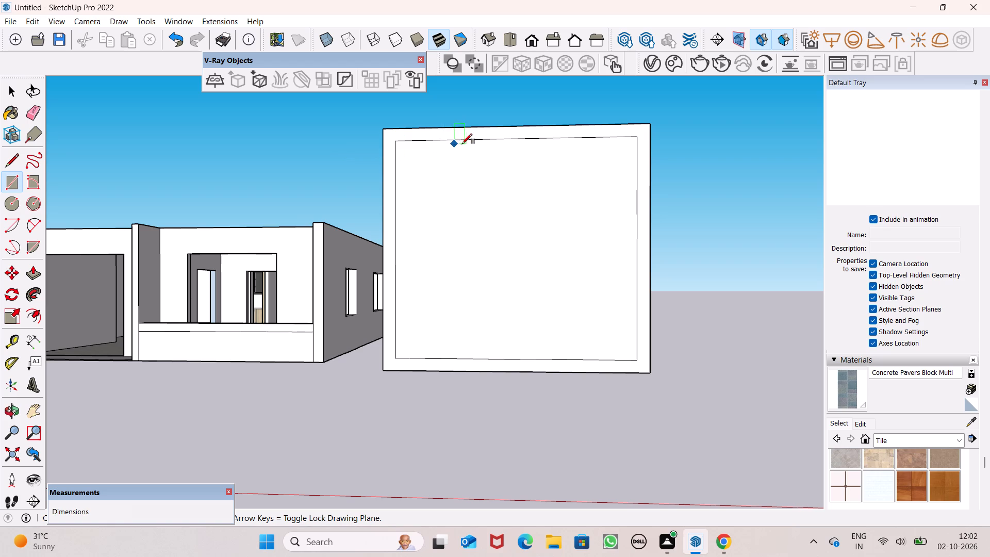
{"action": "left_click", "coordinate": [471, 140]}
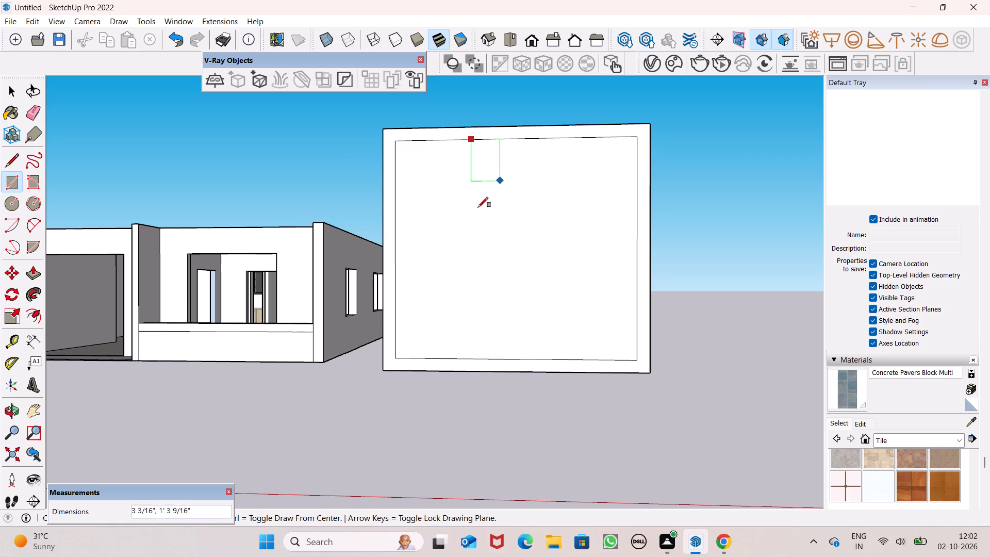
{"action": "scroll", "coordinate": [491, 350], "scroll_direction": "up", "scroll_amount": 7}
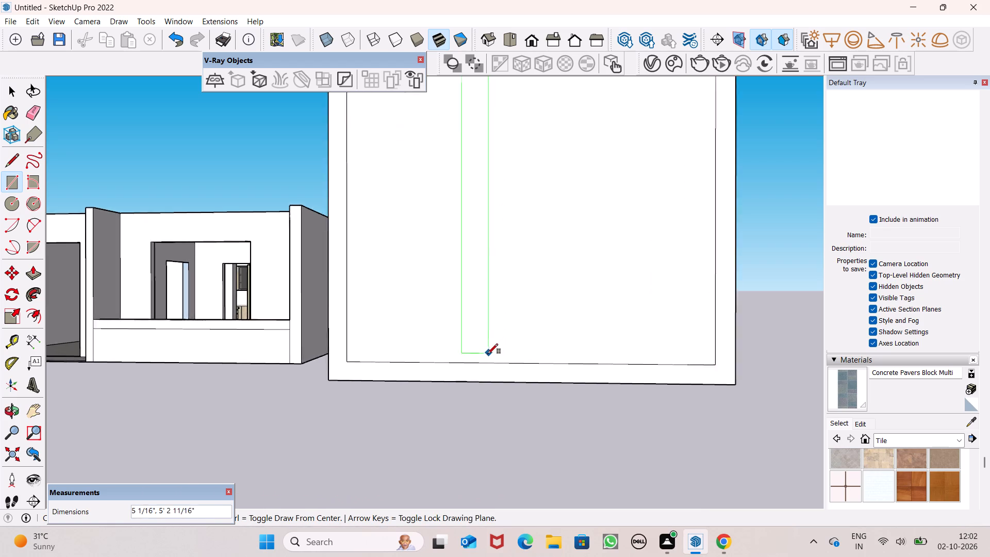
{"action": "scroll", "coordinate": [488, 354], "scroll_direction": "up", "scroll_amount": 2}
{"action": "left_click", "coordinate": [477, 366]}
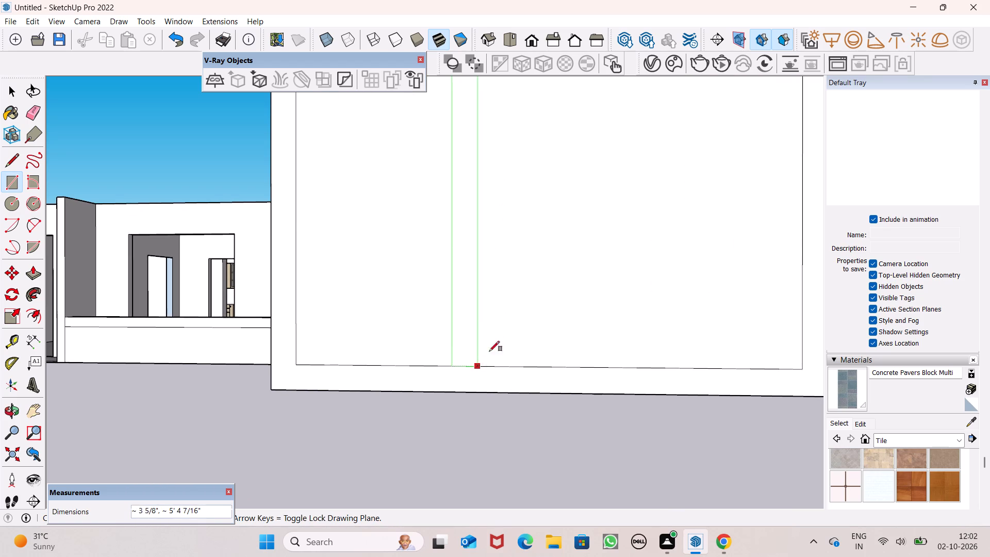
{"action": "scroll", "coordinate": [569, 356], "scroll_direction": "down", "scroll_amount": 12}
{"action": "key", "text": "space"}
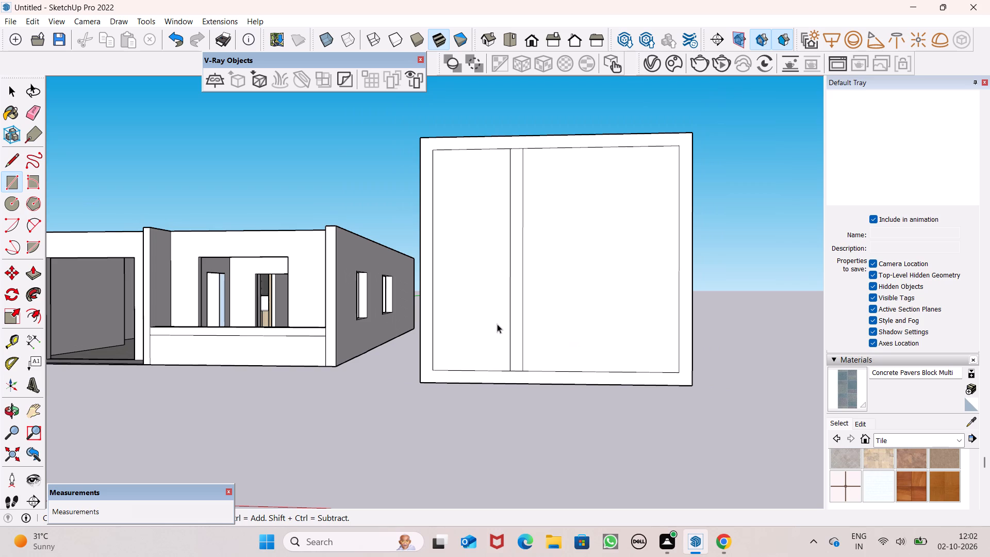
Copy the vertical strip about 2' horizontally across the frame to divide it into three panes.
{"action": "double_click", "coordinate": [515, 316]}
{"action": "key", "text": "m"}
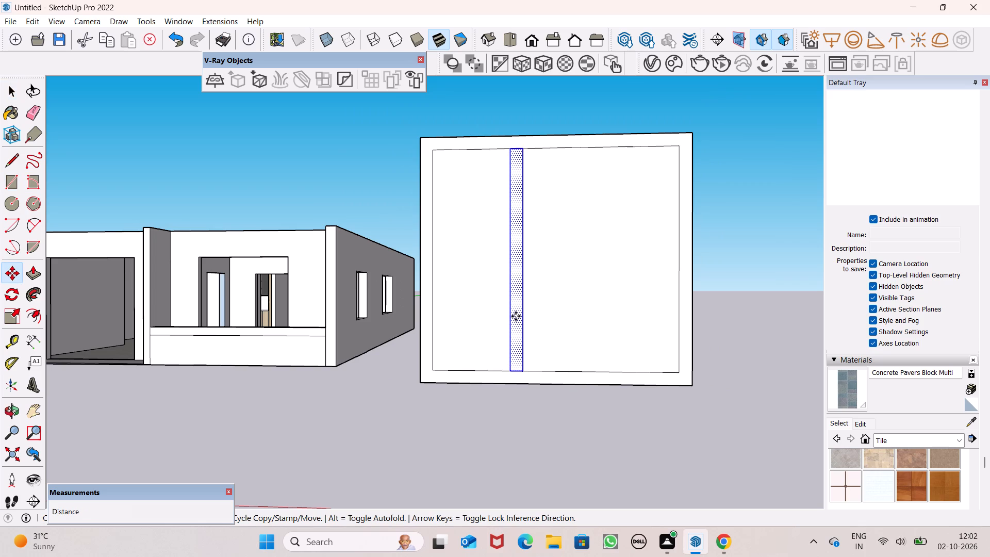
{"action": "key", "text": "Return"}
{"action": "left_click_drag", "start_coordinate": [519, 316], "coordinate": [573, 318]}
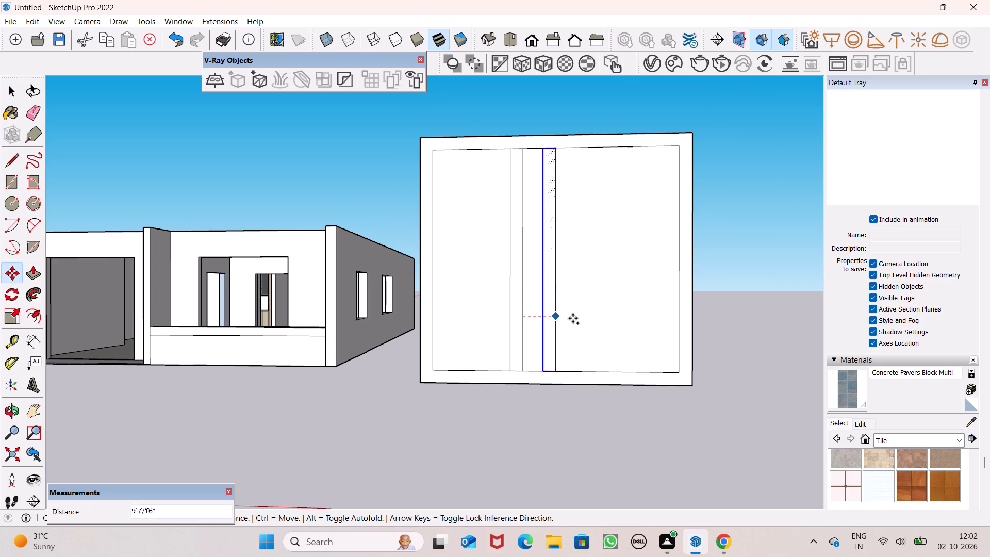
{"action": "left_click_drag", "start_coordinate": [573, 318], "coordinate": [608, 319]}
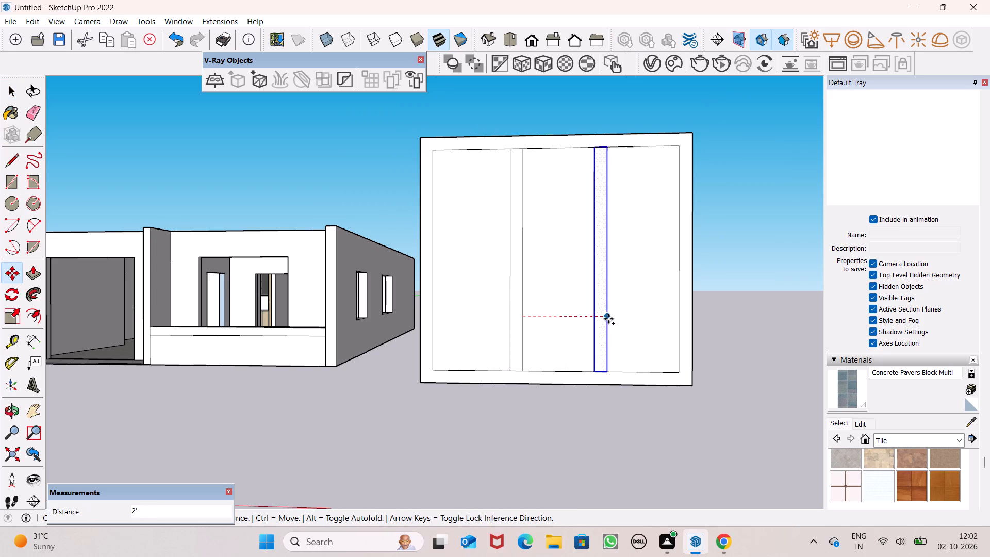
{"action": "left_click_drag", "start_coordinate": [608, 319], "coordinate": [607, 318]}
{"action": "key", "text": "space"}
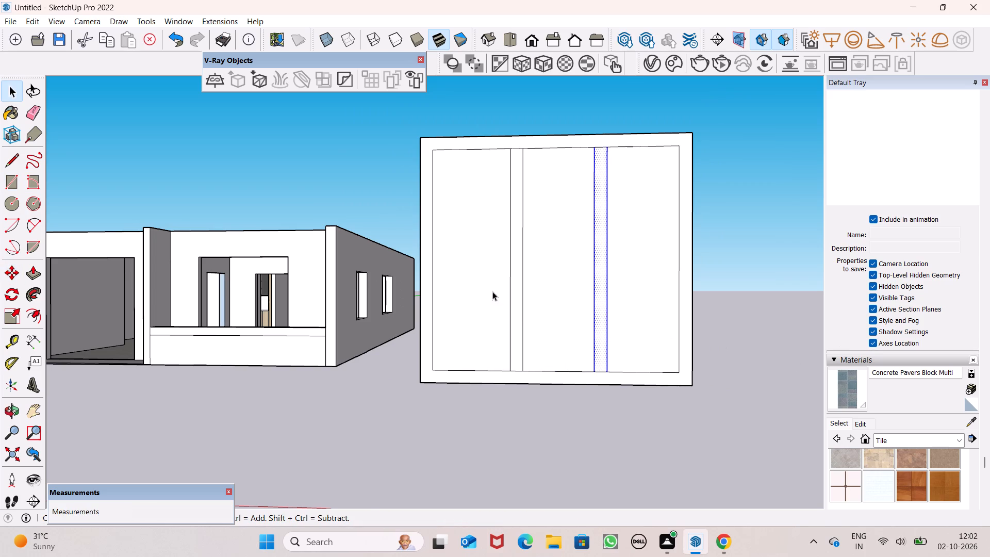
{"action": "scroll", "coordinate": [527, 283], "scroll_direction": "up", "scroll_amount": 2}
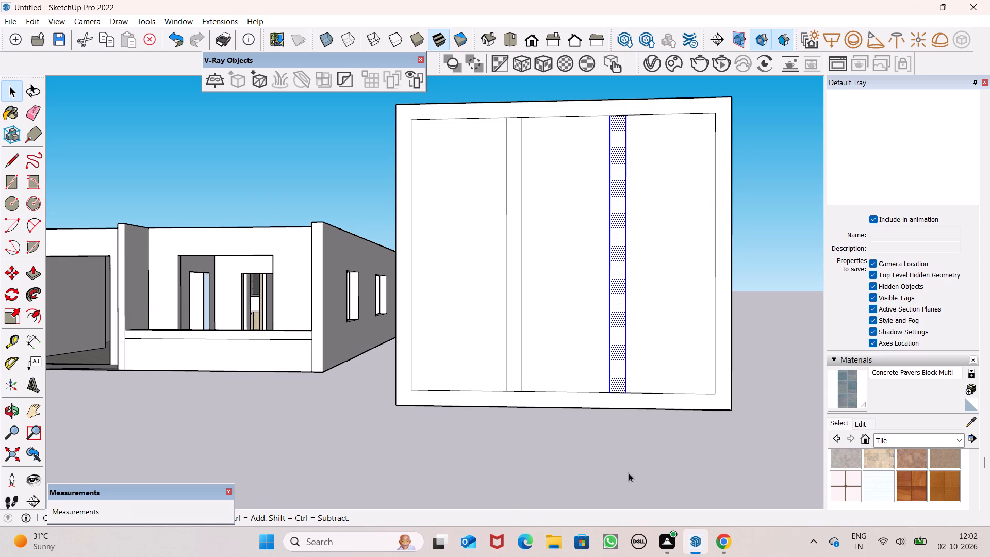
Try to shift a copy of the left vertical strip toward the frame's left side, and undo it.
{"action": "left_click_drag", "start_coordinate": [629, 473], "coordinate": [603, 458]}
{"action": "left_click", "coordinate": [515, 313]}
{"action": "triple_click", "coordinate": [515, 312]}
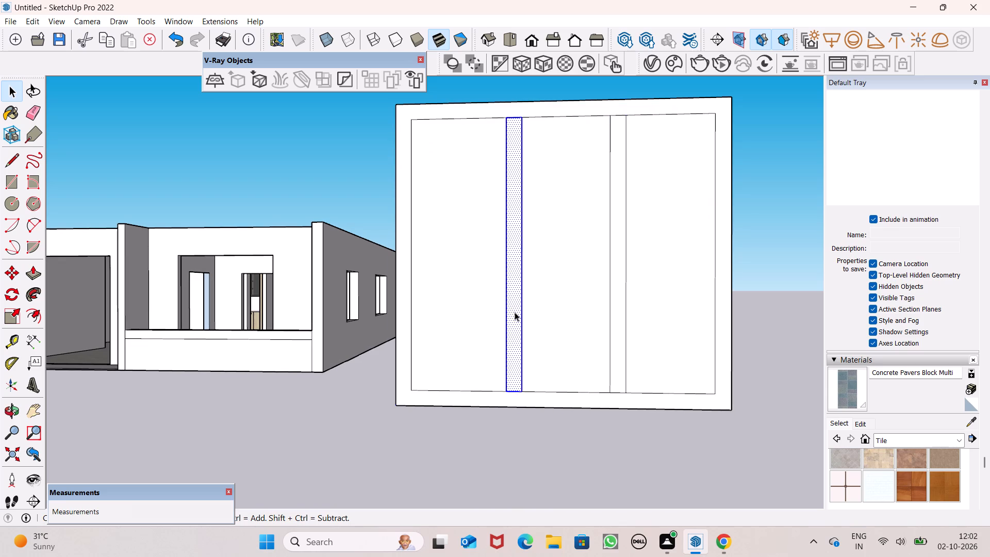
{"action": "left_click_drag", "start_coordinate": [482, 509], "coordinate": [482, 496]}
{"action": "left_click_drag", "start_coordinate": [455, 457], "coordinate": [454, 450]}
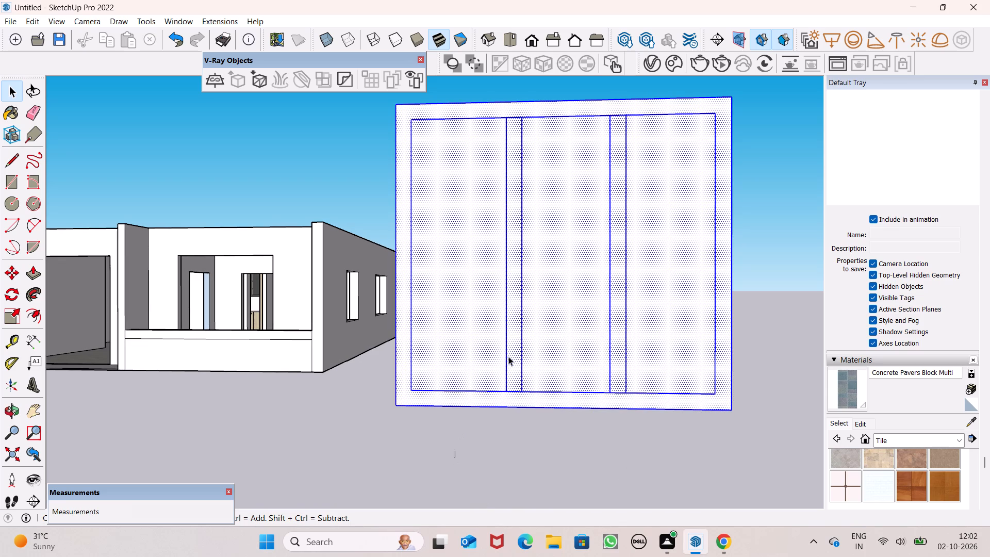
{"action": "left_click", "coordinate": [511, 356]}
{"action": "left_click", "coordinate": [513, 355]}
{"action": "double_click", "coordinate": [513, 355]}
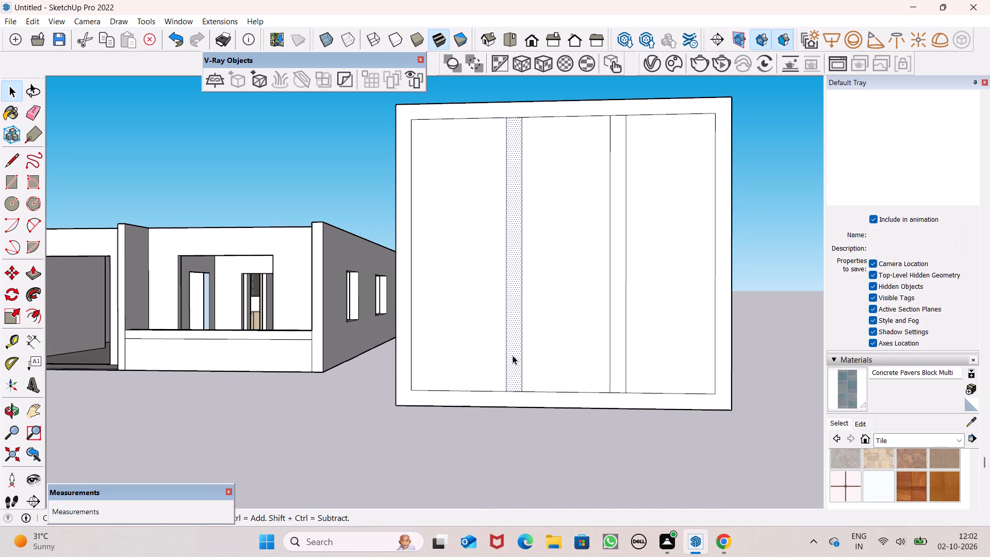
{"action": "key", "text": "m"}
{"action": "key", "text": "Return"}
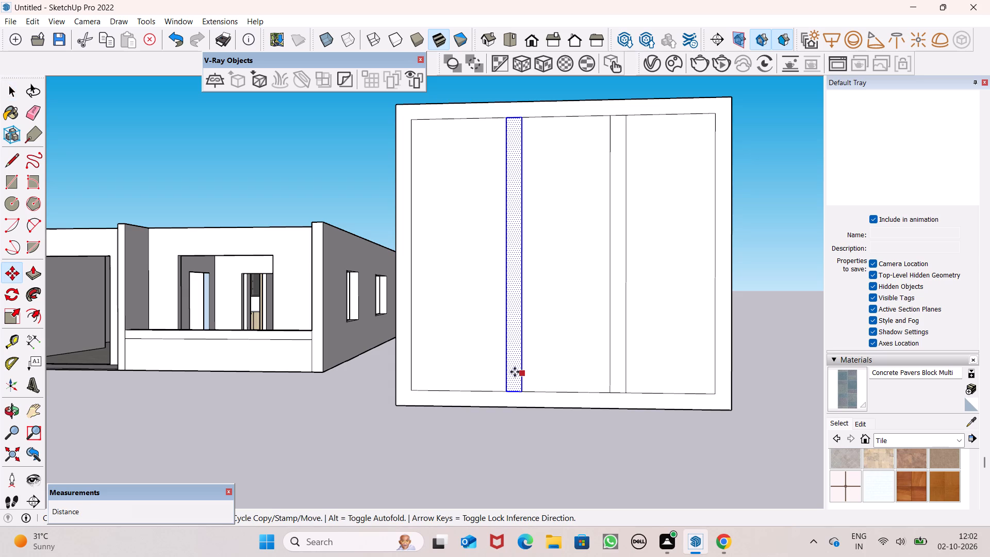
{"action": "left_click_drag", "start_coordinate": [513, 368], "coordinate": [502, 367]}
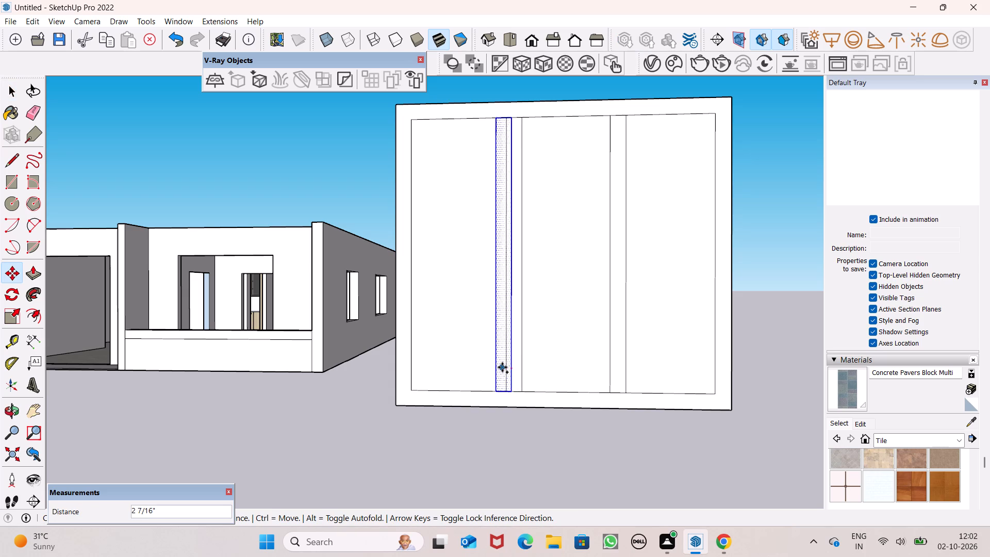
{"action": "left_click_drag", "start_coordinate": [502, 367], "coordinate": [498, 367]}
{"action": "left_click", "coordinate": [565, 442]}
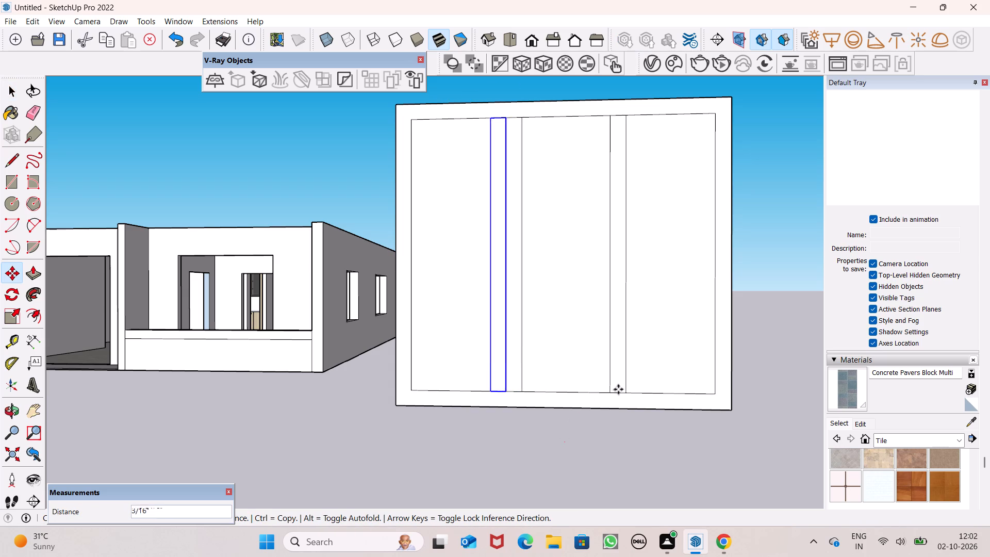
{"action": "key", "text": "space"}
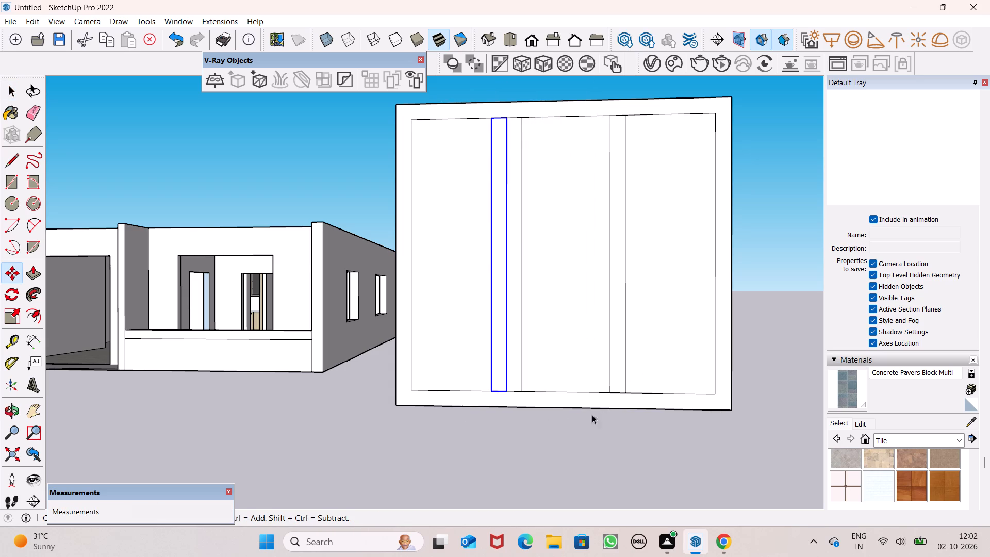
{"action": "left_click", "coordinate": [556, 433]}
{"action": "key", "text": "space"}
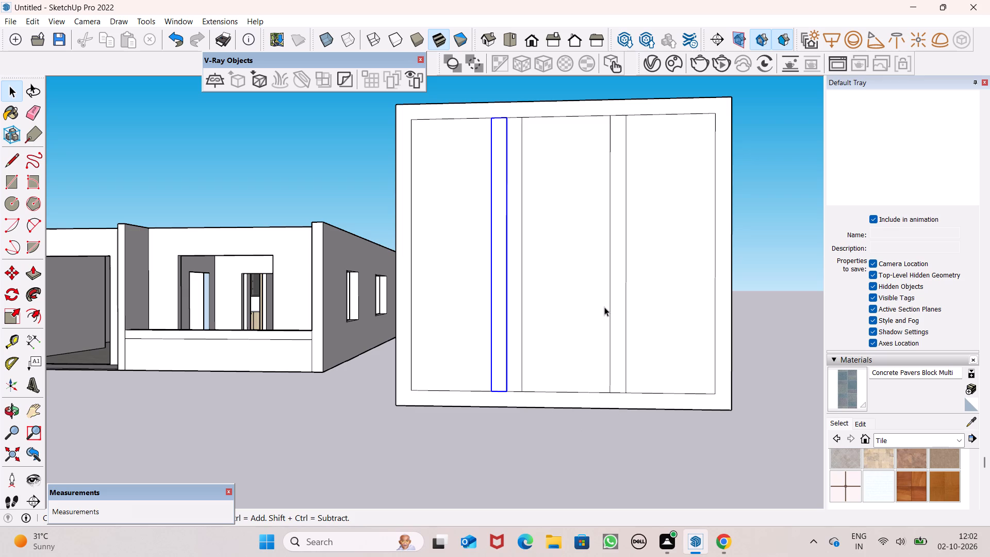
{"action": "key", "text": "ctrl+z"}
Move the left vertical strip about 2 9/16" toward the window frame's left side.
{"action": "left_click", "coordinate": [520, 261]}
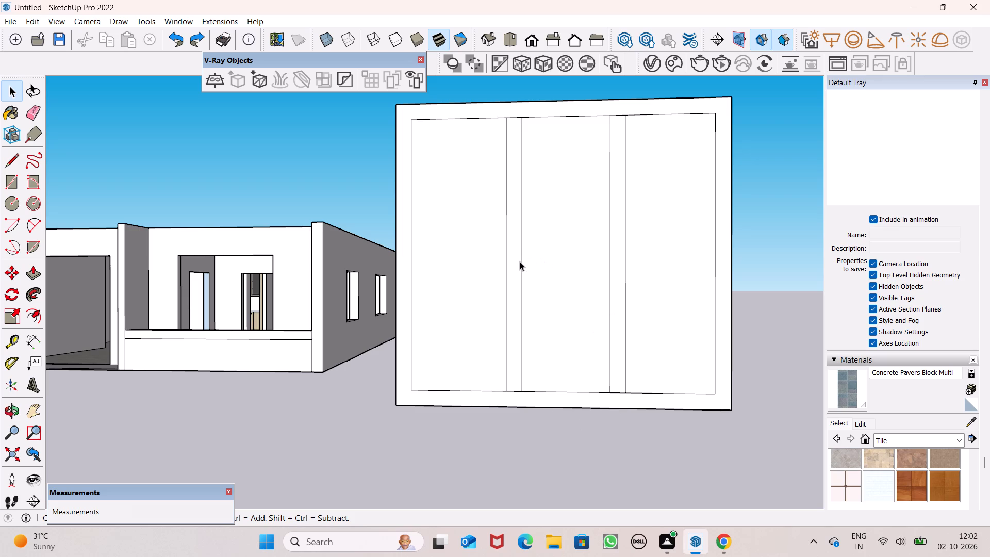
{"action": "key", "text": "m"}
{"action": "key", "text": "Return"}
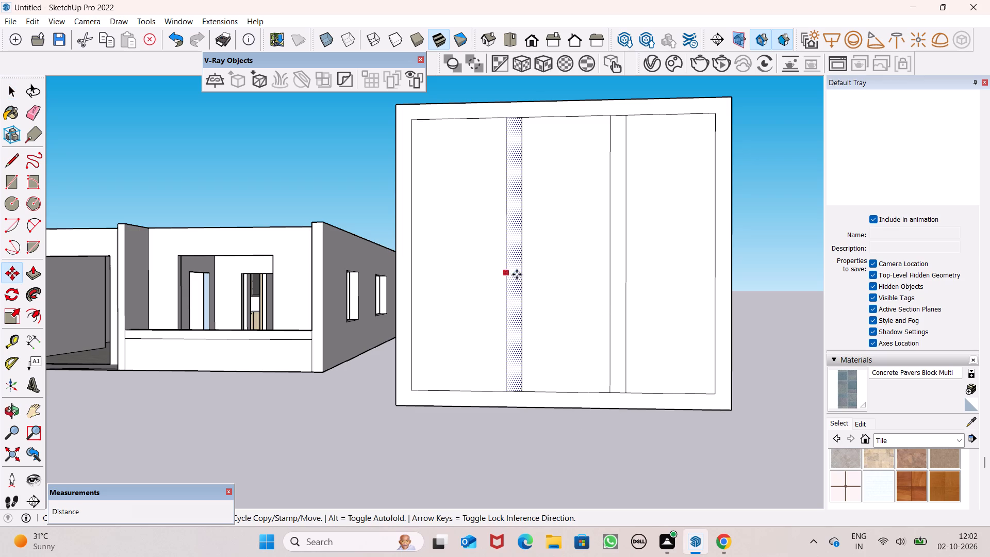
{"action": "left_click_drag", "start_coordinate": [517, 277], "coordinate": [505, 282]}
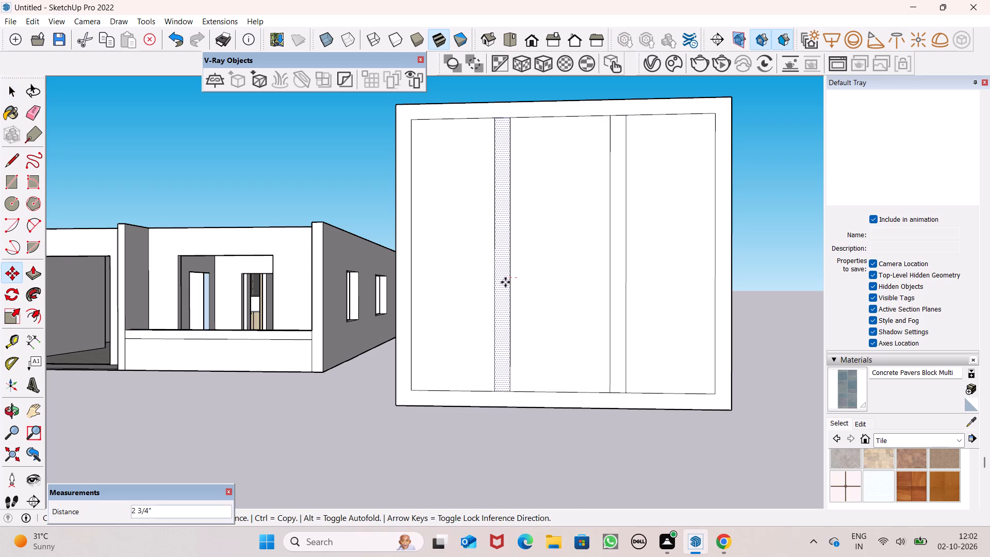
{"action": "left_click_drag", "start_coordinate": [505, 282], "coordinate": [506, 283]}
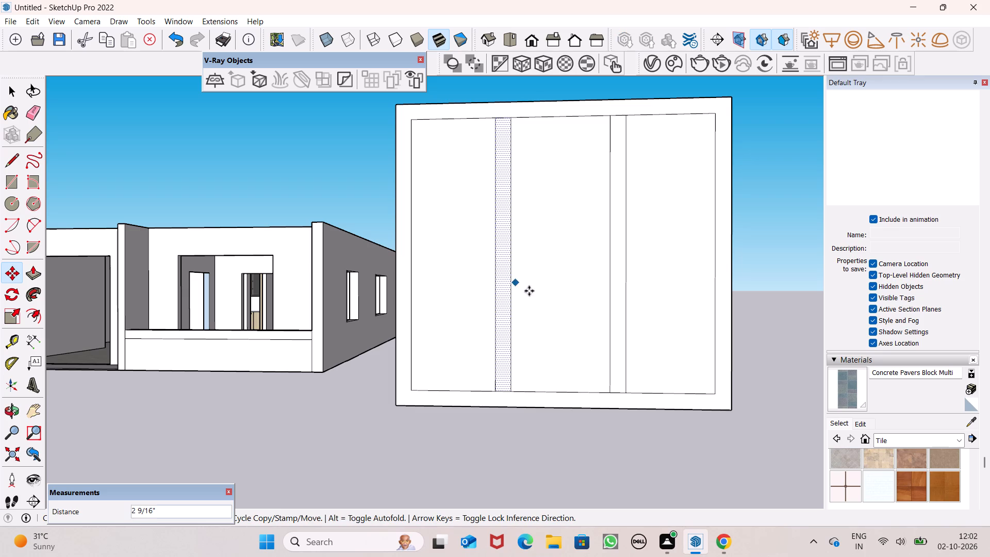
{"action": "key", "text": "space"}
{"action": "key", "text": "space"}
{"action": "key", "text": "space"}
{"action": "key", "text": "space"}
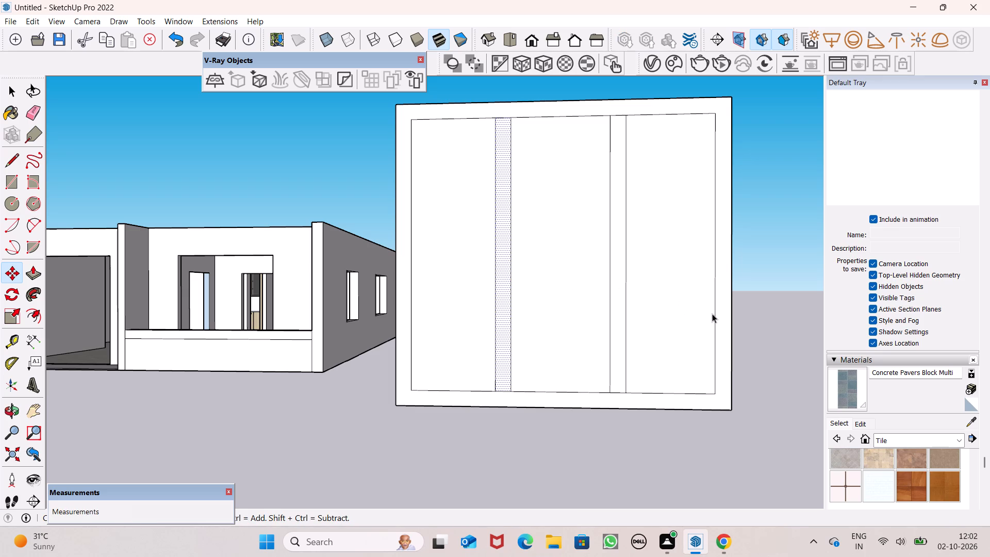
{"action": "left_click", "coordinate": [671, 450]}
Push/Pull the flat window panel from its border to give it a thickness of about 5 1/8".
{"action": "scroll", "coordinate": [604, 233], "scroll_direction": "down", "scroll_amount": 3}
{"action": "middle_click_drag", "start_coordinate": [605, 242], "coordinate": [634, 416]}
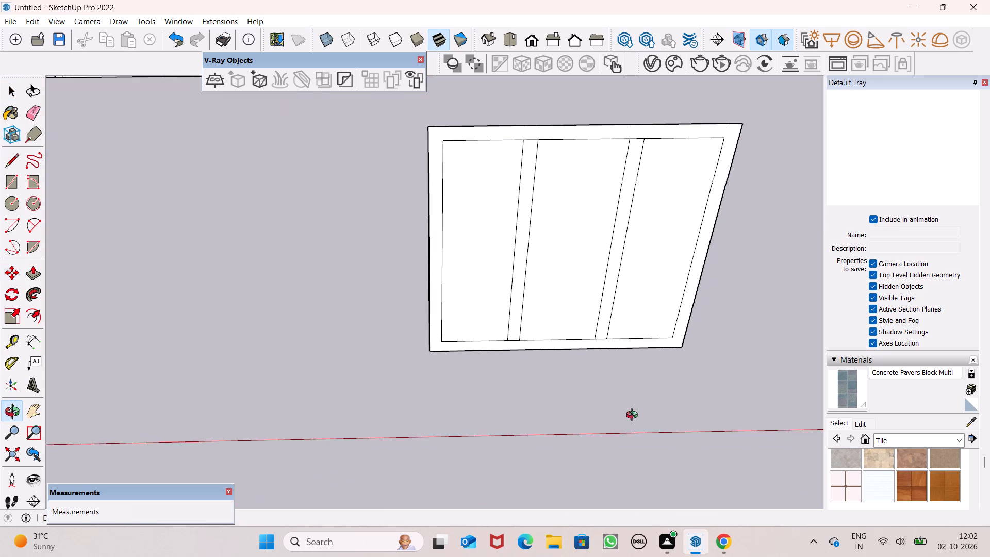
{"action": "middle_click_drag", "start_coordinate": [634, 416], "coordinate": [554, 398]}
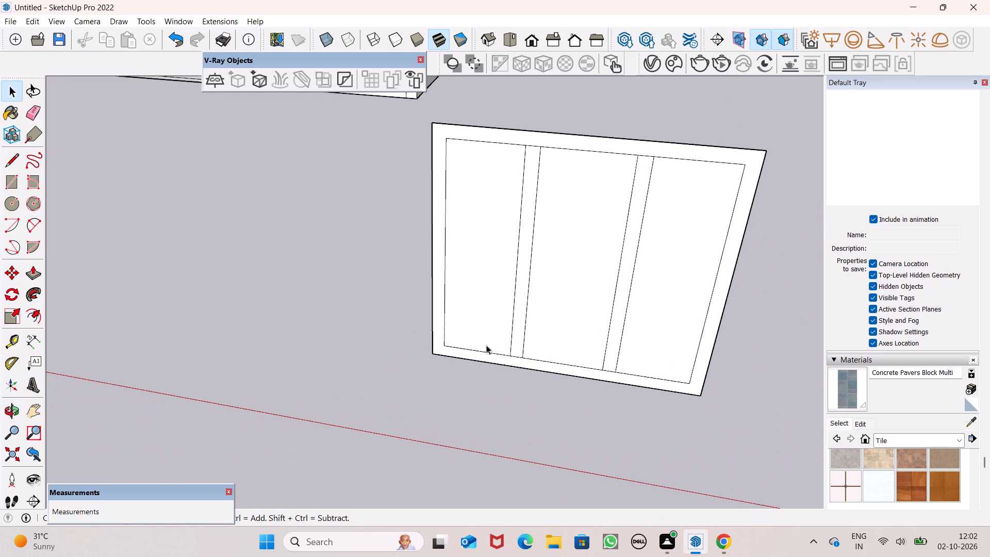
{"action": "left_click", "coordinate": [32, 275]}
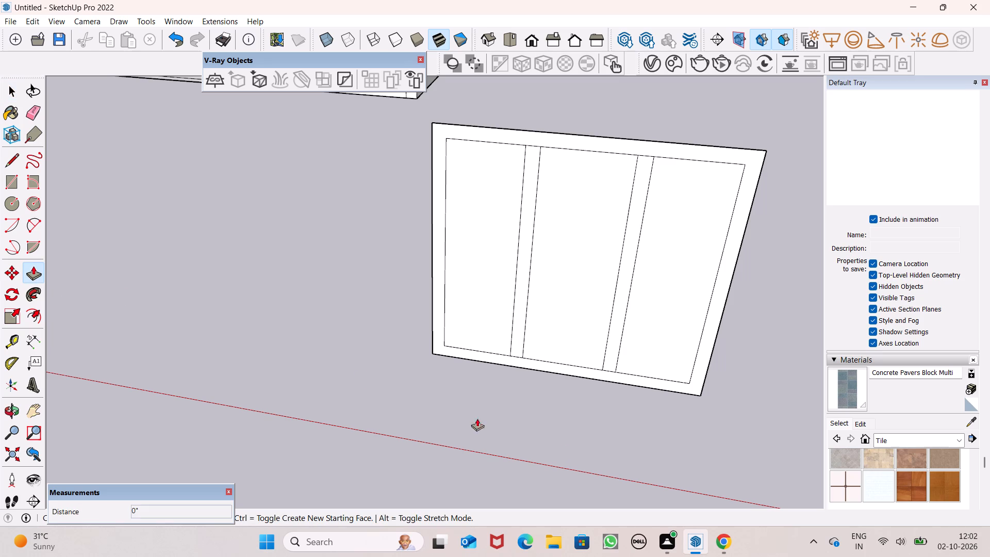
{"action": "scroll", "coordinate": [721, 437], "scroll_direction": "up", "scroll_amount": 3}
{"action": "left_click_drag", "start_coordinate": [687, 366], "coordinate": [688, 361]}
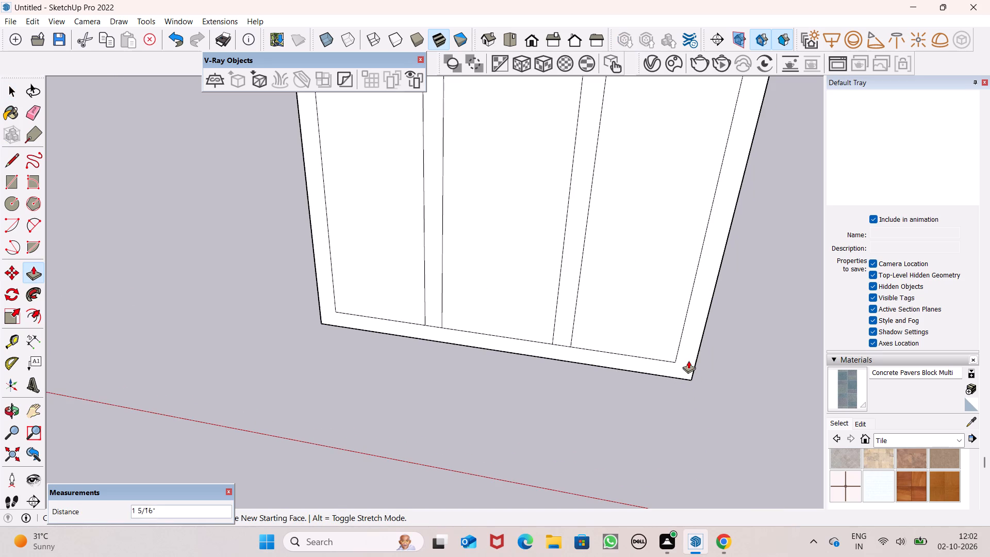
{"action": "left_click_drag", "start_coordinate": [688, 361], "coordinate": [693, 350]}
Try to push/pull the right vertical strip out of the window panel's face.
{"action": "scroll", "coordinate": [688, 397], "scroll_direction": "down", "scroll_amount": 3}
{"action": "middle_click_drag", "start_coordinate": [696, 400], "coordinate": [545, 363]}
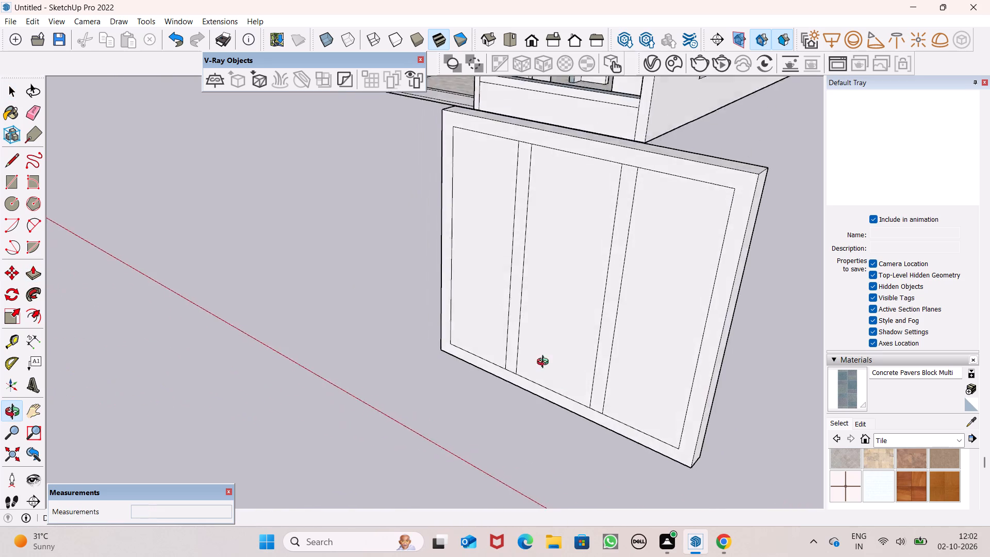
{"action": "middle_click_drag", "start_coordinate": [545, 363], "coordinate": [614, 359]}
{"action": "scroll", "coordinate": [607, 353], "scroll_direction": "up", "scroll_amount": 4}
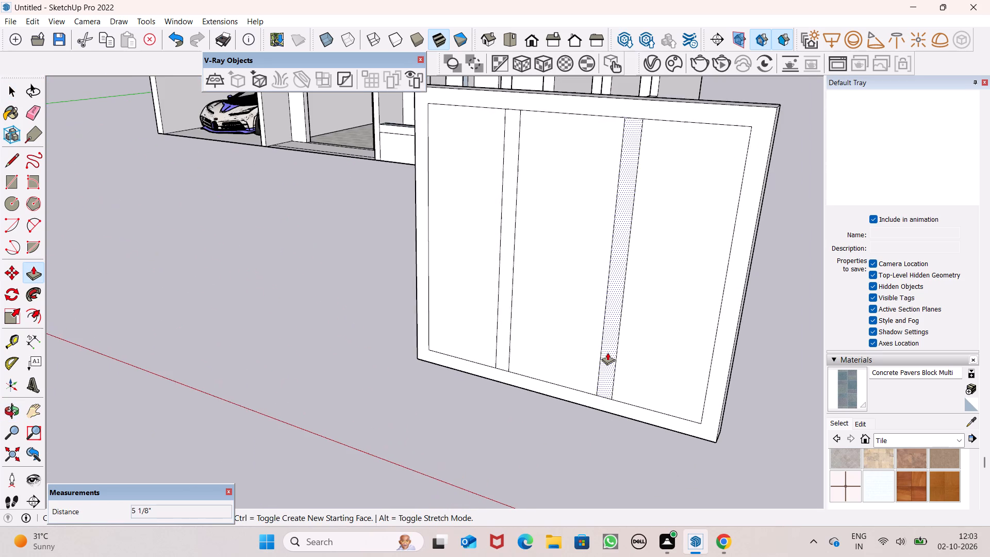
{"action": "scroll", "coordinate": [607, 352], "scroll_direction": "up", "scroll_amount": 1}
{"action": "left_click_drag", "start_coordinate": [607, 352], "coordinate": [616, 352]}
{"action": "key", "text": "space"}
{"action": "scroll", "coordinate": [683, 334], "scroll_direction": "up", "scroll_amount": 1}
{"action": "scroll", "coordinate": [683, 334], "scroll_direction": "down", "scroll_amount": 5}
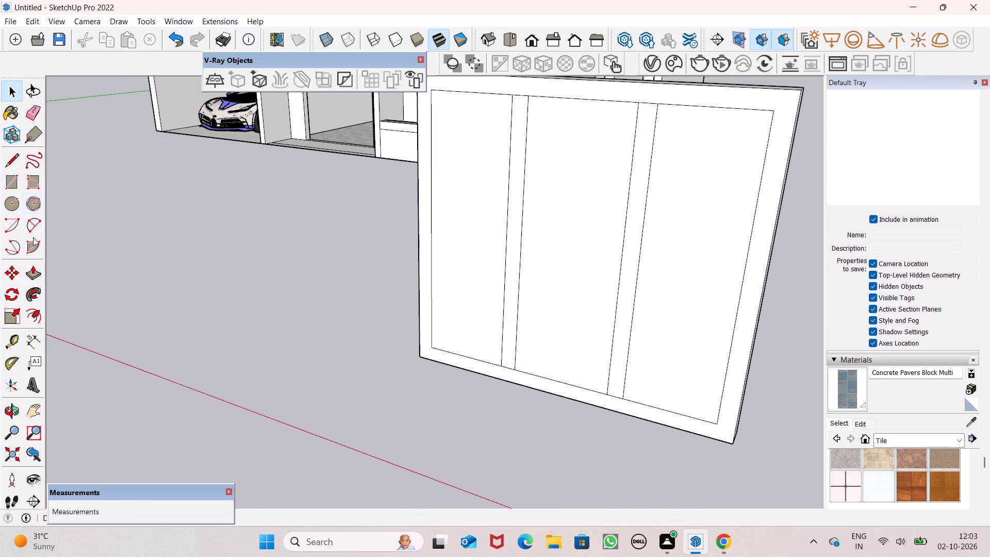
Pull the window frame's outer border forward about 3/4" from the panes.
{"action": "left_click", "coordinate": [37, 270]}
{"action": "left_click", "coordinate": [729, 427]}
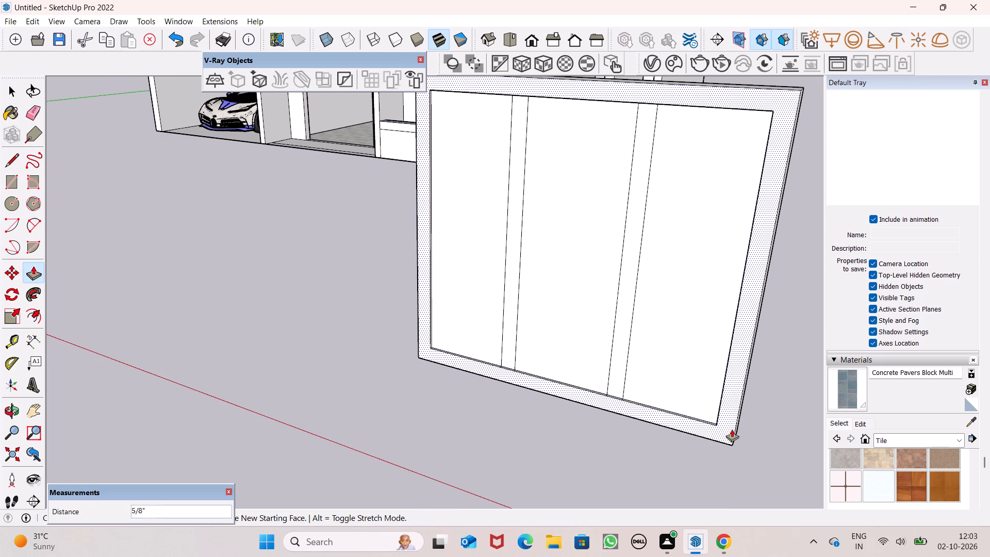
{"action": "scroll", "coordinate": [709, 406], "scroll_direction": "up", "scroll_amount": 5}
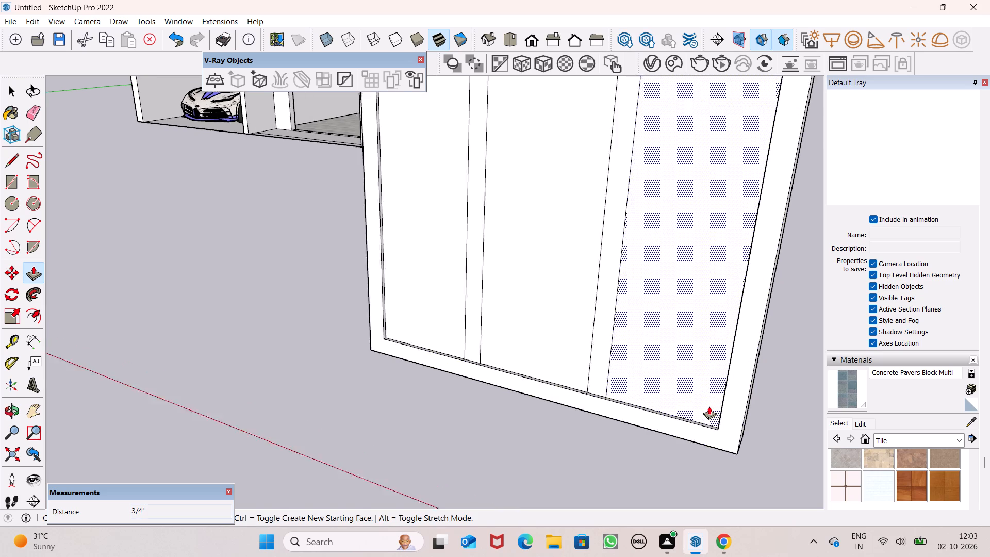
Pull both vertical strips forward 3/4" so they are flush with the frame's outer border.
{"action": "scroll", "coordinate": [709, 406], "scroll_direction": "up", "scroll_amount": 3}
{"action": "middle_click_drag", "start_coordinate": [673, 401], "coordinate": [702, 474]}
{"action": "scroll", "coordinate": [706, 459], "scroll_direction": "up", "scroll_amount": 2}
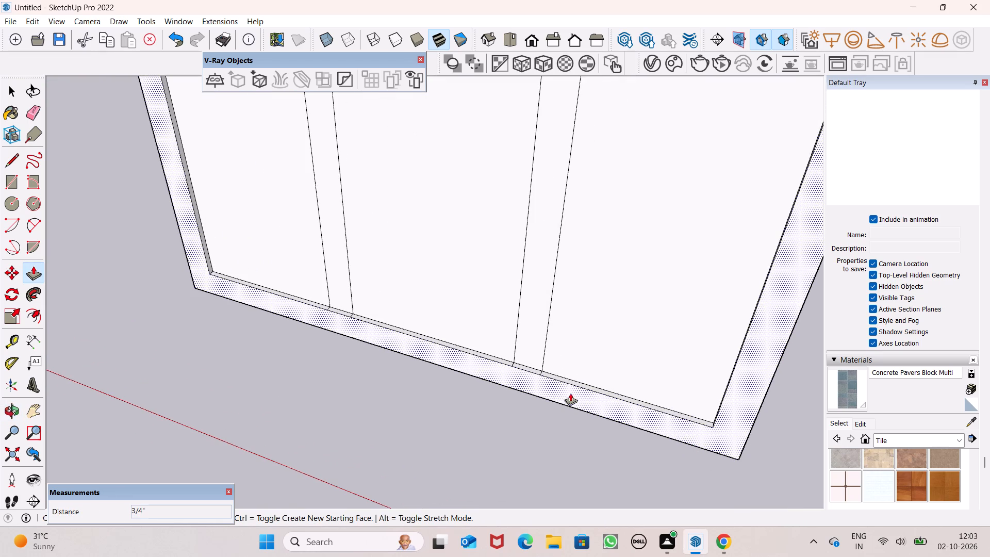
{"action": "left_click_drag", "start_coordinate": [530, 330], "coordinate": [530, 339]}
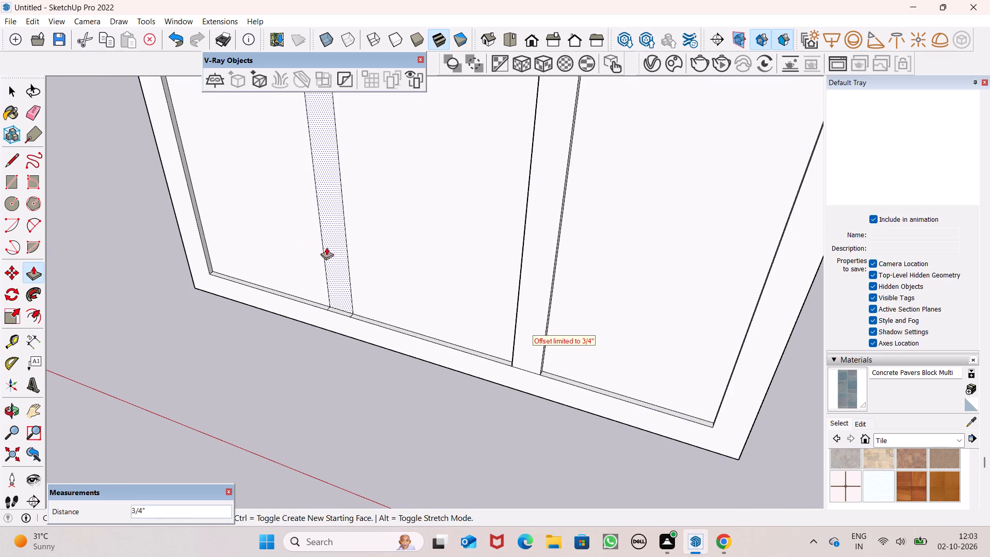
{"action": "left_click_drag", "start_coordinate": [343, 257], "coordinate": [342, 270]}
{"action": "scroll", "coordinate": [463, 375], "scroll_direction": "down", "scroll_amount": 6}
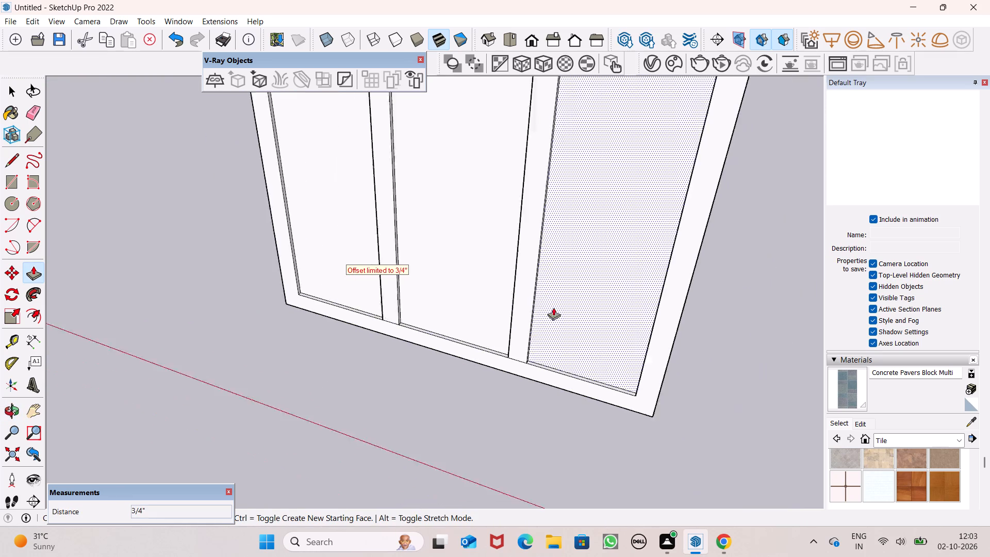
{"action": "scroll", "coordinate": [553, 307], "scroll_direction": "down", "scroll_amount": 5}
{"action": "middle_click_drag", "start_coordinate": [659, 301], "coordinate": [715, 229]}
{"action": "key", "text": "space"}
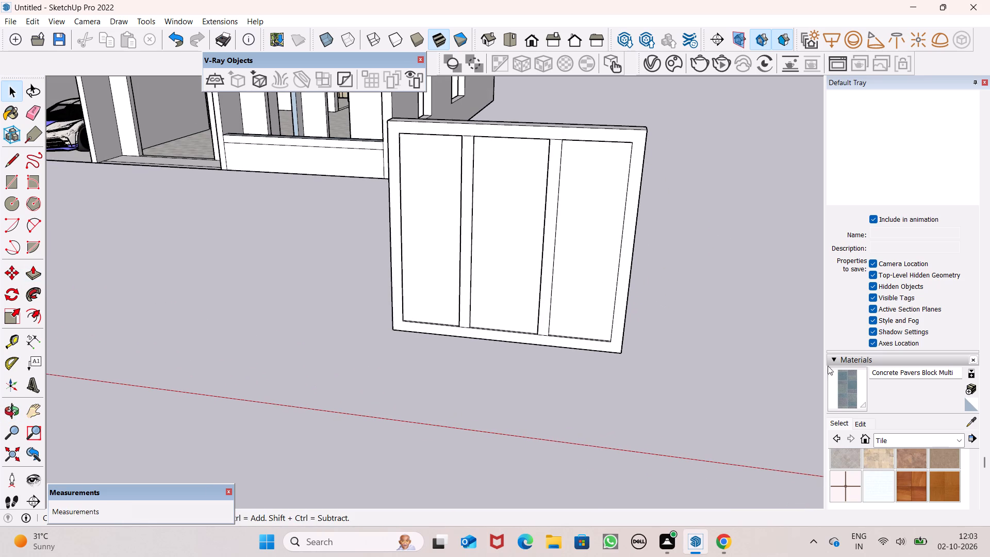
Paint the three window panes with Translucent Glass Gray from the Glass and Mirrors materials.
{"action": "scroll", "coordinate": [938, 470], "scroll_direction": "down", "scroll_amount": 2}
{"action": "left_click", "coordinate": [910, 379]}
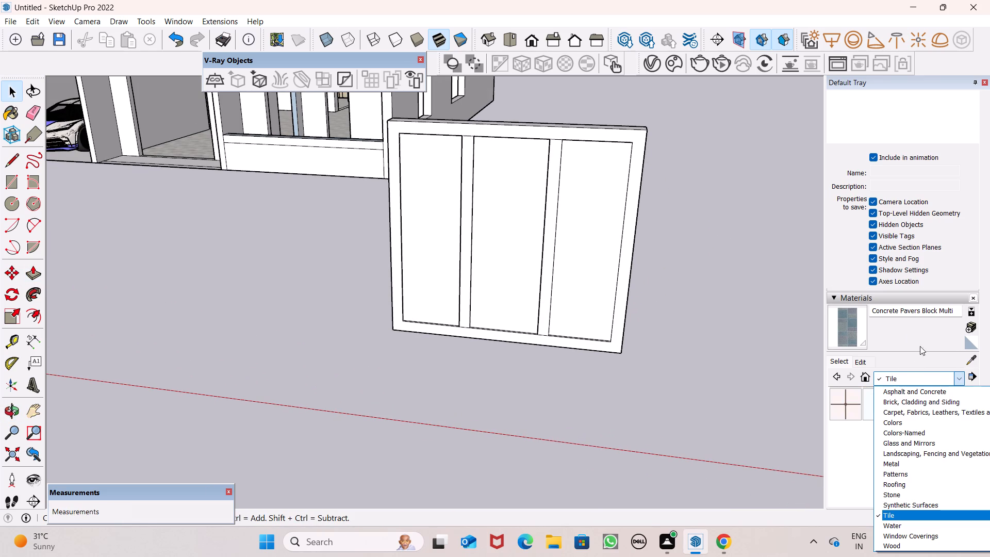
{"action": "left_click", "coordinate": [929, 445]}
{"action": "left_click", "coordinate": [943, 437]}
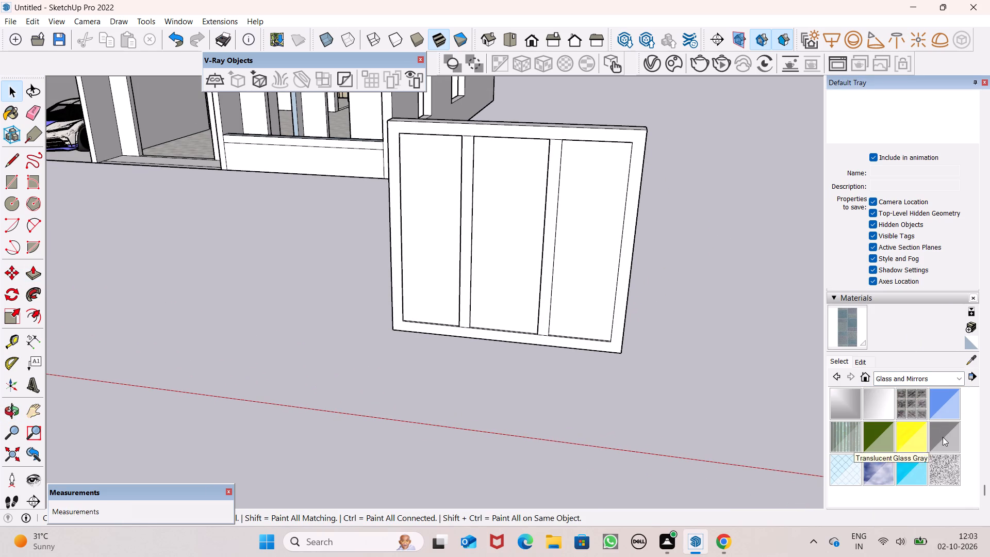
{"action": "left_click", "coordinate": [445, 224]}
{"action": "left_click", "coordinate": [493, 226]}
{"action": "left_click", "coordinate": [571, 230]}
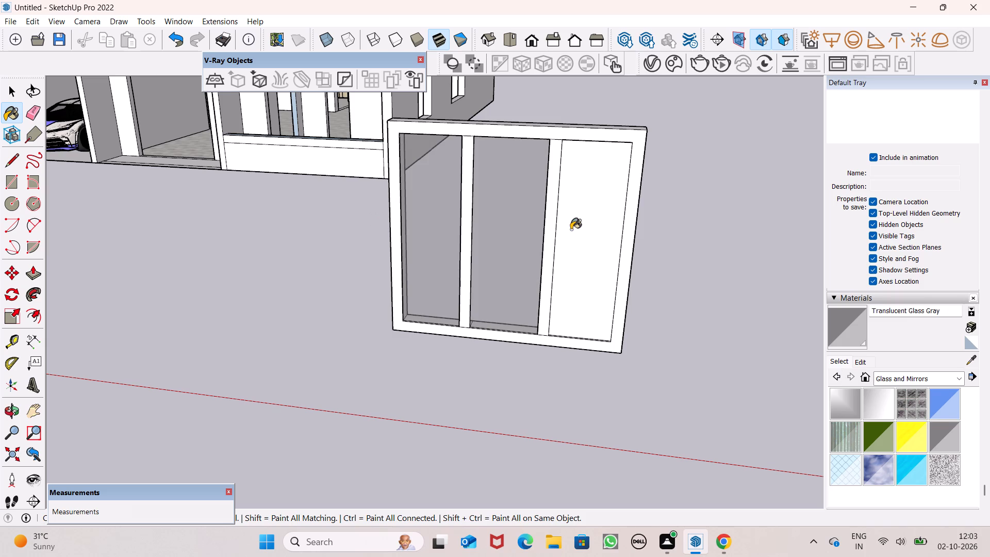
{"action": "scroll", "coordinate": [629, 241], "scroll_direction": "up", "scroll_amount": 1}
{"action": "middle_click_drag", "start_coordinate": [629, 241], "coordinate": [640, 196]}
{"action": "scroll", "coordinate": [874, 365], "scroll_direction": "down", "scroll_amount": 3}
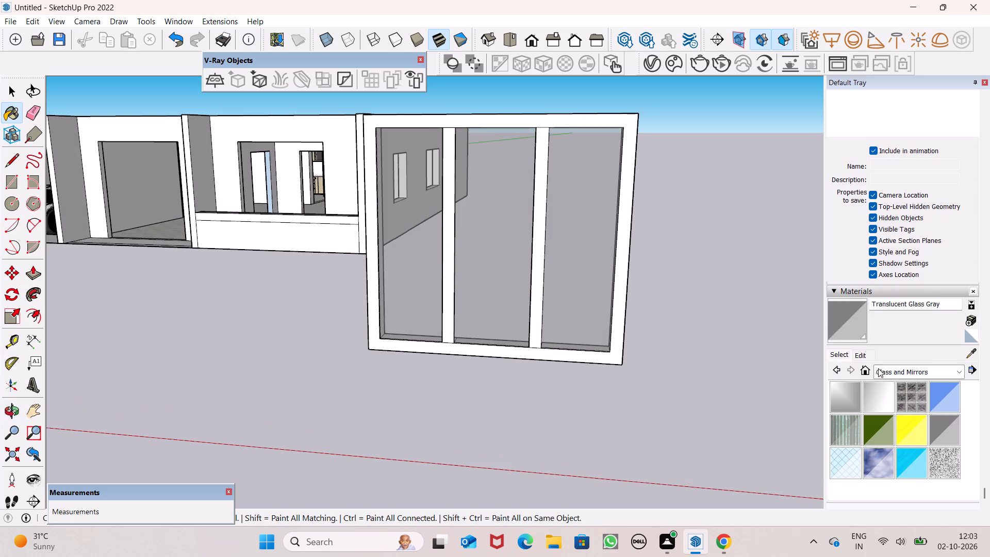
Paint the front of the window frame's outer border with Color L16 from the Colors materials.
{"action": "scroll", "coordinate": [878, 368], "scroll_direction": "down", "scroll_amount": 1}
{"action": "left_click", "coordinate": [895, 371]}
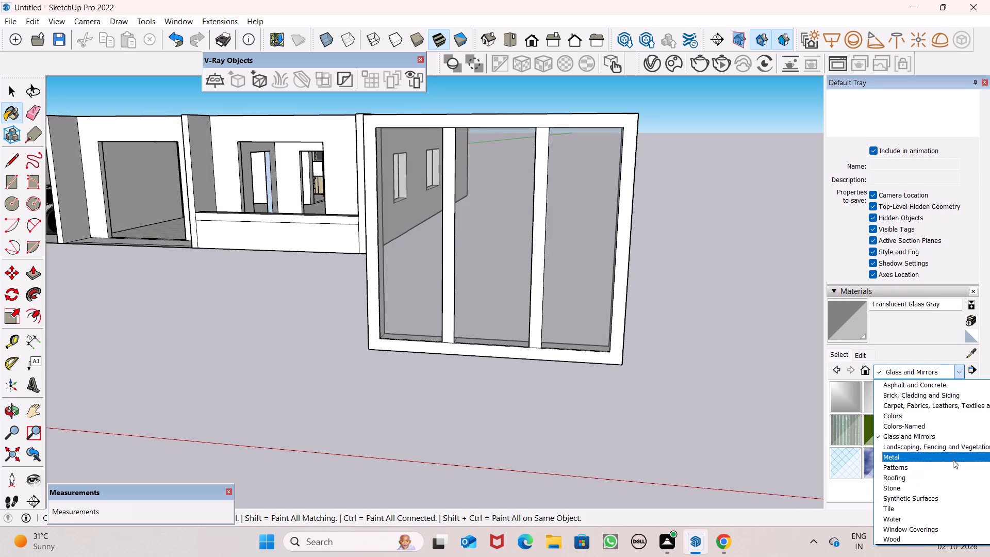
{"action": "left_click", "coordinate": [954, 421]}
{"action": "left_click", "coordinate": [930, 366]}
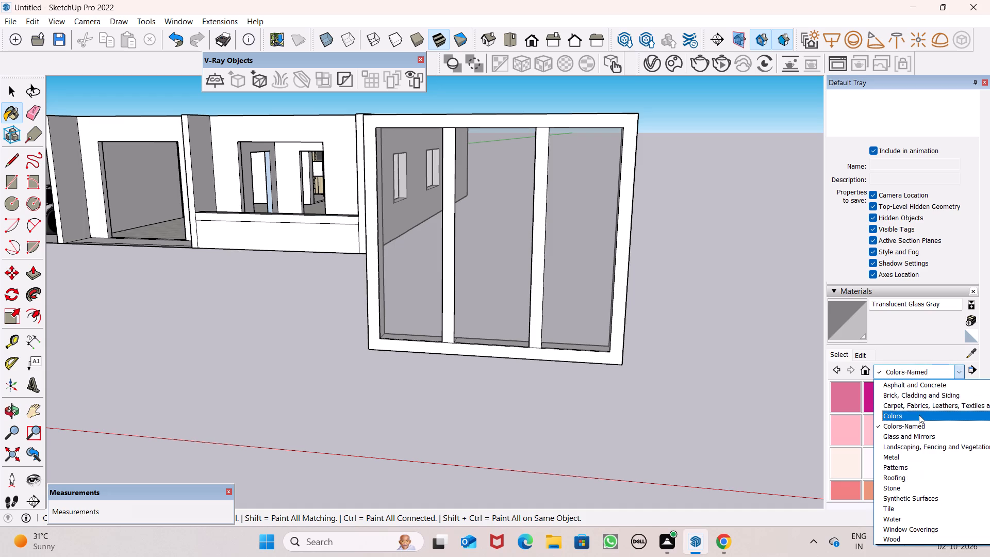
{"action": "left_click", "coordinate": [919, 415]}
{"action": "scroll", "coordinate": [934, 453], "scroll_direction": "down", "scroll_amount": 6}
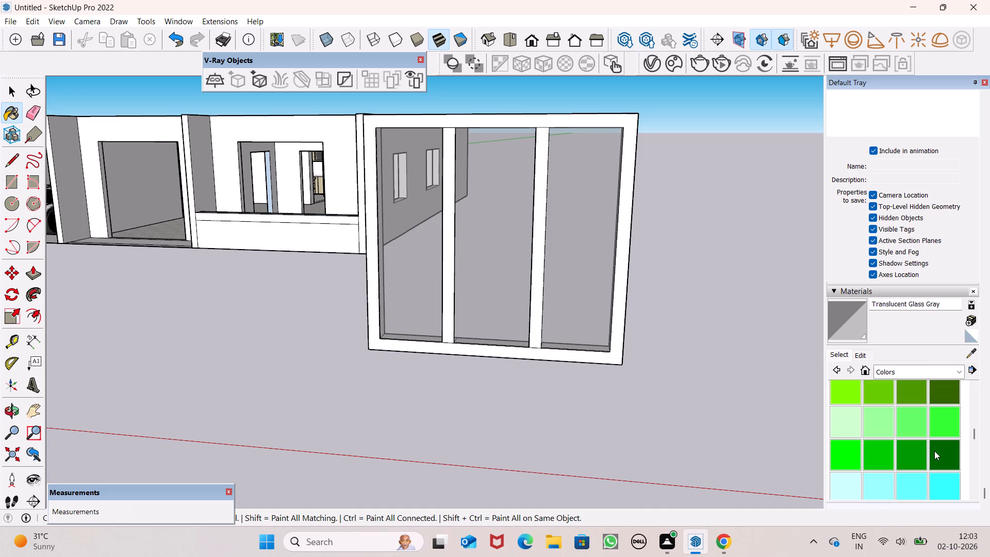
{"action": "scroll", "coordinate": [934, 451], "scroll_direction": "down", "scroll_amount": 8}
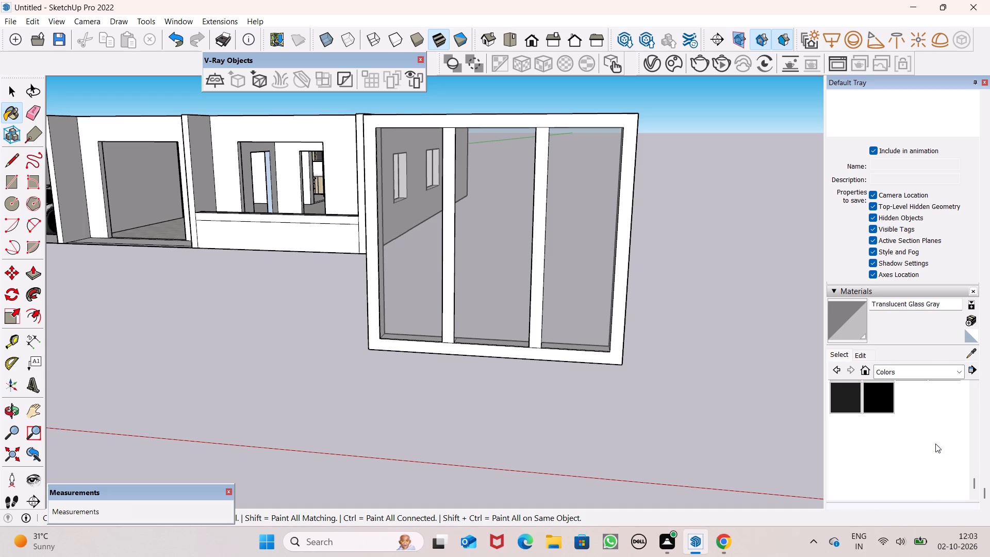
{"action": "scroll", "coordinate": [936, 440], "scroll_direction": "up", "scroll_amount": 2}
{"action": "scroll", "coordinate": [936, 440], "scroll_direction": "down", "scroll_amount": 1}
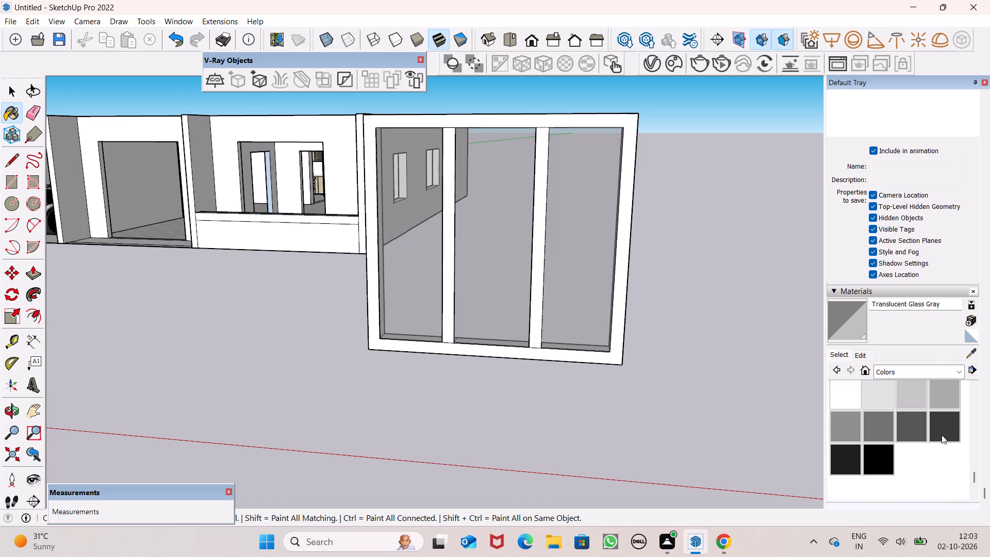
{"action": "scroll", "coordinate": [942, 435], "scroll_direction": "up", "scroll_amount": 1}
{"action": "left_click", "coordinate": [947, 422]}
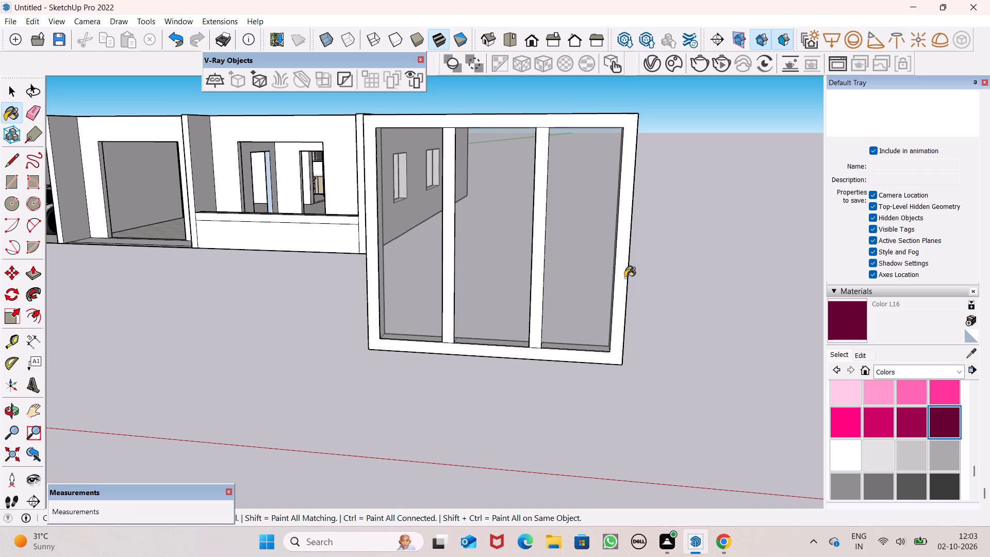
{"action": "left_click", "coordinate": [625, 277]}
Paint the front of the window frame's outer border and both vertical strips with Color C08 from the Colors materials.
{"action": "scroll", "coordinate": [904, 418], "scroll_direction": "up", "scroll_amount": 1}
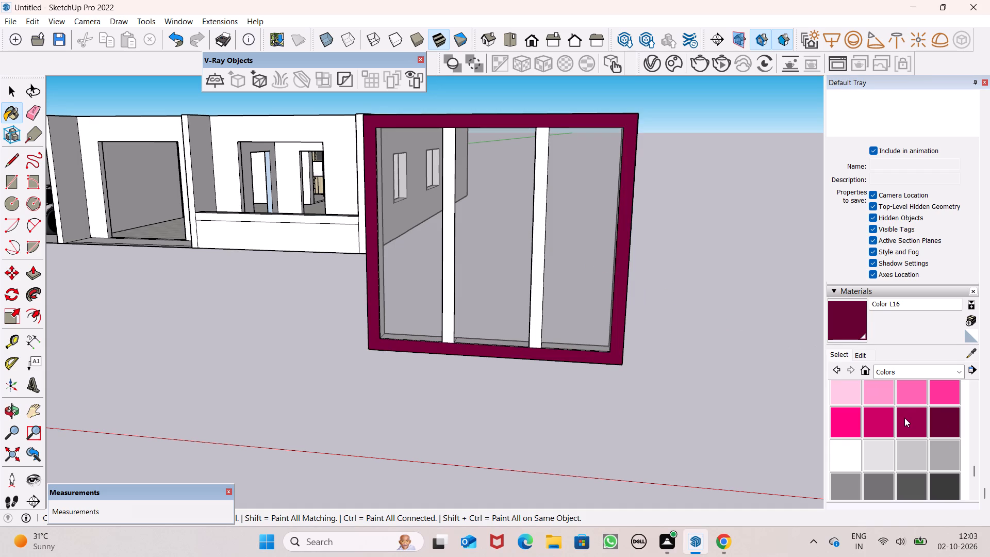
{"action": "scroll", "coordinate": [904, 418], "scroll_direction": "up", "scroll_amount": 8}
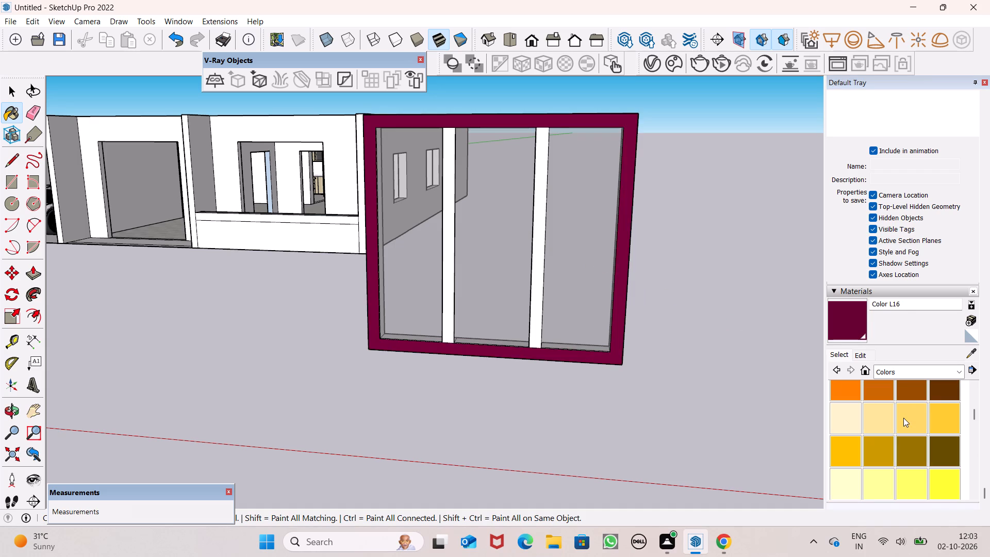
{"action": "left_click", "coordinate": [945, 393]}
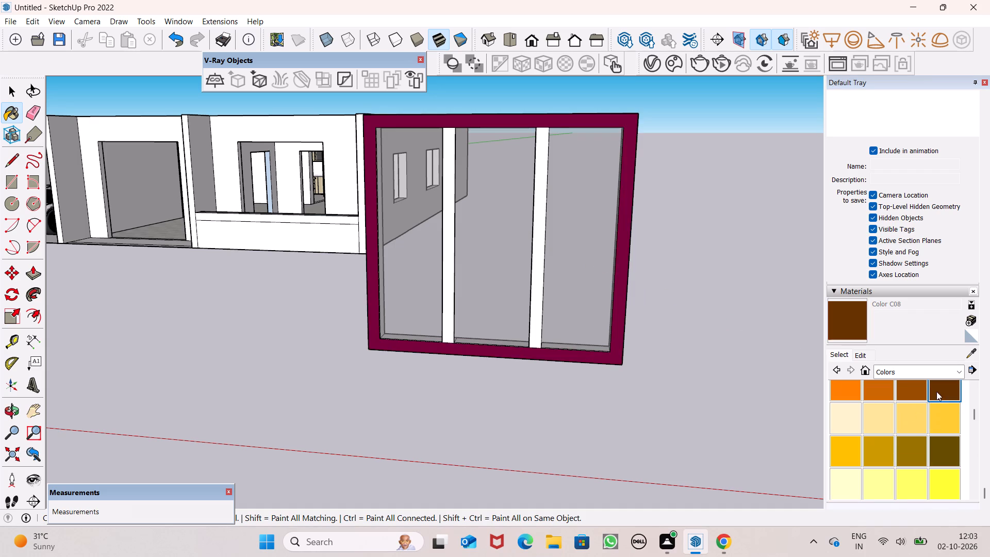
{"action": "left_click", "coordinate": [619, 290]}
{"action": "scroll", "coordinate": [530, 234], "scroll_direction": "down", "scroll_amount": 1}
{"action": "scroll", "coordinate": [530, 234], "scroll_direction": "up", "scroll_amount": 2}
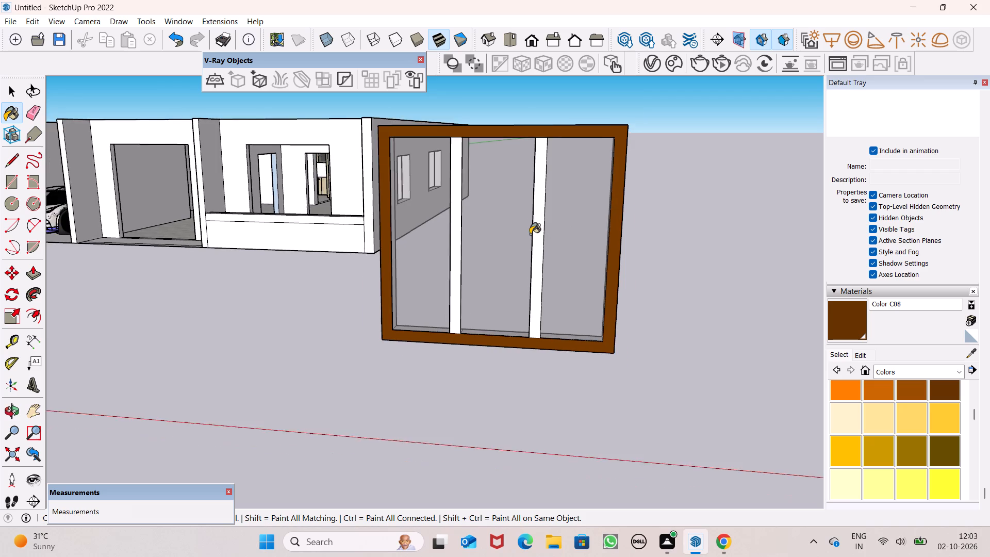
{"action": "left_click", "coordinate": [544, 226]}
{"action": "left_click", "coordinate": [449, 221]}
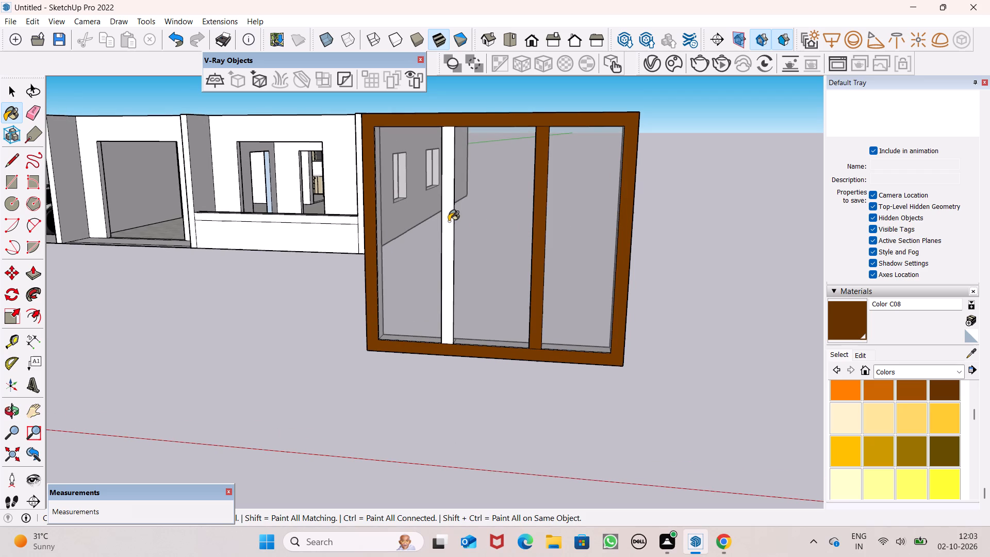
Paint the outer top face and both outer side faces of the window frame with Color C08.
{"action": "scroll", "coordinate": [537, 238], "scroll_direction": "down", "scroll_amount": 2}
{"action": "middle_click_drag", "start_coordinate": [567, 261], "coordinate": [423, 395]}
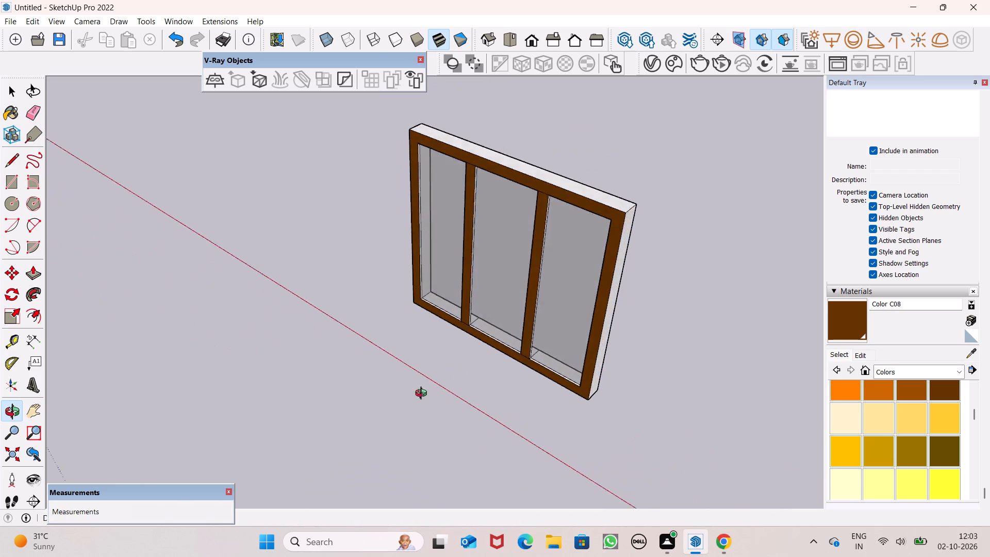
{"action": "middle_click_drag", "start_coordinate": [423, 395], "coordinate": [443, 427]}
{"action": "scroll", "coordinate": [601, 206], "scroll_direction": "up", "scroll_amount": 4}
{"action": "left_click", "coordinate": [593, 214]}
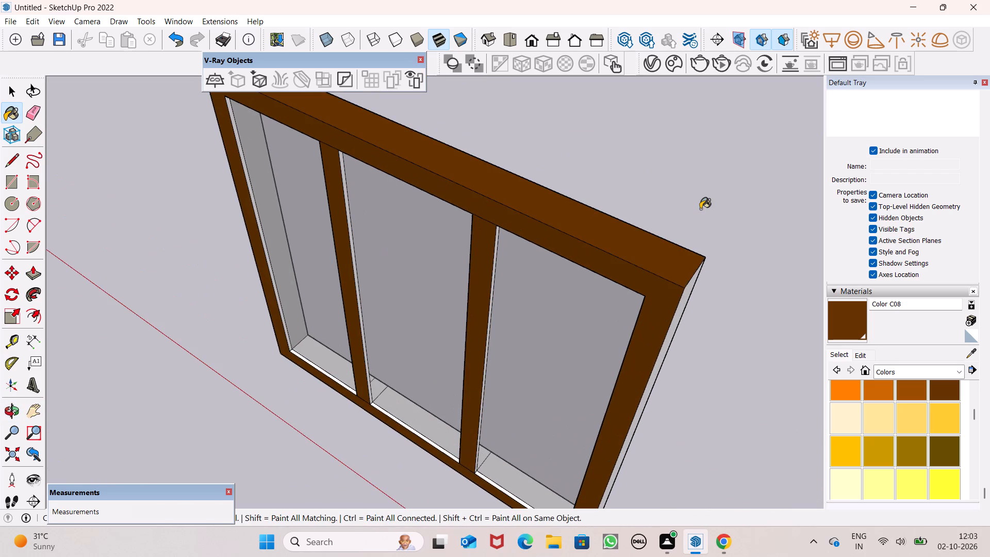
{"action": "scroll", "coordinate": [700, 209], "scroll_direction": "down", "scroll_amount": 4}
{"action": "middle_click_drag", "start_coordinate": [748, 286], "coordinate": [685, 223]}
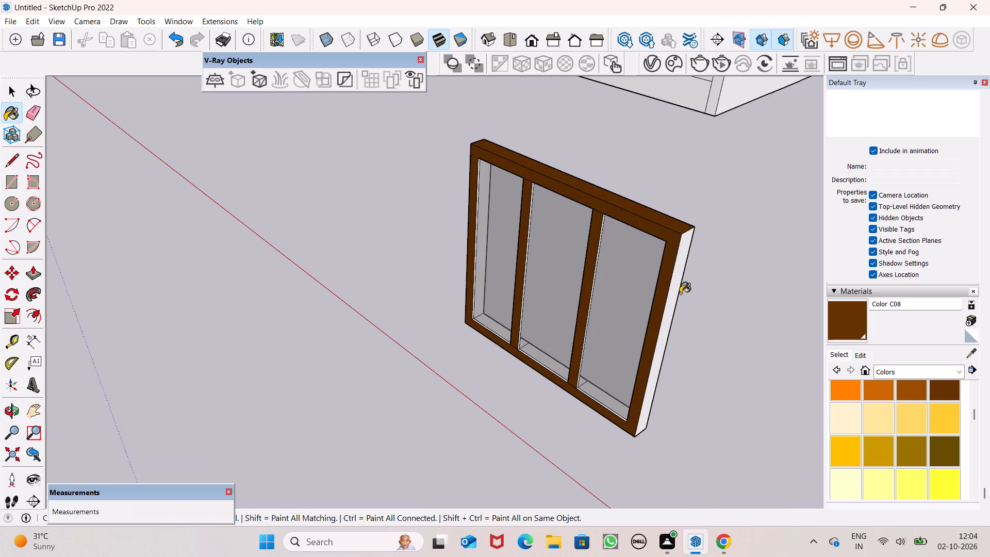
{"action": "left_click", "coordinate": [676, 294]}
{"action": "scroll", "coordinate": [703, 259], "scroll_direction": "down", "scroll_amount": 5}
{"action": "middle_click_drag", "start_coordinate": [613, 303], "coordinate": [636, 304]}
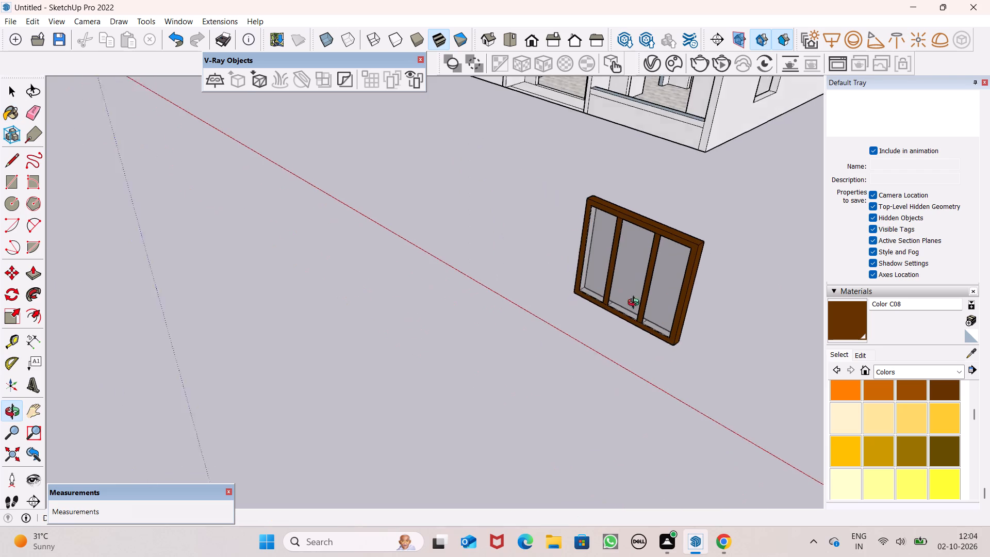
{"action": "middle_click_drag", "start_coordinate": [636, 304], "coordinate": [836, 271]}
{"action": "scroll", "coordinate": [616, 192], "scroll_direction": "up", "scroll_amount": 9}
{"action": "middle_click_drag", "start_coordinate": [615, 195], "coordinate": [672, 209]}
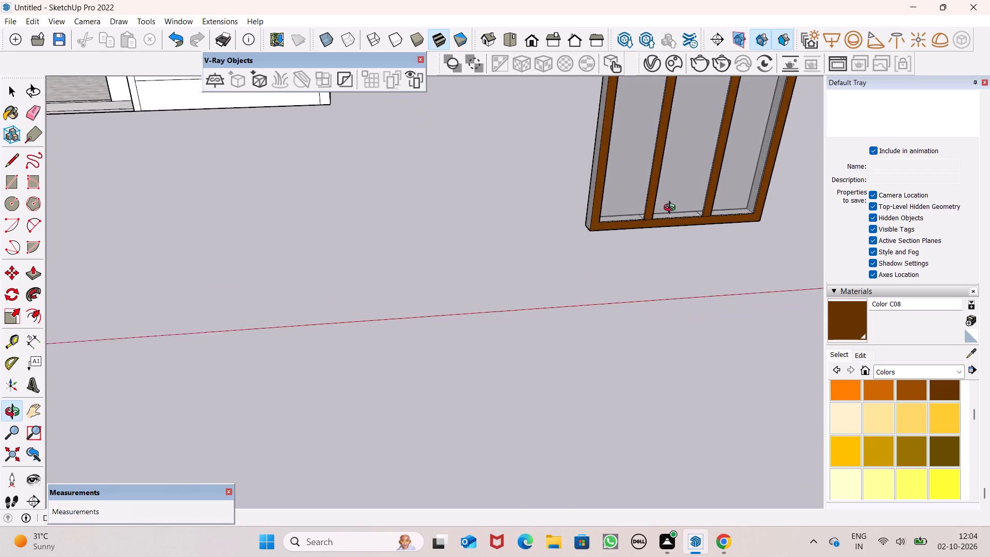
{"action": "middle_click_drag", "start_coordinate": [672, 209], "coordinate": [707, 201]}
{"action": "scroll", "coordinate": [523, 154], "scroll_direction": "up", "scroll_amount": 5}
{"action": "left_click", "coordinate": [663, 185]}
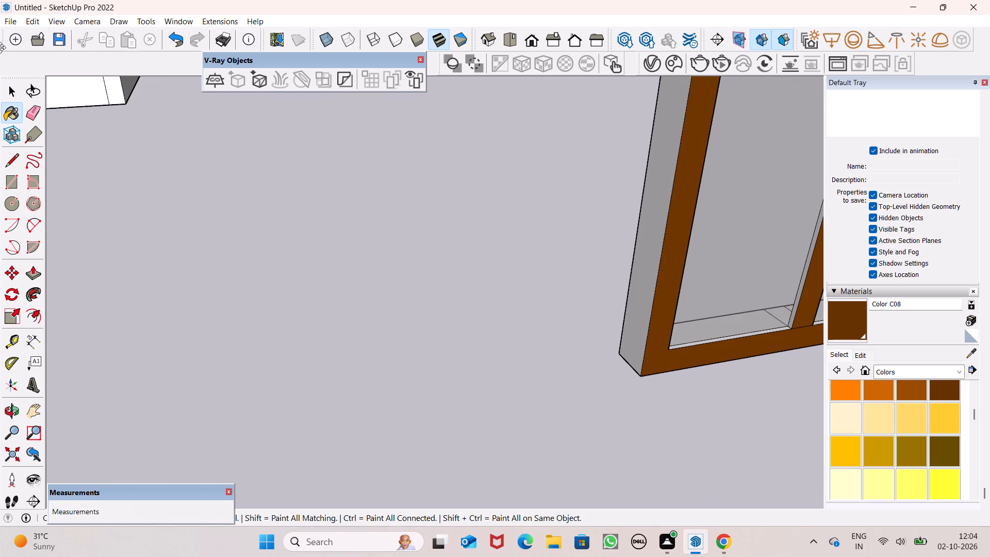
Paint the bottom ledge segments and adjoining inner side face of the window frame's back recess with Color C08.
{"action": "scroll", "coordinate": [219, 272], "scroll_direction": "down", "scroll_amount": 7}
{"action": "scroll", "coordinate": [343, 234], "scroll_direction": "down", "scroll_amount": 4}
{"action": "middle_click_drag", "start_coordinate": [389, 240], "coordinate": [388, 241]}
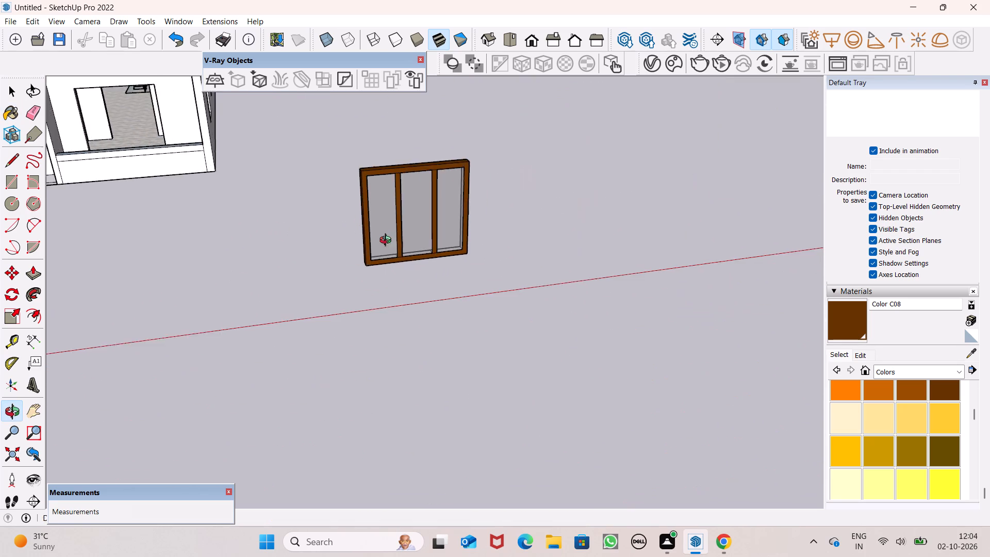
{"action": "middle_click_drag", "start_coordinate": [388, 241], "coordinate": [80, 237]}
{"action": "scroll", "coordinate": [384, 191], "scroll_direction": "up", "scroll_amount": 6}
{"action": "scroll", "coordinate": [304, 183], "scroll_direction": "up", "scroll_amount": 1}
{"action": "middle_click_drag", "start_coordinate": [304, 183], "coordinate": [287, 237]}
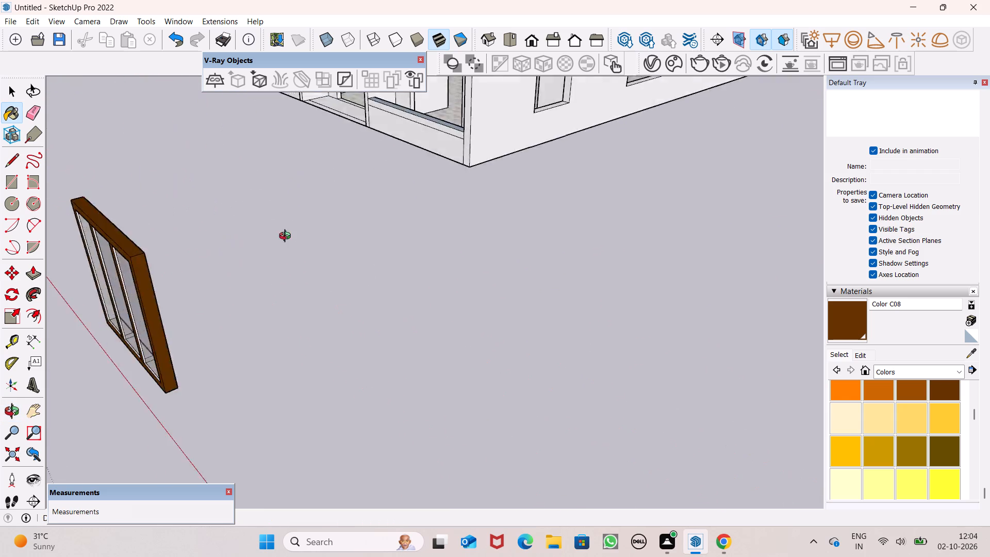
{"action": "middle_click_drag", "start_coordinate": [287, 237], "coordinate": [136, 255]}
{"action": "scroll", "coordinate": [345, 185], "scroll_direction": "down", "scroll_amount": 11}
{"action": "scroll", "coordinate": [192, 212], "scroll_direction": "down", "scroll_amount": 1}
{"action": "scroll", "coordinate": [185, 211], "scroll_direction": "up", "scroll_amount": 8}
{"action": "scroll", "coordinate": [127, 230], "scroll_direction": "up", "scroll_amount": 9}
{"action": "scroll", "coordinate": [127, 232], "scroll_direction": "down", "scroll_amount": 1}
{"action": "scroll", "coordinate": [127, 232], "scroll_direction": "up", "scroll_amount": 12}
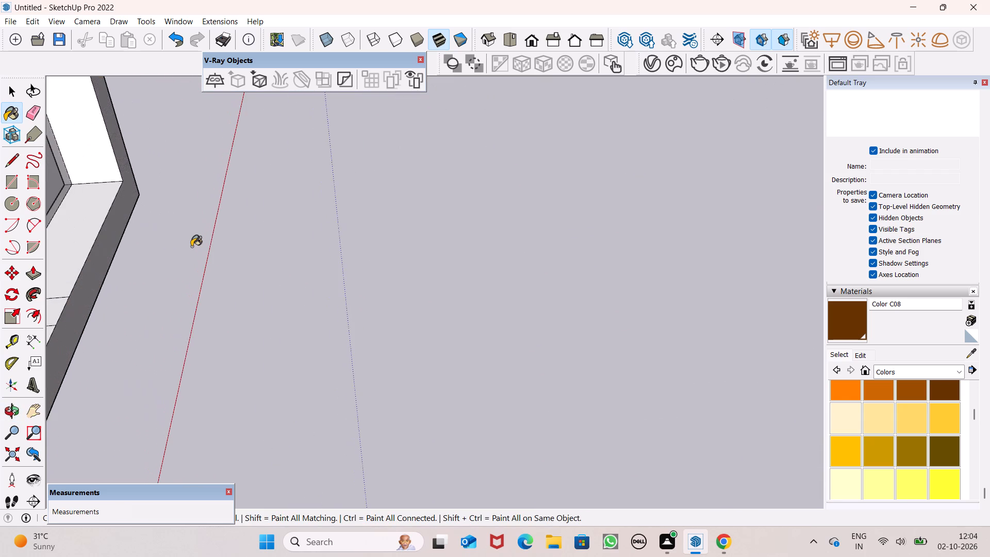
{"action": "scroll", "coordinate": [191, 247], "scroll_direction": "down", "scroll_amount": 7}
{"action": "scroll", "coordinate": [147, 278], "scroll_direction": "up", "scroll_amount": 4}
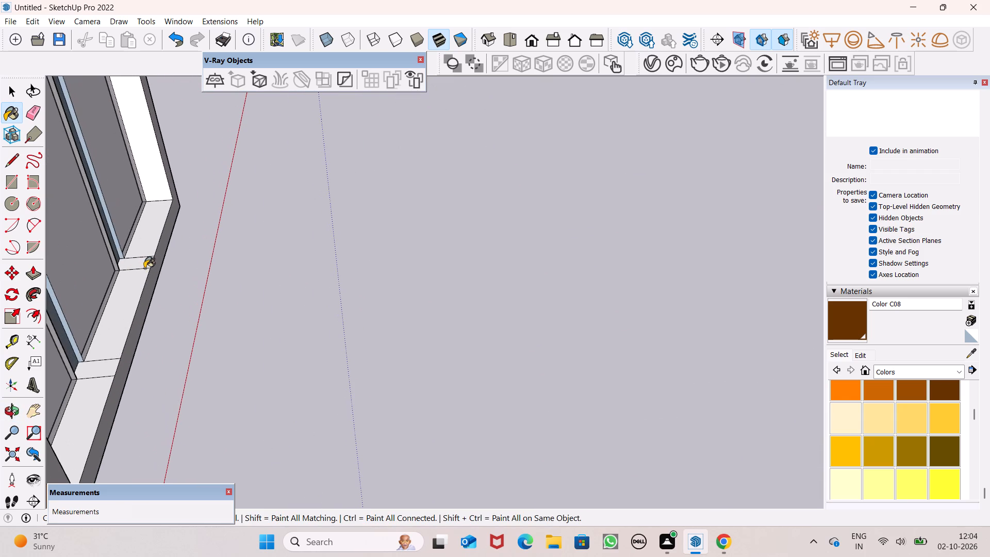
{"action": "left_click", "coordinate": [147, 258]}
{"action": "left_click", "coordinate": [138, 282]}
{"action": "left_click", "coordinate": [147, 209]}
{"action": "left_click", "coordinate": [157, 176]}
{"action": "scroll", "coordinate": [180, 182], "scroll_direction": "down", "scroll_amount": 8}
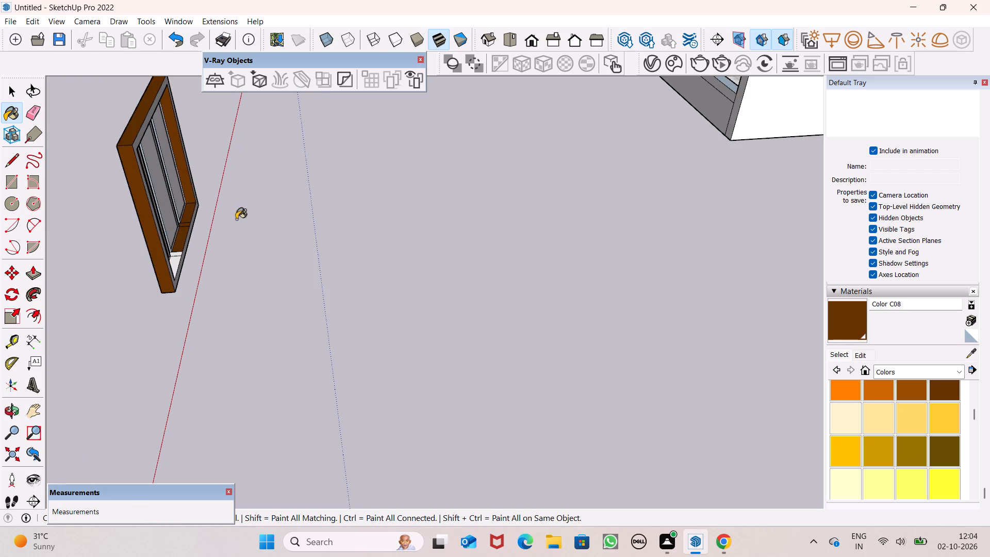
{"action": "middle_click_drag", "start_coordinate": [238, 232], "coordinate": [47, 257]}
{"action": "scroll", "coordinate": [158, 177], "scroll_direction": "up", "scroll_amount": 9}
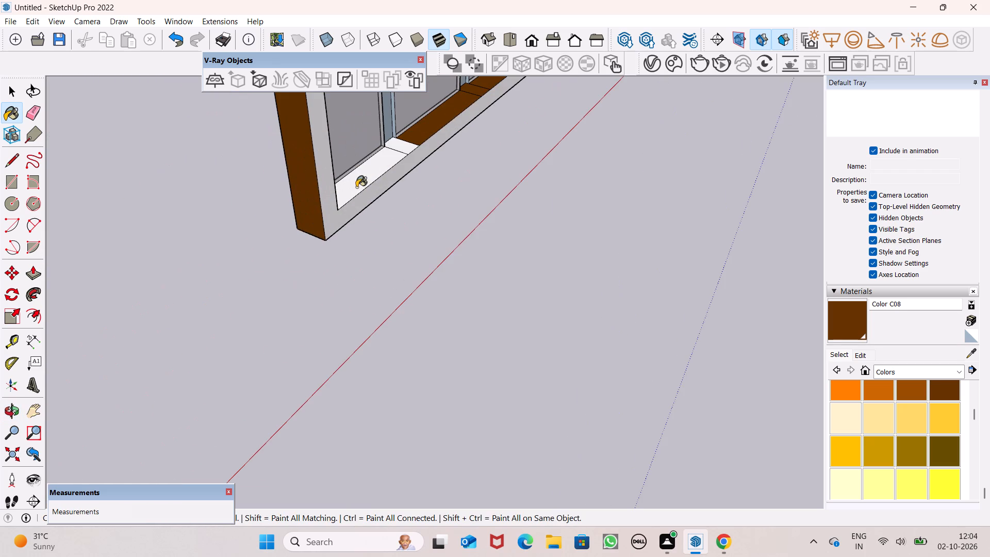
{"action": "left_click", "coordinate": [357, 186]}
{"action": "left_click", "coordinate": [406, 152]}
Paint the back border of the window frame and its other inner side face with Color C08.
{"action": "scroll", "coordinate": [406, 177], "scroll_direction": "down", "scroll_amount": 7}
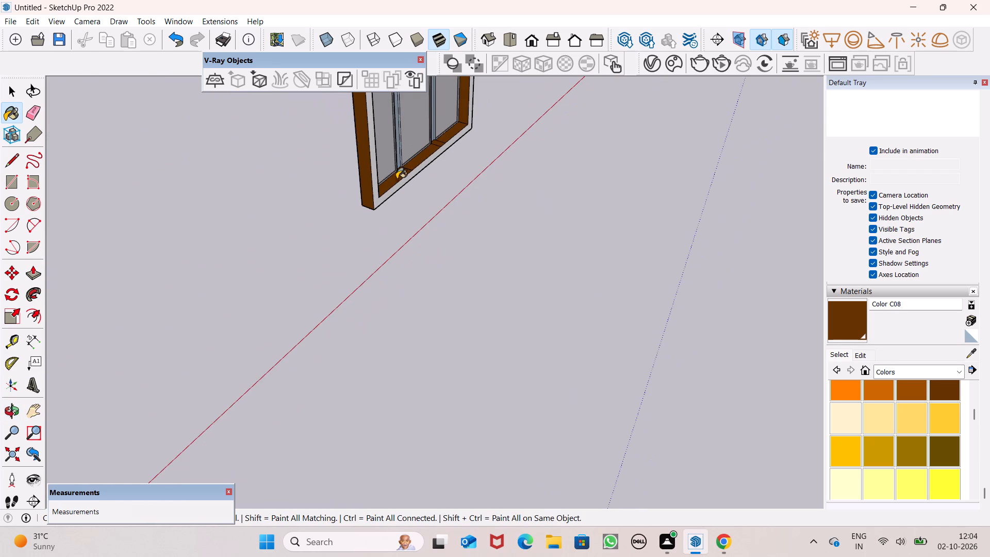
{"action": "middle_click_drag", "start_coordinate": [400, 183], "coordinate": [166, 157]}
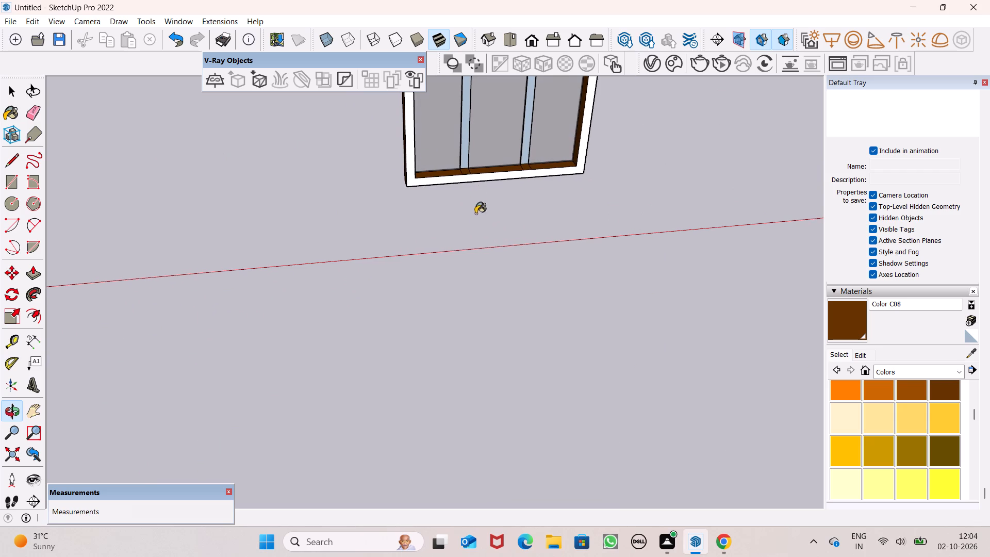
{"action": "scroll", "coordinate": [473, 224], "scroll_direction": "down", "scroll_amount": 3}
{"action": "scroll", "coordinate": [456, 198], "scroll_direction": "up", "scroll_amount": 1}
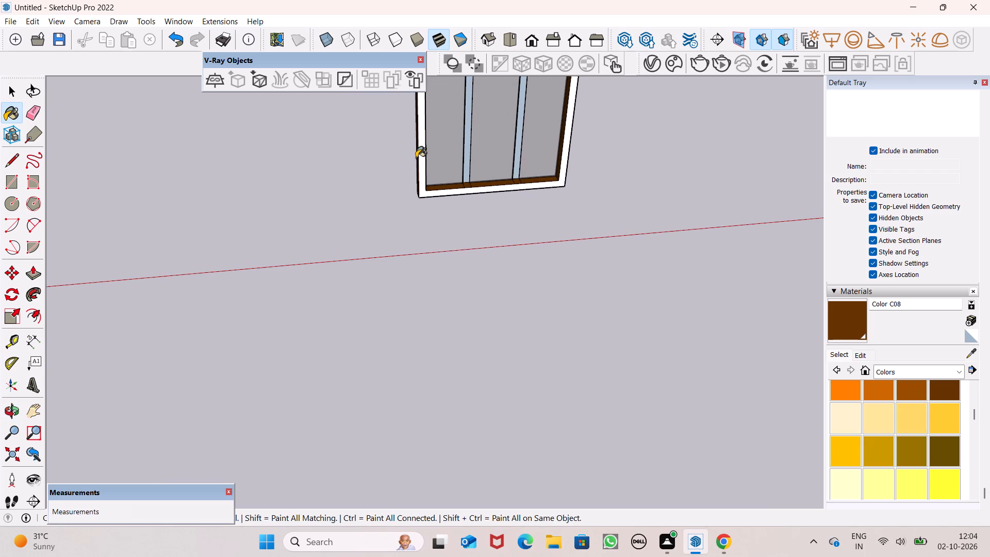
{"action": "left_click", "coordinate": [423, 151]}
{"action": "middle_click_drag", "start_coordinate": [437, 196], "coordinate": [112, 197]}
{"action": "scroll", "coordinate": [507, 136], "scroll_direction": "up", "scroll_amount": 6}
{"action": "left_click", "coordinate": [464, 143]}
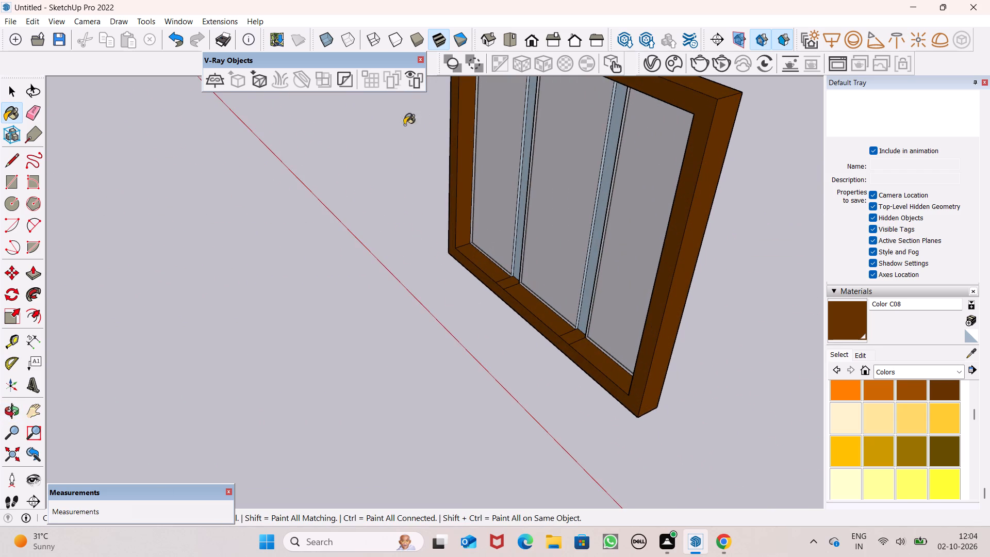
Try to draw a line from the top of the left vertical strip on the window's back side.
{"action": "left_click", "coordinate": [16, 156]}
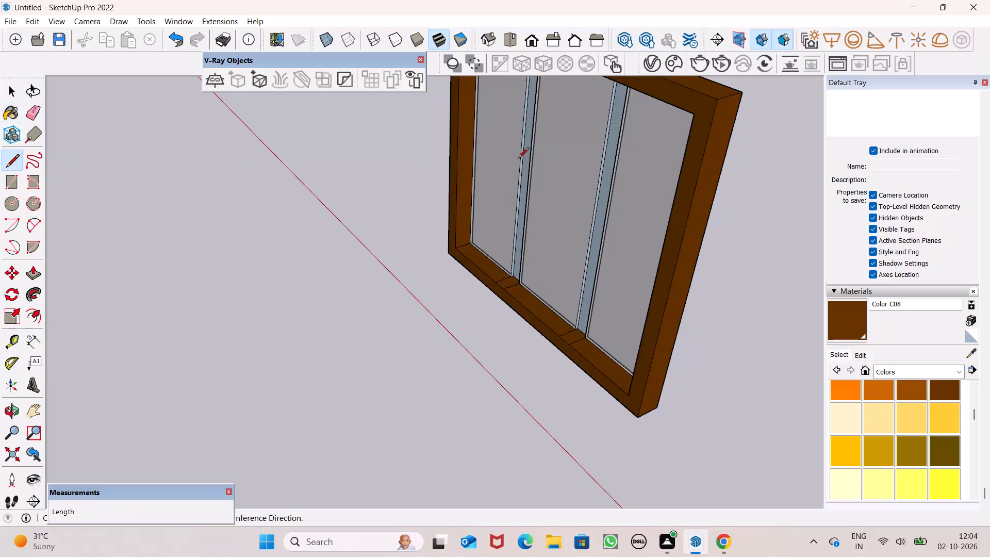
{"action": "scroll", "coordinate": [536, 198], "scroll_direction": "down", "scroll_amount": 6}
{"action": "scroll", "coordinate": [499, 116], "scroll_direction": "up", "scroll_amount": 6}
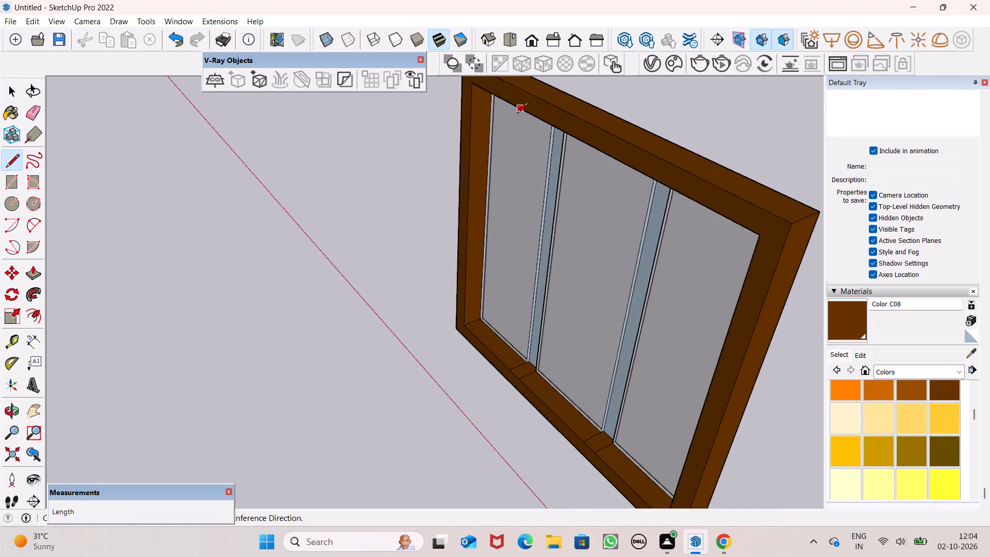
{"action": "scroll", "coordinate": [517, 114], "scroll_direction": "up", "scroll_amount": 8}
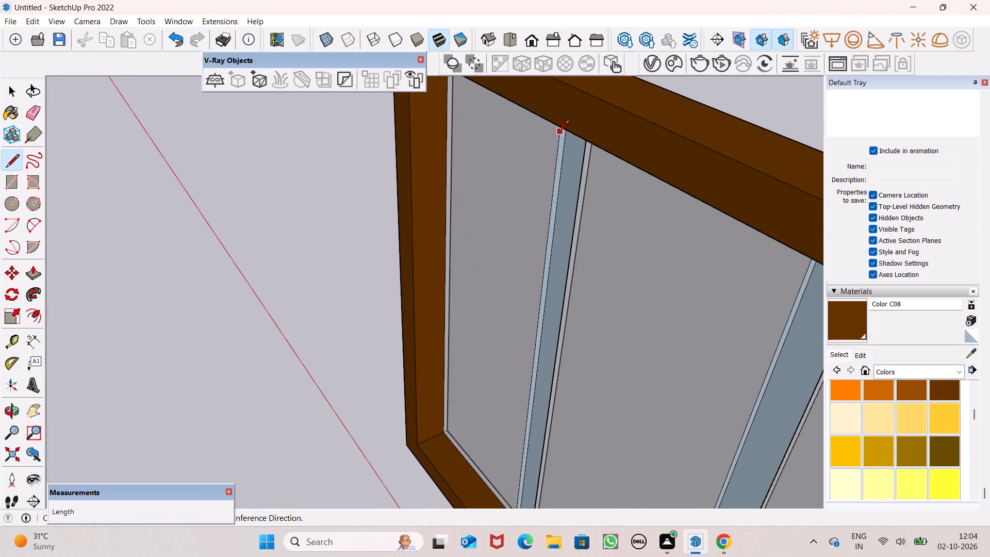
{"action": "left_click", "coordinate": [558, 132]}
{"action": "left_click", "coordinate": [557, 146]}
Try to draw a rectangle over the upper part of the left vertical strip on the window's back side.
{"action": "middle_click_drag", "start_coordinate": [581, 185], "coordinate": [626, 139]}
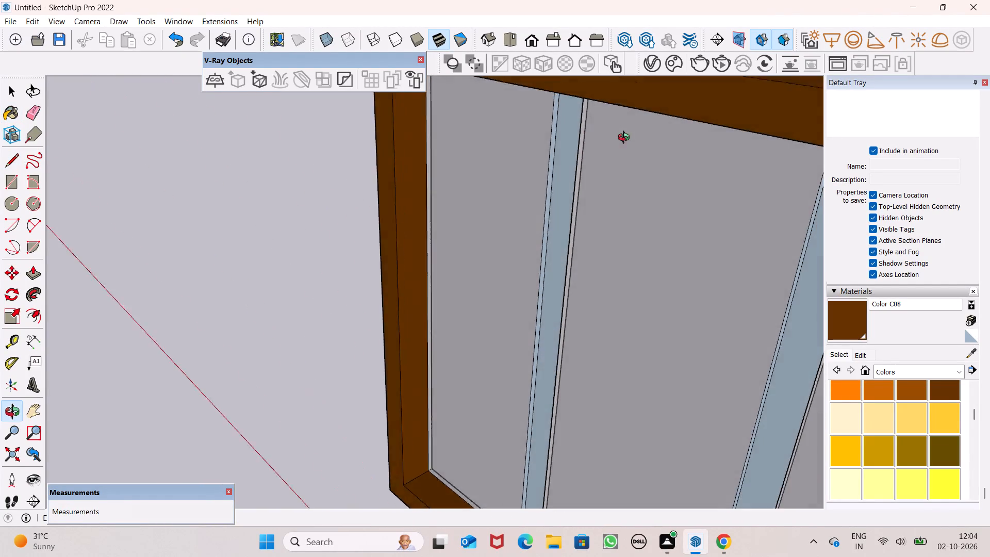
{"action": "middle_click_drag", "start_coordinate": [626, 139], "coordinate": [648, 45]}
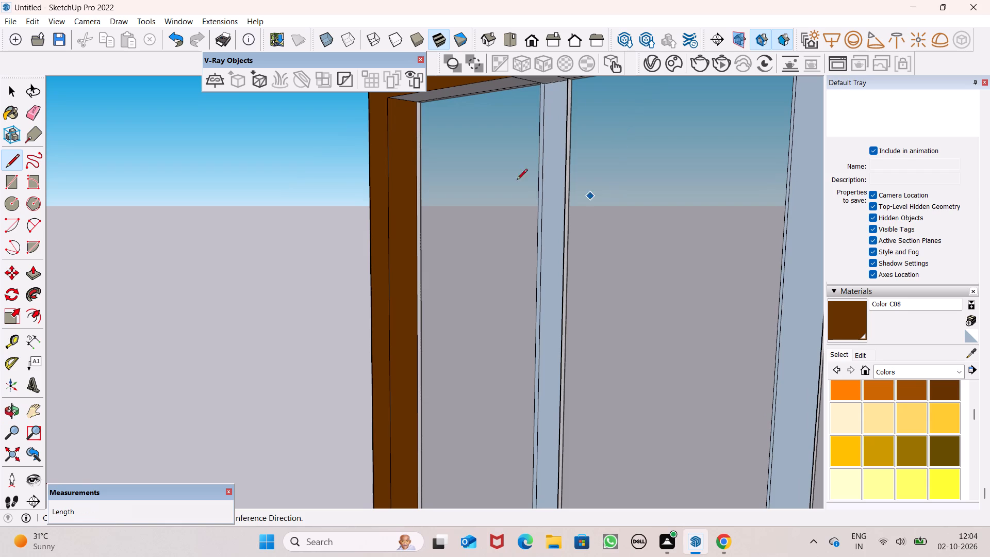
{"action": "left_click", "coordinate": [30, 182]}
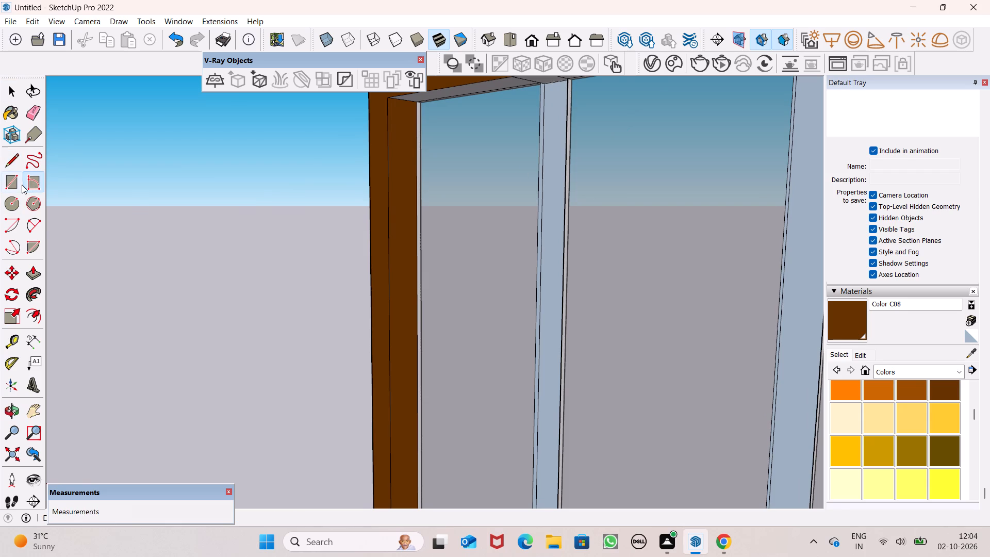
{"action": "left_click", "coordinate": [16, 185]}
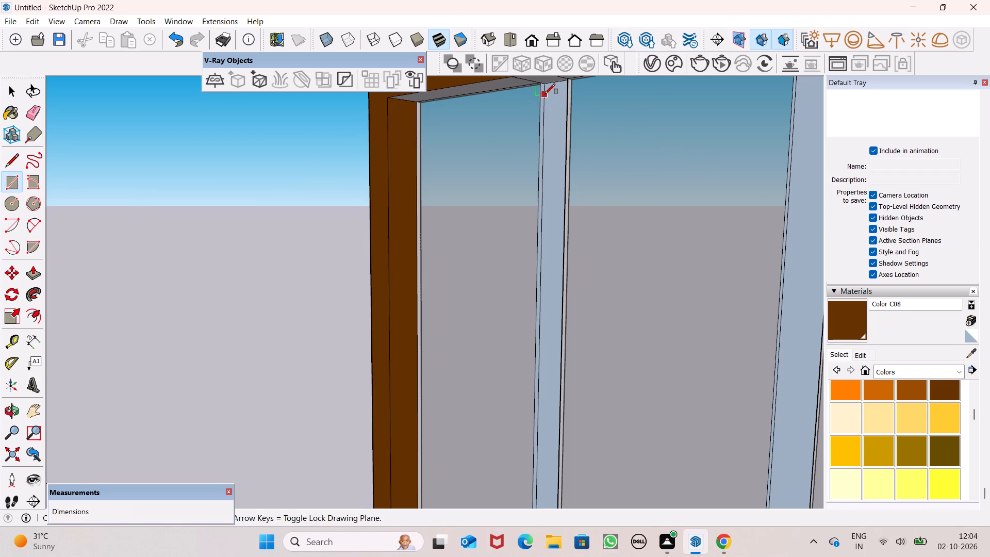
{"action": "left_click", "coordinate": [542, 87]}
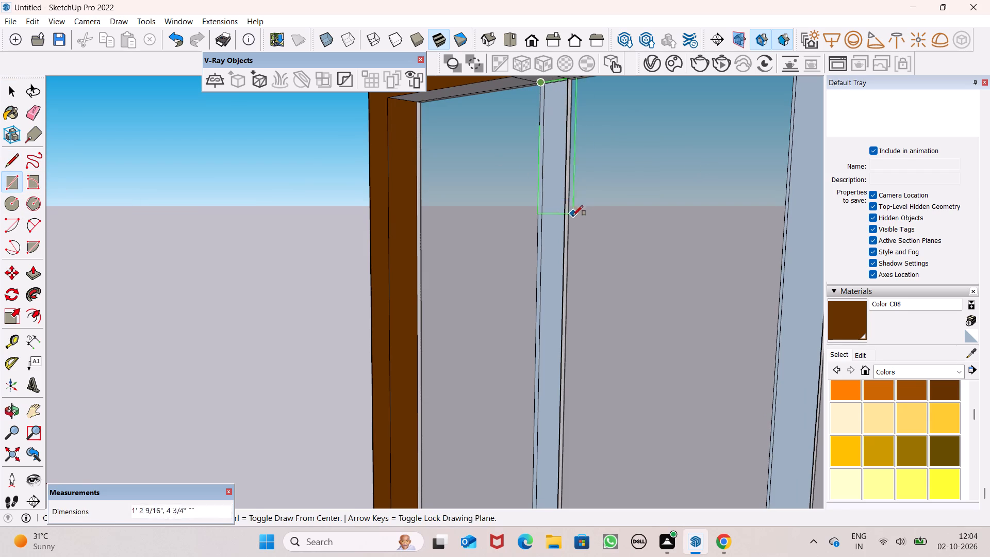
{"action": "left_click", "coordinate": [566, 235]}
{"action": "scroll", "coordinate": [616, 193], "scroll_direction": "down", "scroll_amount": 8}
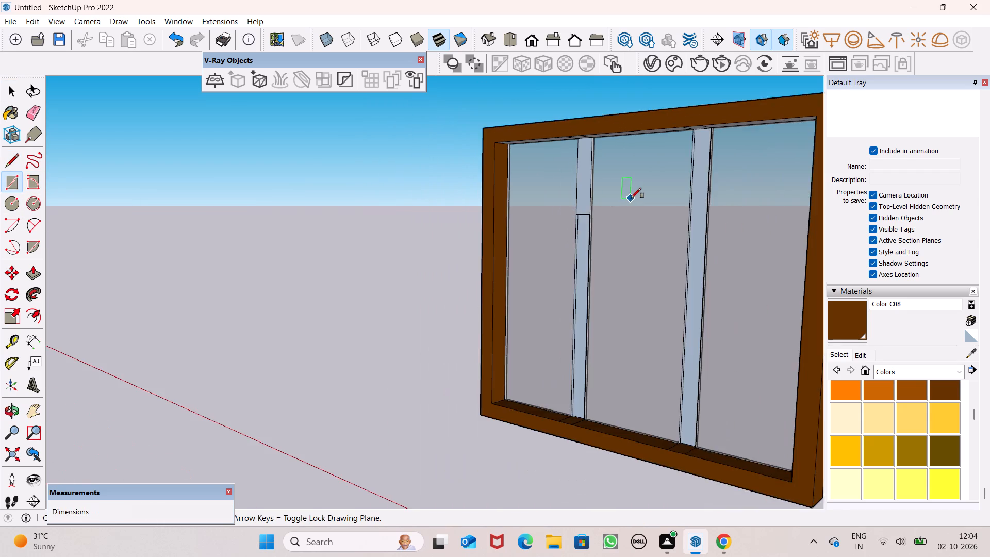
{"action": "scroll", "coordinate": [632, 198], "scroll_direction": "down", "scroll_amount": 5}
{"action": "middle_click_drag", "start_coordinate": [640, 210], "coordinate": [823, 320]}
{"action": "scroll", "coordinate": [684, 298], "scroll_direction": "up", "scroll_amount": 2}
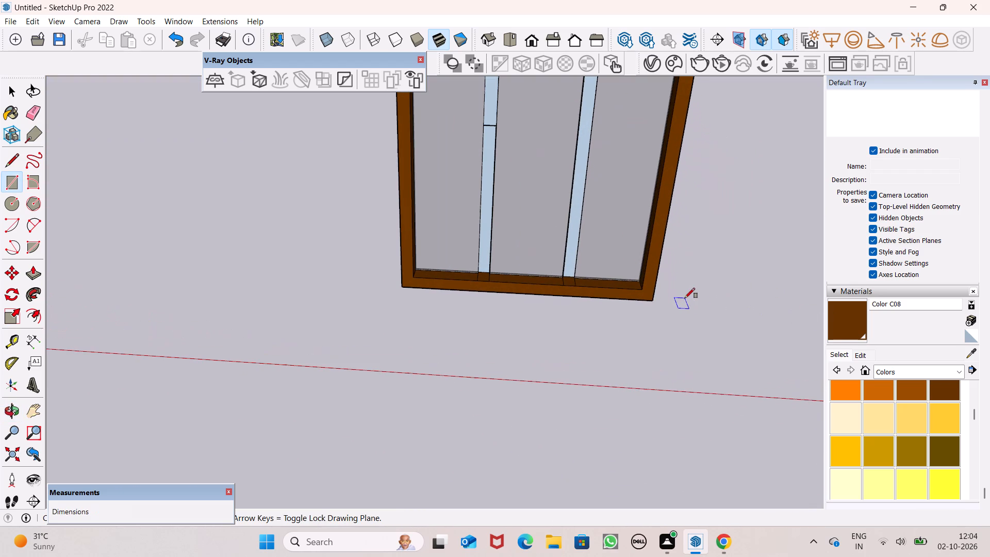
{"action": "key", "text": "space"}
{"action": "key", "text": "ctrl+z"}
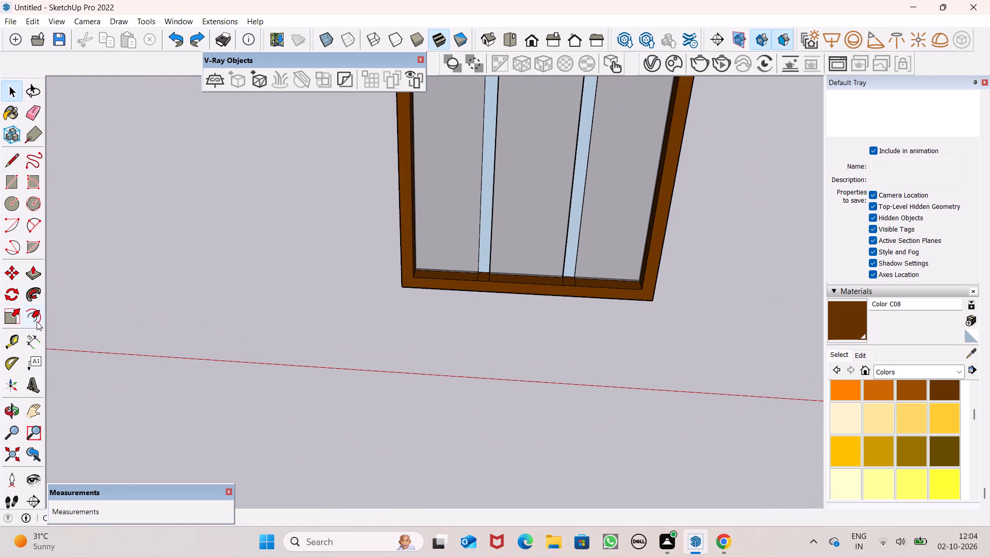
Push/Pull both vertical strips on the window's back side outward, flush with the frame's back border.
{"action": "left_click", "coordinate": [32, 271]}
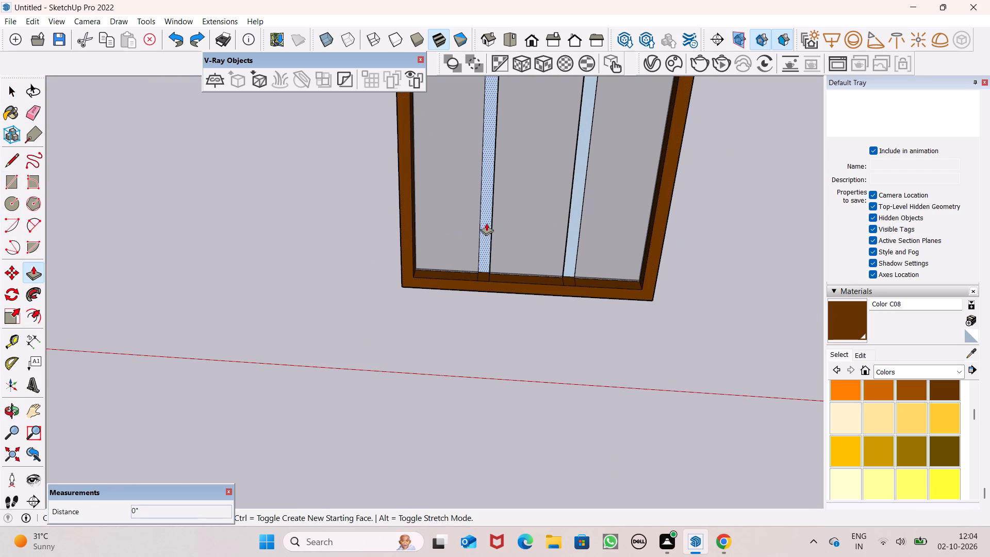
{"action": "left_click_drag", "start_coordinate": [488, 222], "coordinate": [487, 251]}
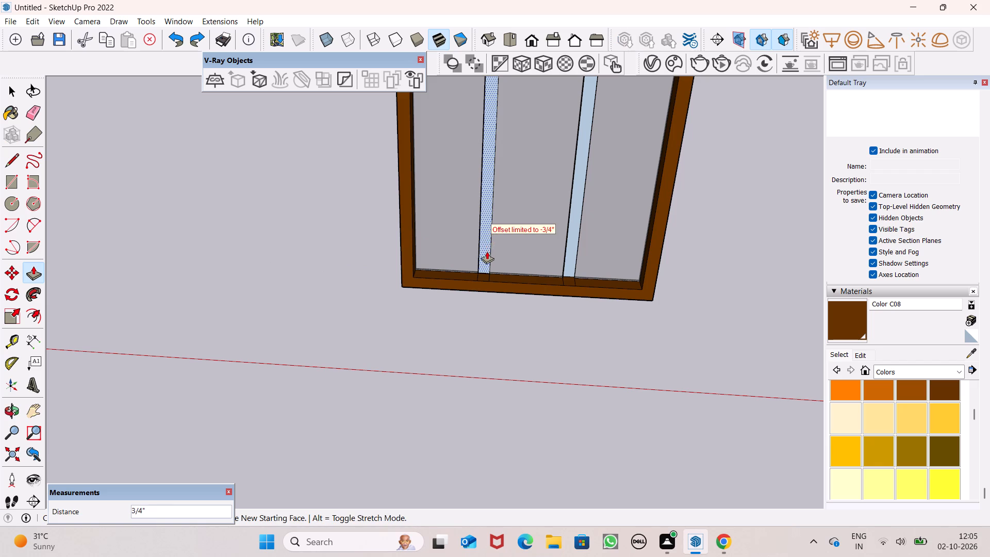
{"action": "left_click_drag", "start_coordinate": [487, 251], "coordinate": [497, 278]}
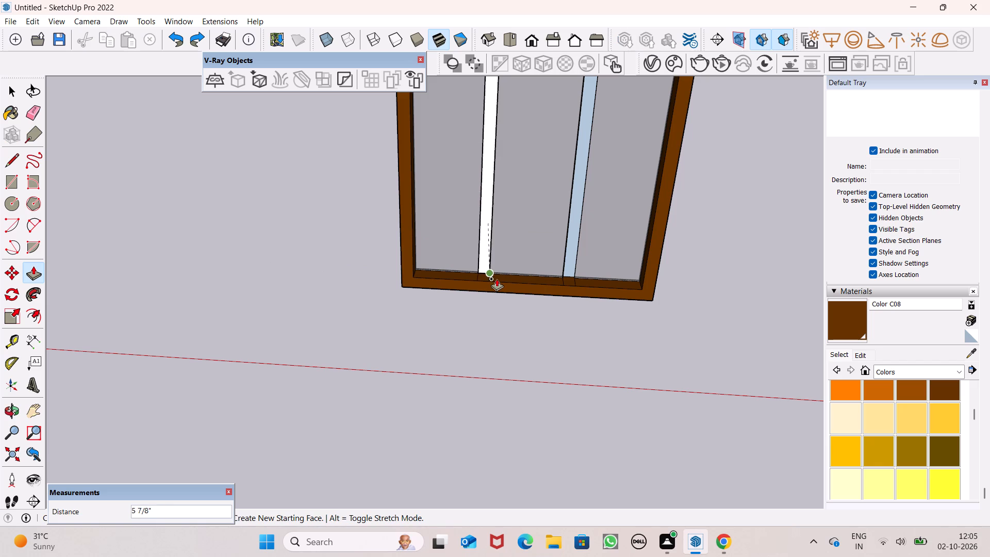
{"action": "left_click_drag", "start_coordinate": [497, 278], "coordinate": [499, 281]}
{"action": "left_click_drag", "start_coordinate": [571, 265], "coordinate": [575, 282]}
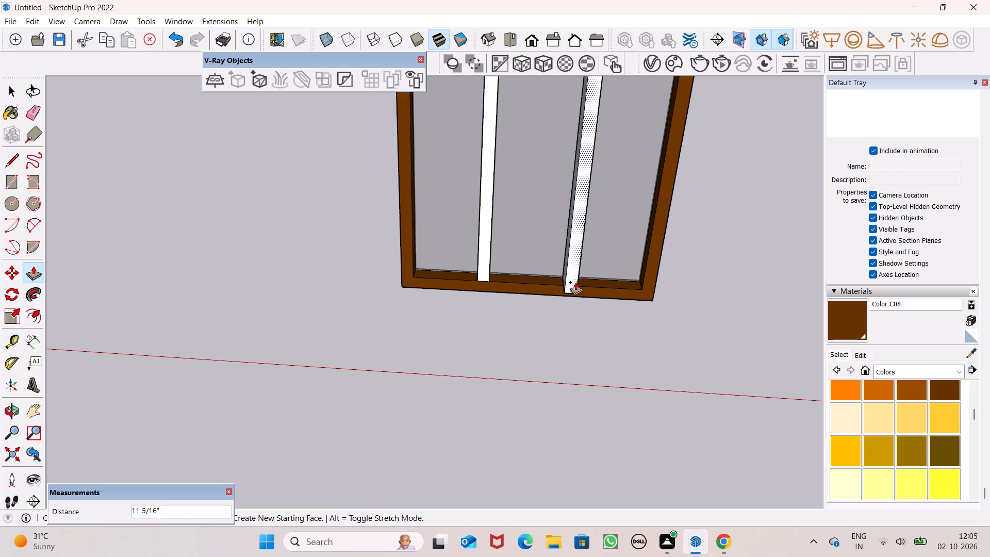
{"action": "left_click_drag", "start_coordinate": [575, 282], "coordinate": [591, 287]}
{"action": "key", "text": "space"}
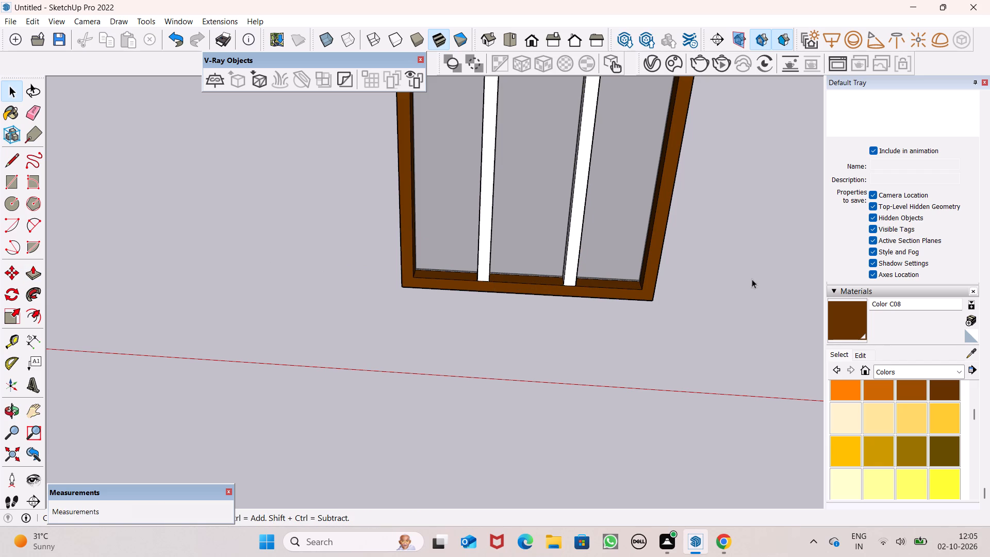
Paint the back faces and one deep side face of both extruded mullions with Color C08.
{"action": "left_click", "coordinate": [855, 331]}
{"action": "scroll", "coordinate": [591, 196], "scroll_direction": "up", "scroll_amount": 6}
{"action": "middle_click_drag", "start_coordinate": [556, 256], "coordinate": [722, 239]}
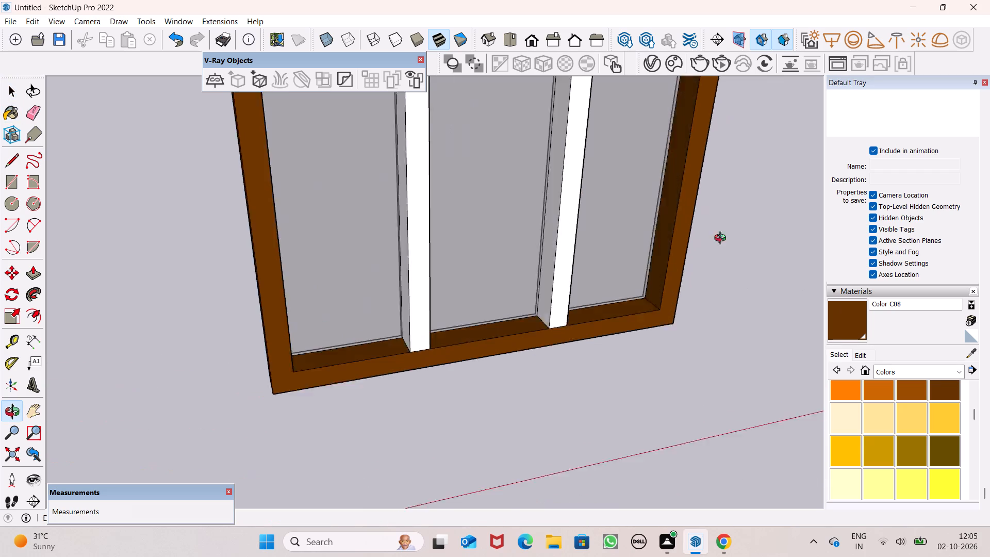
{"action": "middle_click_drag", "start_coordinate": [722, 239], "coordinate": [736, 235]}
{"action": "scroll", "coordinate": [736, 235], "scroll_direction": "up", "scroll_amount": 1}
{"action": "left_click", "coordinate": [489, 255]}
{"action": "left_click", "coordinate": [505, 253]}
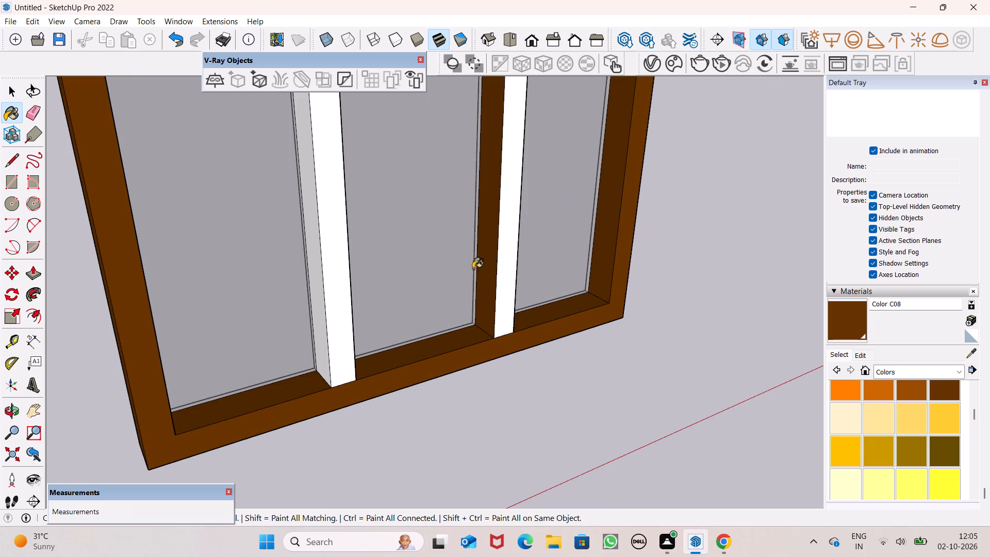
{"action": "left_click", "coordinate": [334, 266]}
{"action": "left_click", "coordinate": [318, 266]}
Paint the opposite deep side faces of both mullions on the window's back side with Color C08.
{"action": "middle_click_drag", "start_coordinate": [345, 273], "coordinate": [159, 275]}
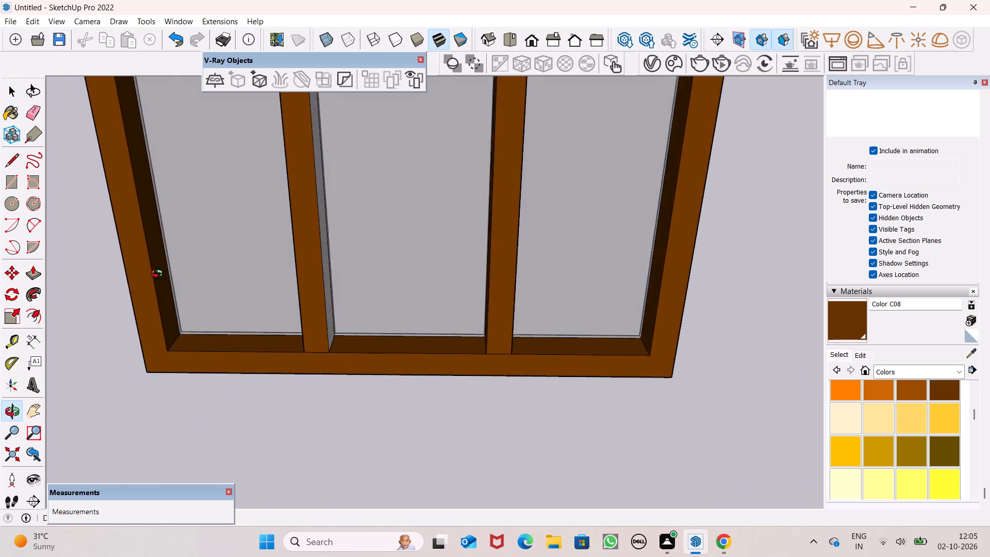
{"action": "middle_click_drag", "start_coordinate": [159, 275], "coordinate": [0, 255]}
{"action": "scroll", "coordinate": [292, 248], "scroll_direction": "up", "scroll_amount": 2}
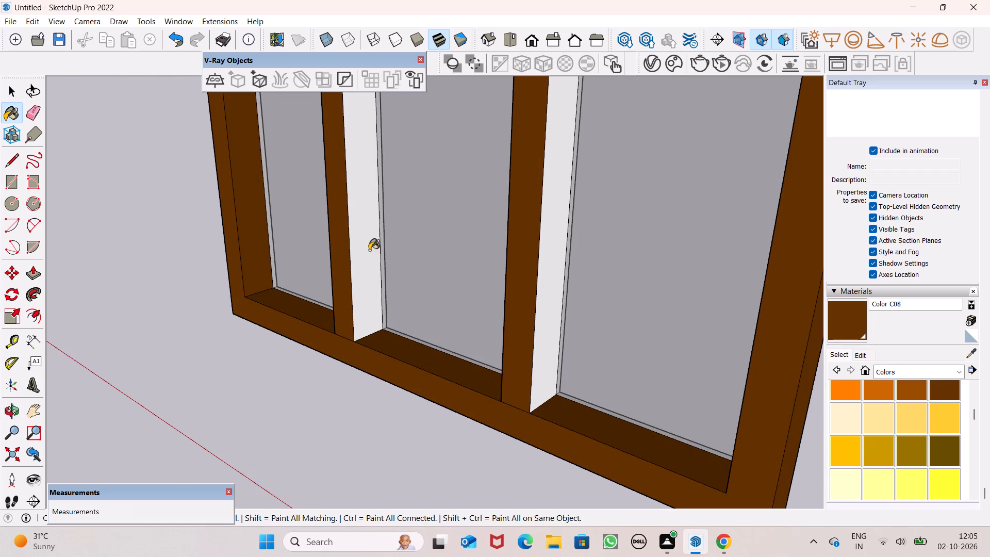
{"action": "left_click", "coordinate": [369, 249]}
{"action": "left_click", "coordinate": [549, 272]}
Paint the front faces of both mullions on the window's other side with Color C08.
{"action": "scroll", "coordinate": [568, 272], "scroll_direction": "down", "scroll_amount": 5}
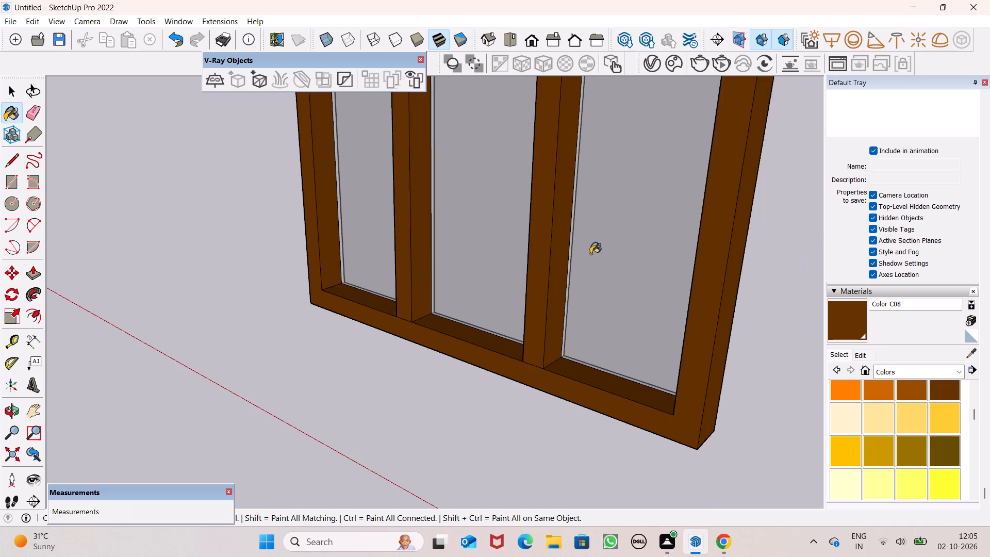
{"action": "scroll", "coordinate": [590, 254], "scroll_direction": "down", "scroll_amount": 18}
{"action": "middle_click_drag", "start_coordinate": [671, 311], "coordinate": [306, 332]}
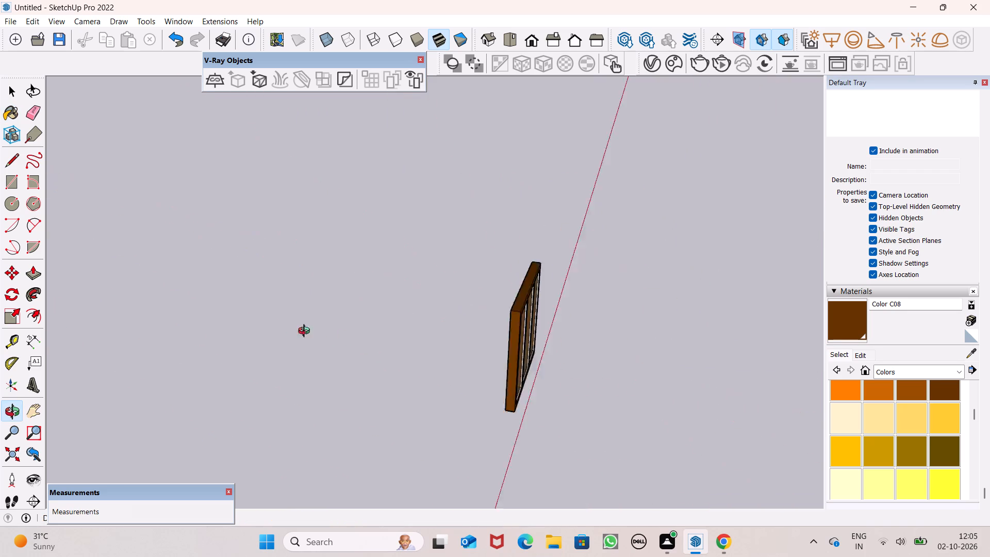
{"action": "middle_click_drag", "start_coordinate": [306, 332], "coordinate": [107, 298]}
{"action": "scroll", "coordinate": [323, 367], "scroll_direction": "up", "scroll_amount": 10}
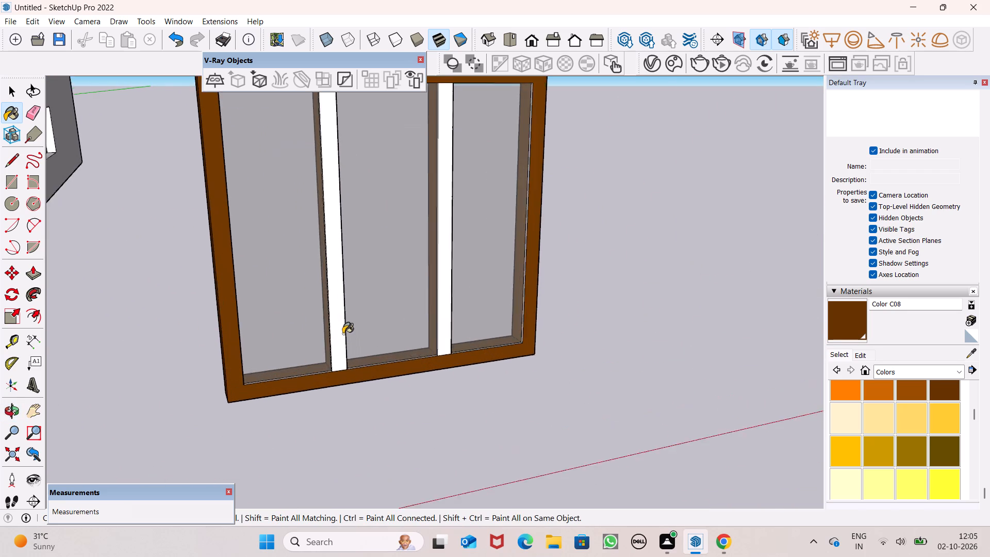
{"action": "scroll", "coordinate": [343, 334], "scroll_direction": "up", "scroll_amount": 6}
{"action": "left_click", "coordinate": [339, 330]}
{"action": "left_click", "coordinate": [526, 336]}
Paint the end pane's thin frame edge and bottom ledge, plus the adjacent mullion's narrow side facing the middle pane, with Color C08.
{"action": "middle_click_drag", "start_coordinate": [529, 334], "coordinate": [648, 327]}
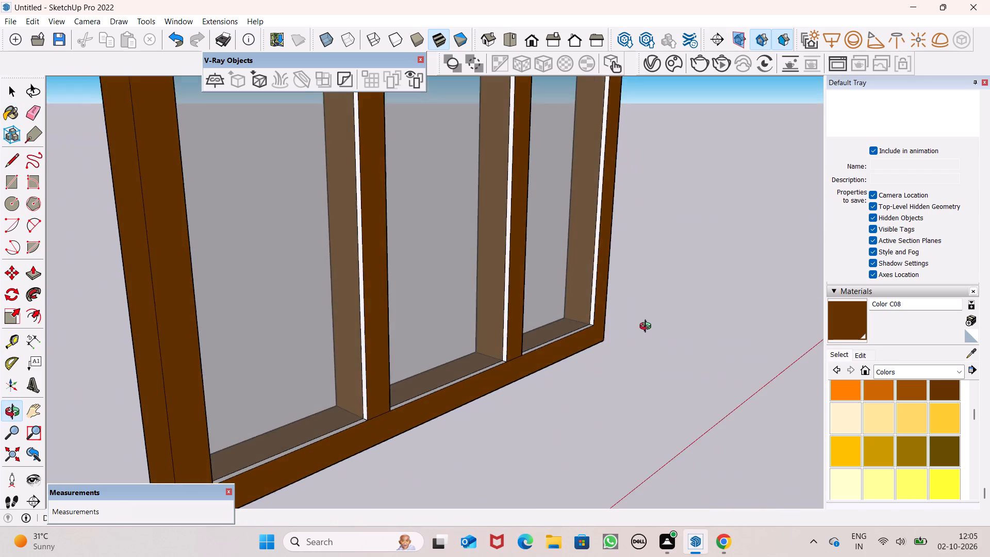
{"action": "middle_click_drag", "start_coordinate": [648, 327], "coordinate": [650, 325]}
{"action": "scroll", "coordinate": [521, 288], "scroll_direction": "up", "scroll_amount": 7}
{"action": "scroll", "coordinate": [521, 288], "scroll_direction": "down", "scroll_amount": 1}
{"action": "scroll", "coordinate": [521, 288], "scroll_direction": "up", "scroll_amount": 1}
{"action": "left_click", "coordinate": [492, 285]}
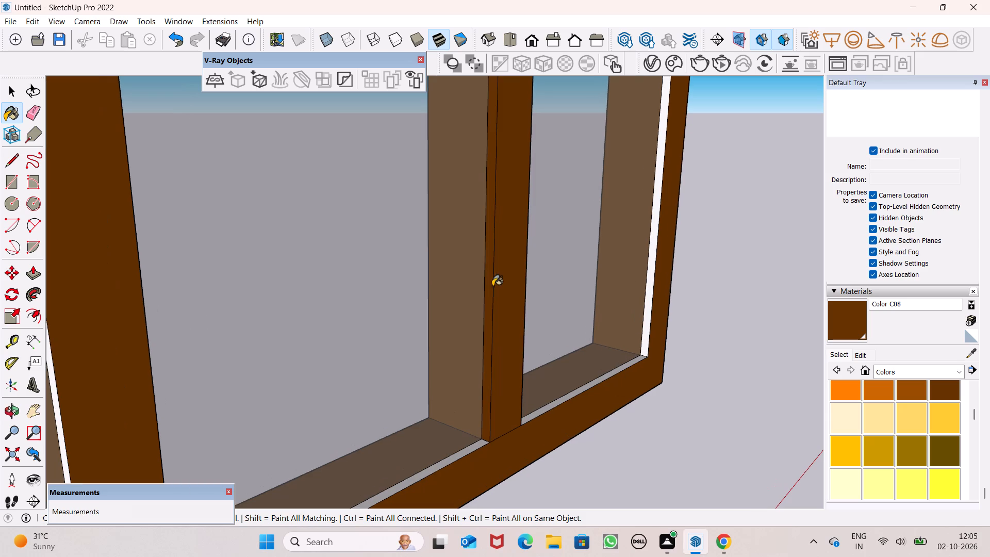
{"action": "left_click", "coordinate": [606, 377]}
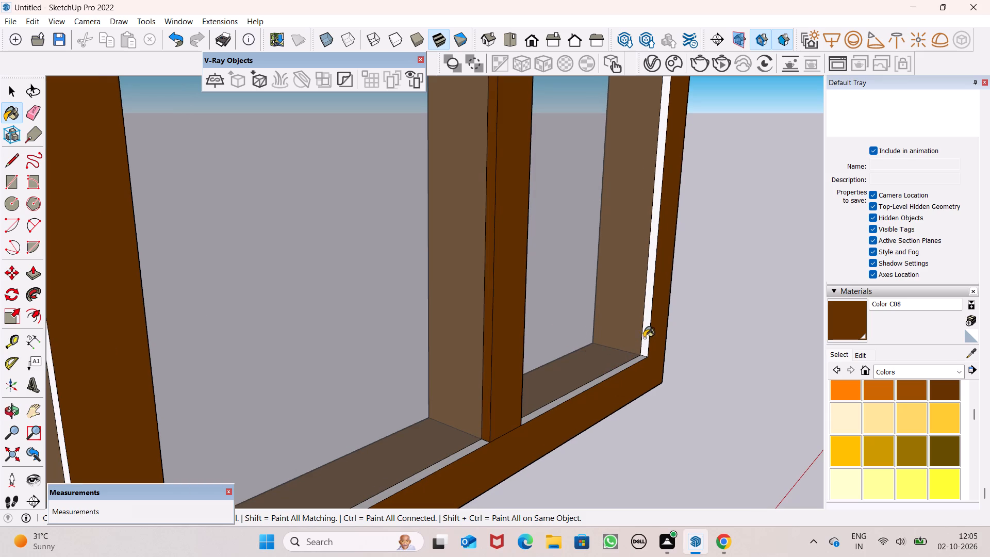
{"action": "left_click", "coordinate": [646, 342]}
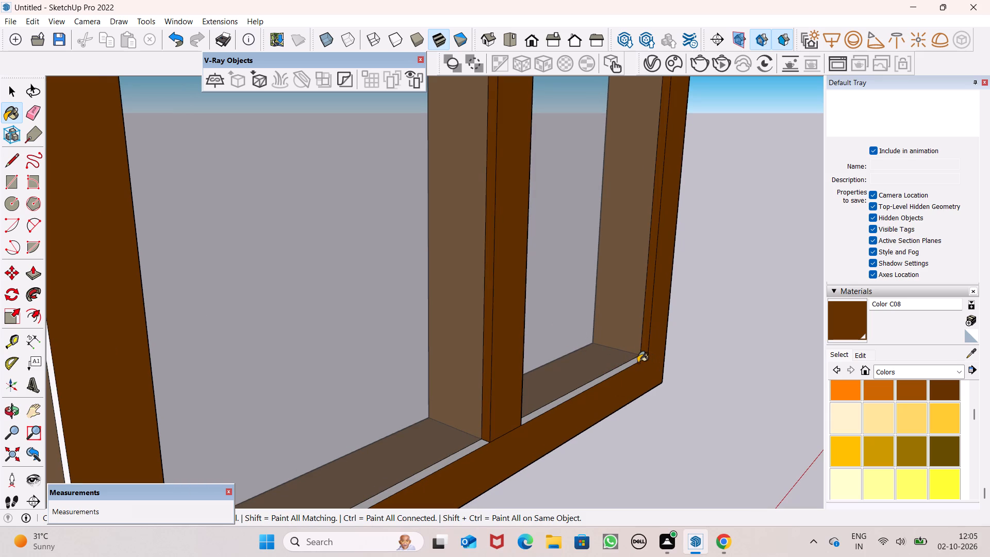
{"action": "left_click", "coordinate": [638, 362]}
{"action": "left_click", "coordinate": [635, 361]}
Paint both mullions' opposite narrow side edges and the bottom ledges of the middle and far panes with Color C08.
{"action": "middle_click_drag", "start_coordinate": [640, 358], "coordinate": [118, 433]}
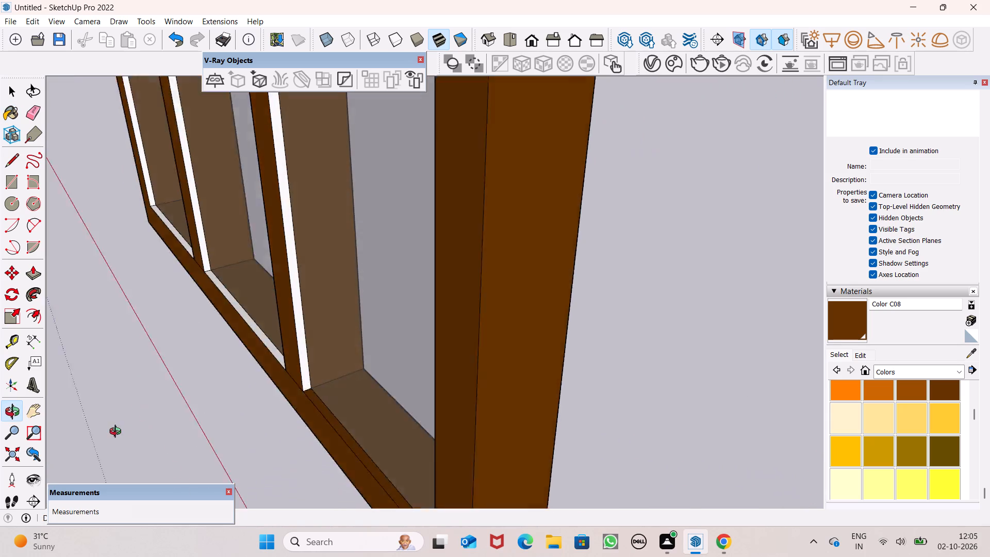
{"action": "middle_click_drag", "start_coordinate": [118, 433], "coordinate": [127, 415]}
{"action": "scroll", "coordinate": [199, 367], "scroll_direction": "up", "scroll_amount": 4}
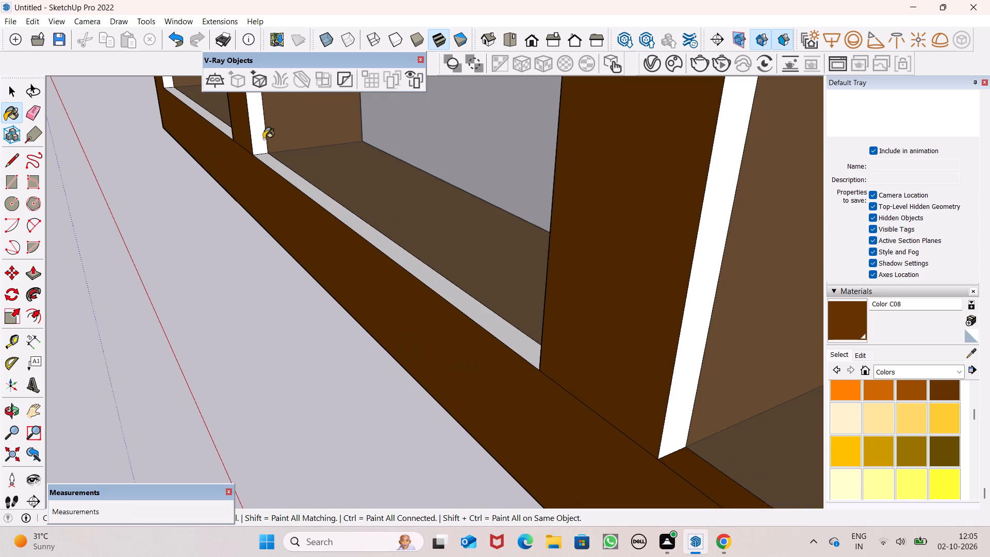
{"action": "left_click", "coordinate": [255, 138]}
{"action": "left_click", "coordinate": [278, 166]}
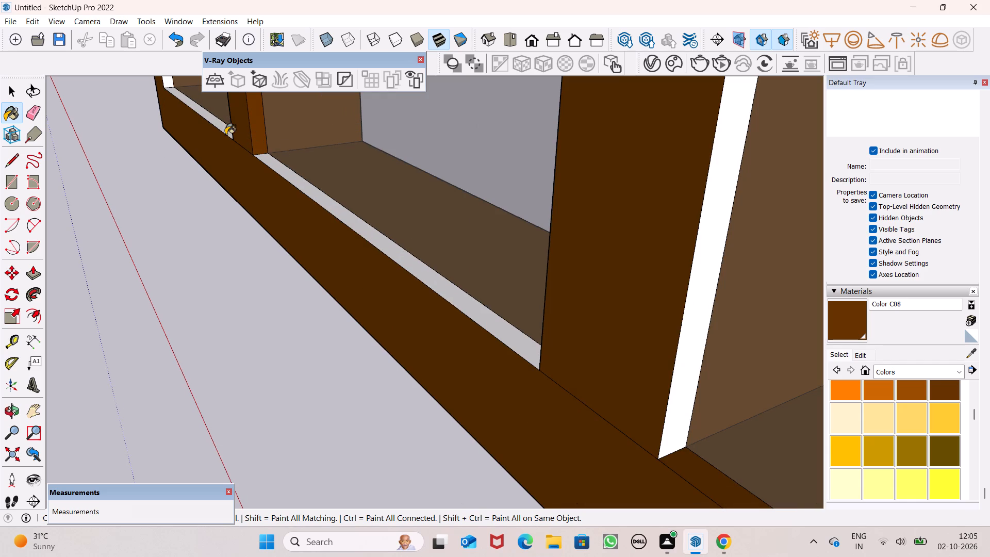
{"action": "left_click", "coordinate": [222, 129]}
{"action": "scroll", "coordinate": [256, 174], "scroll_direction": "down", "scroll_amount": 1}
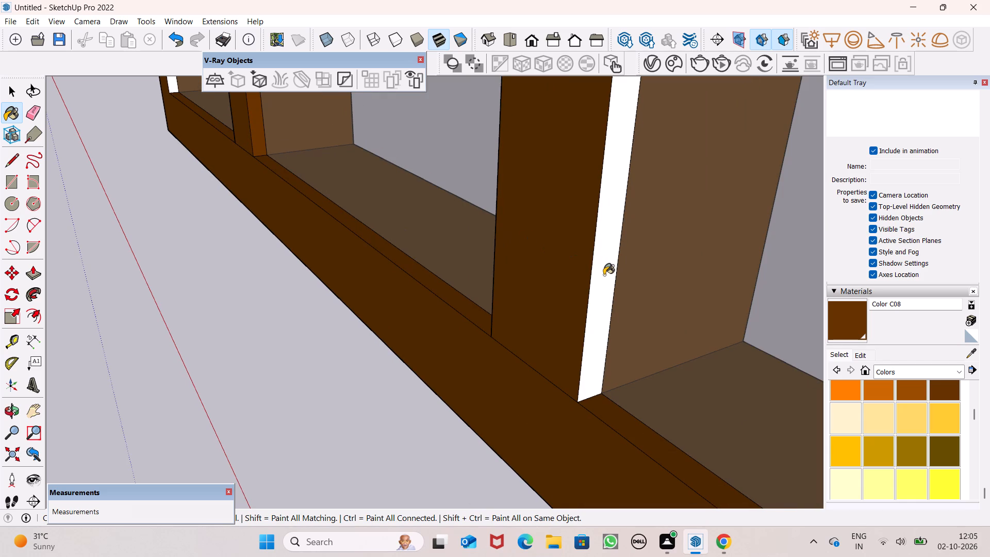
{"action": "left_click", "coordinate": [604, 275]}
Paint the remaining white narrow inner edge along the far side of the window frame with Color C08.
{"action": "scroll", "coordinate": [597, 282], "scroll_direction": "down", "scroll_amount": 20}
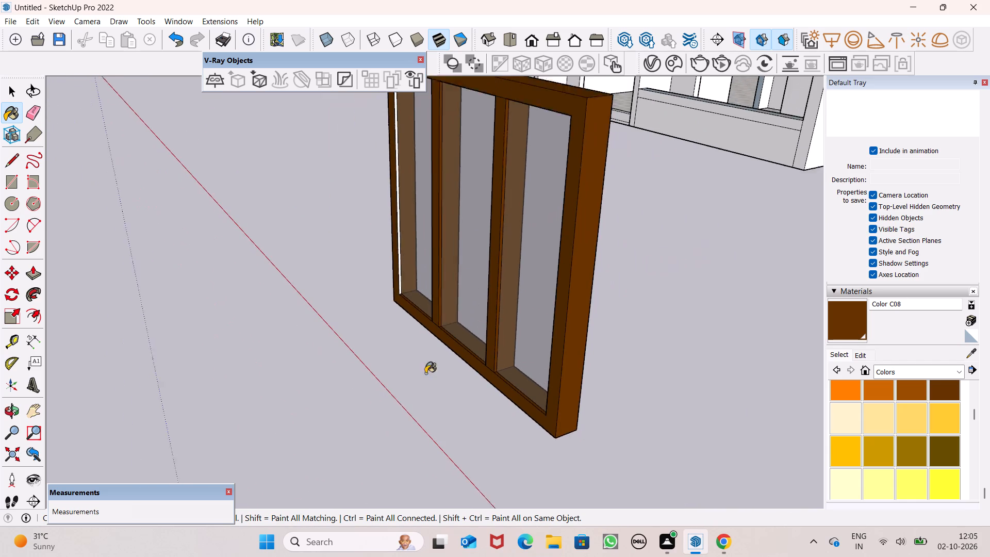
{"action": "scroll", "coordinate": [445, 112], "scroll_direction": "up", "scroll_amount": 6}
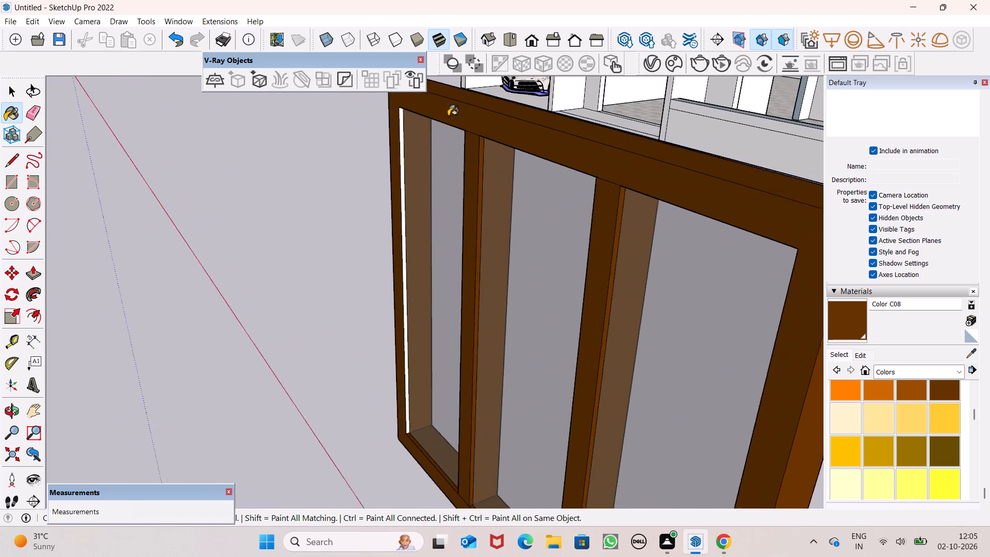
{"action": "scroll", "coordinate": [448, 116], "scroll_direction": "up", "scroll_amount": 2}
{"action": "scroll", "coordinate": [492, 148], "scroll_direction": "up", "scroll_amount": 5}
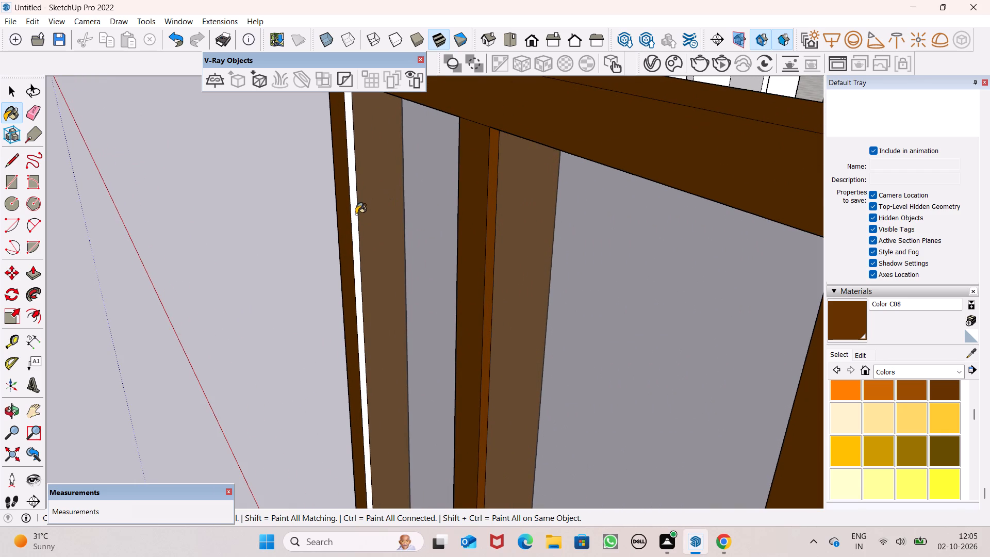
{"action": "left_click", "coordinate": [356, 213]}
Examine the whole painted window and its placement beside the house.
{"action": "scroll", "coordinate": [583, 200], "scroll_direction": "down", "scroll_amount": 1}
{"action": "scroll", "coordinate": [588, 217], "scroll_direction": "up", "scroll_amount": 1}
{"action": "scroll", "coordinate": [589, 217], "scroll_direction": "down", "scroll_amount": 13}
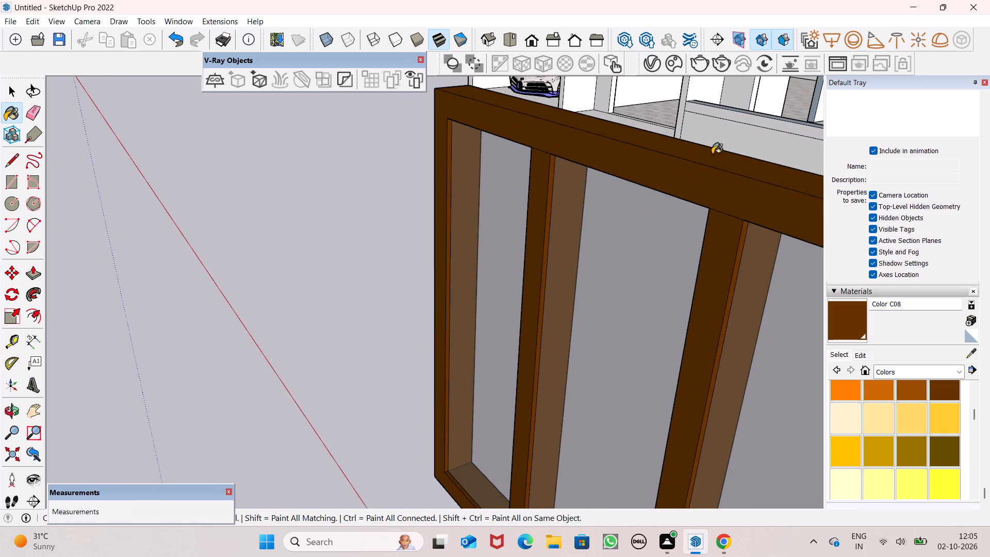
{"action": "scroll", "coordinate": [715, 175], "scroll_direction": "down", "scroll_amount": 4}
{"action": "scroll", "coordinate": [659, 239], "scroll_direction": "down", "scroll_amount": 8}
{"action": "scroll", "coordinate": [612, 154], "scroll_direction": "down", "scroll_amount": 9}
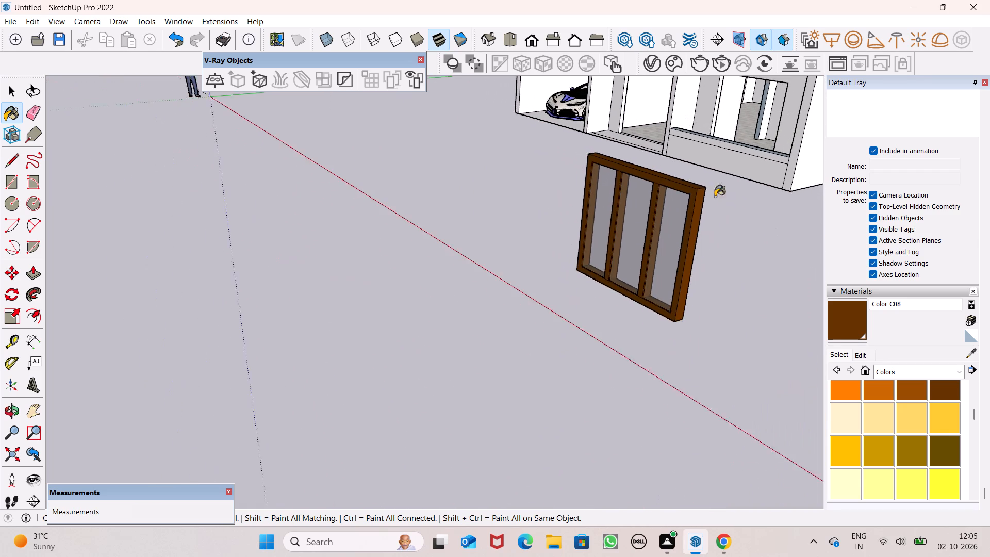
{"action": "middle_click_drag", "start_coordinate": [765, 260], "coordinate": [906, 250]}
{"action": "scroll", "coordinate": [575, 242], "scroll_direction": "down", "scroll_amount": 6}
{"action": "key", "text": "space"}
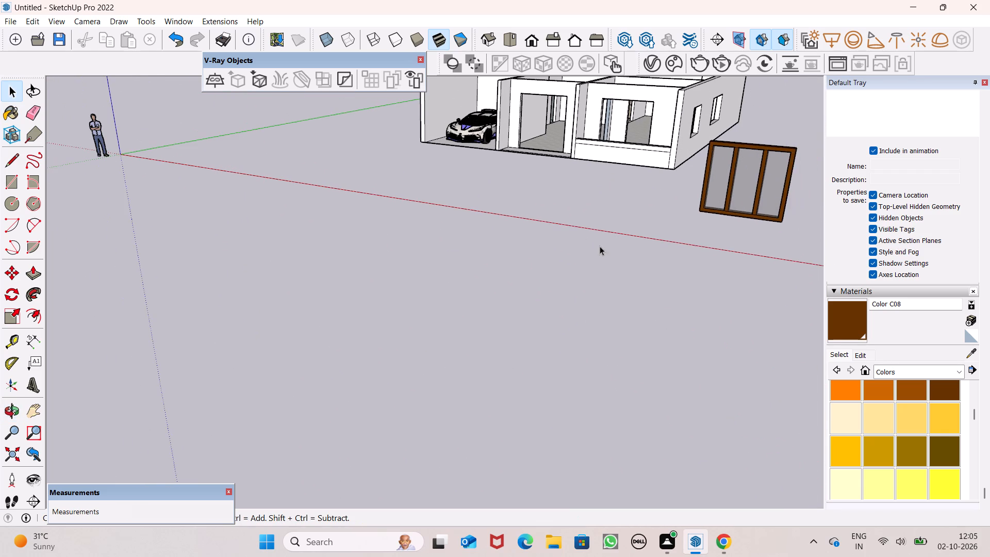
{"action": "scroll", "coordinate": [596, 246], "scroll_direction": "down", "scroll_amount": 5}
{"action": "scroll", "coordinate": [733, 172], "scroll_direction": "up", "scroll_amount": 2}
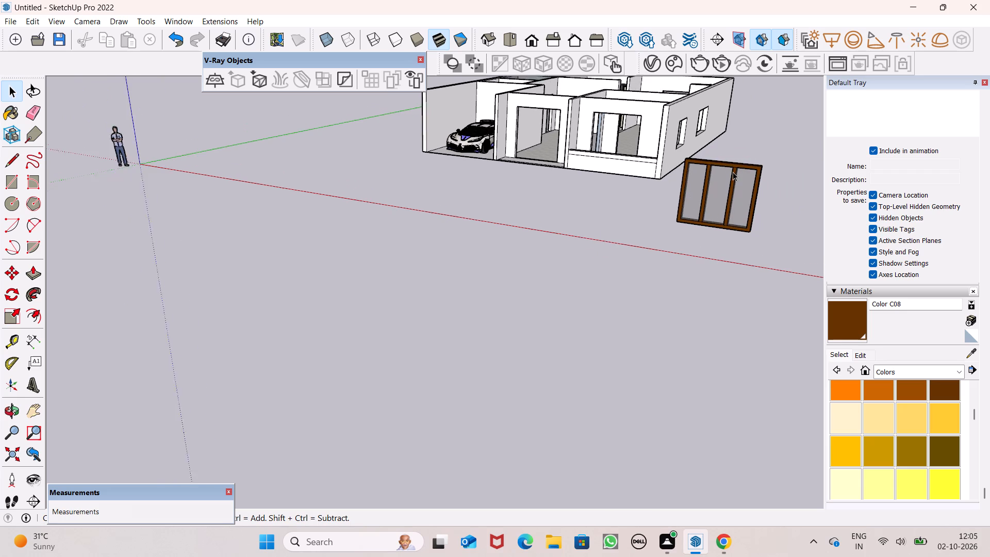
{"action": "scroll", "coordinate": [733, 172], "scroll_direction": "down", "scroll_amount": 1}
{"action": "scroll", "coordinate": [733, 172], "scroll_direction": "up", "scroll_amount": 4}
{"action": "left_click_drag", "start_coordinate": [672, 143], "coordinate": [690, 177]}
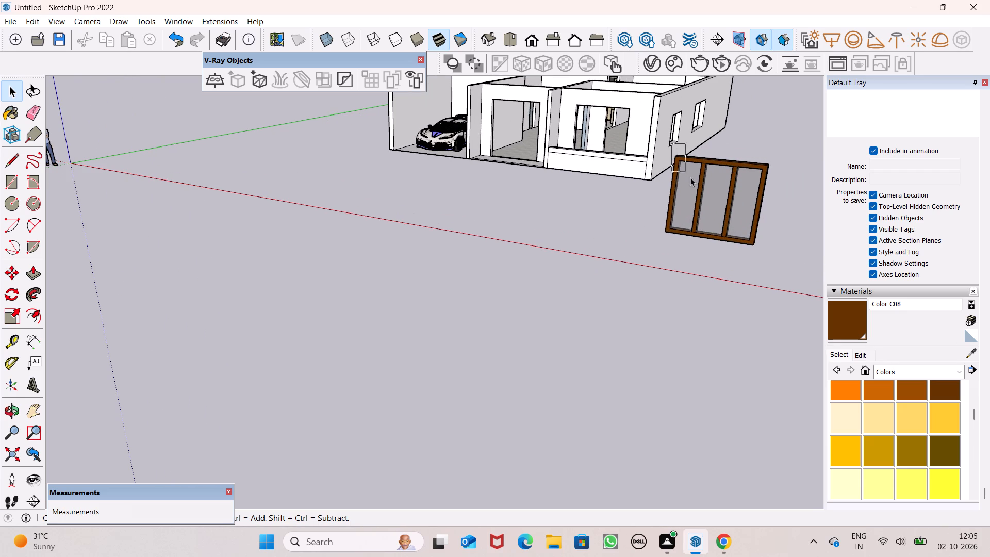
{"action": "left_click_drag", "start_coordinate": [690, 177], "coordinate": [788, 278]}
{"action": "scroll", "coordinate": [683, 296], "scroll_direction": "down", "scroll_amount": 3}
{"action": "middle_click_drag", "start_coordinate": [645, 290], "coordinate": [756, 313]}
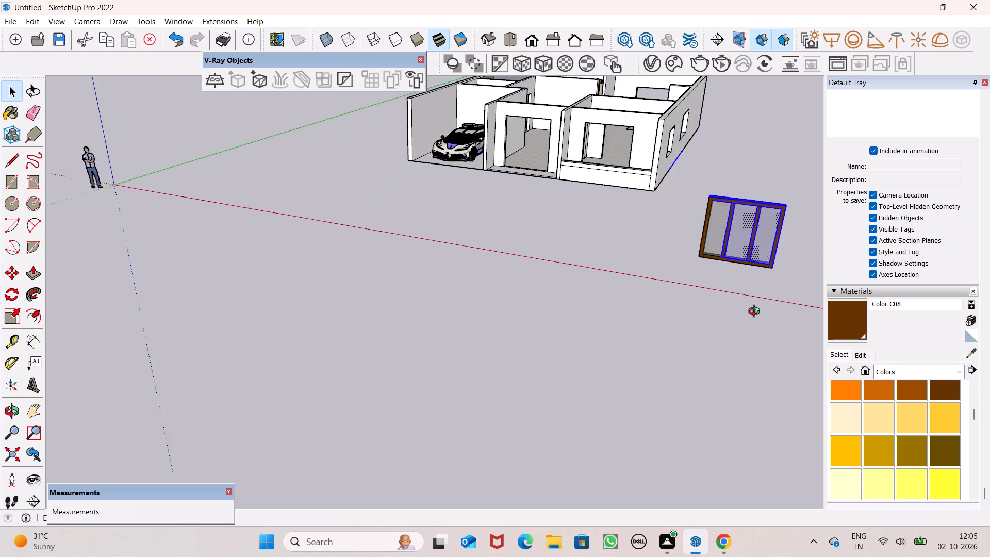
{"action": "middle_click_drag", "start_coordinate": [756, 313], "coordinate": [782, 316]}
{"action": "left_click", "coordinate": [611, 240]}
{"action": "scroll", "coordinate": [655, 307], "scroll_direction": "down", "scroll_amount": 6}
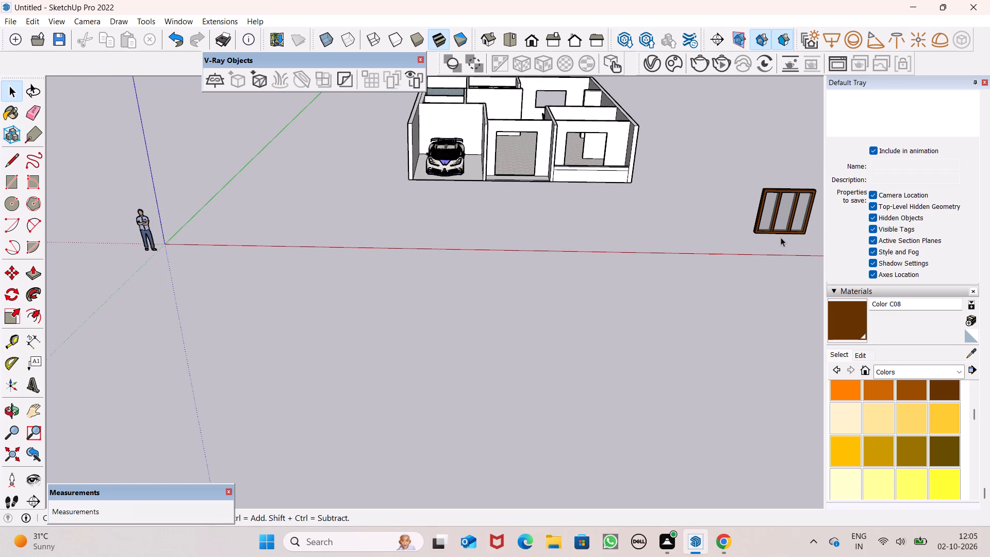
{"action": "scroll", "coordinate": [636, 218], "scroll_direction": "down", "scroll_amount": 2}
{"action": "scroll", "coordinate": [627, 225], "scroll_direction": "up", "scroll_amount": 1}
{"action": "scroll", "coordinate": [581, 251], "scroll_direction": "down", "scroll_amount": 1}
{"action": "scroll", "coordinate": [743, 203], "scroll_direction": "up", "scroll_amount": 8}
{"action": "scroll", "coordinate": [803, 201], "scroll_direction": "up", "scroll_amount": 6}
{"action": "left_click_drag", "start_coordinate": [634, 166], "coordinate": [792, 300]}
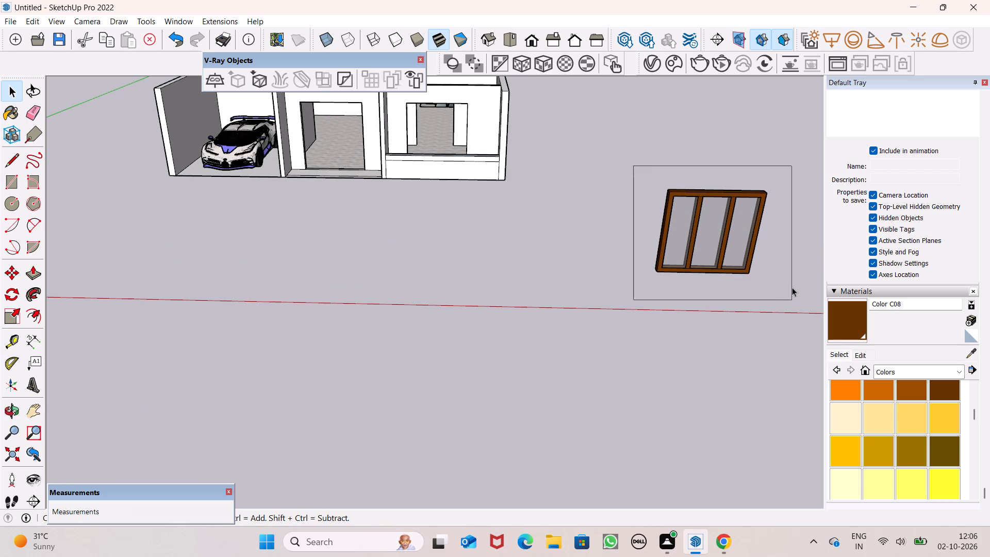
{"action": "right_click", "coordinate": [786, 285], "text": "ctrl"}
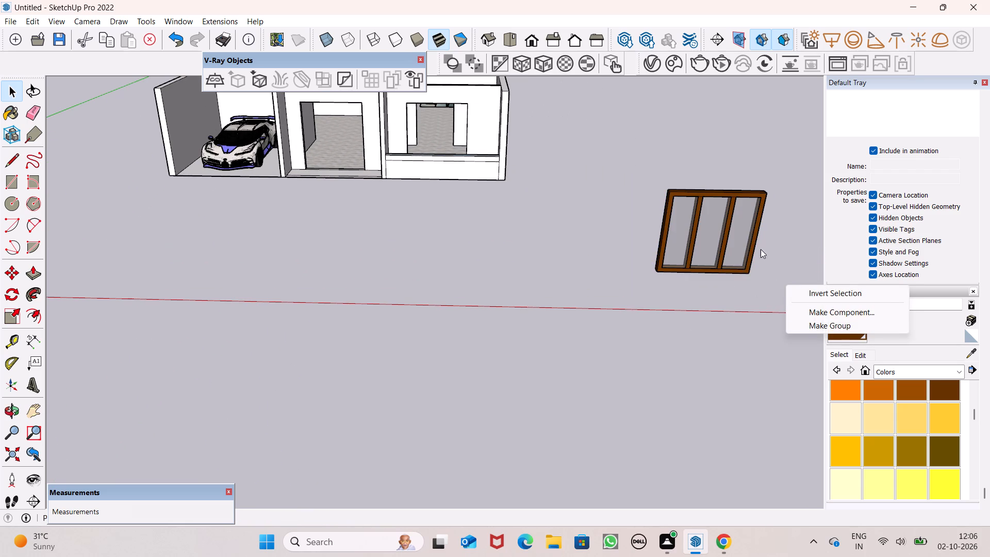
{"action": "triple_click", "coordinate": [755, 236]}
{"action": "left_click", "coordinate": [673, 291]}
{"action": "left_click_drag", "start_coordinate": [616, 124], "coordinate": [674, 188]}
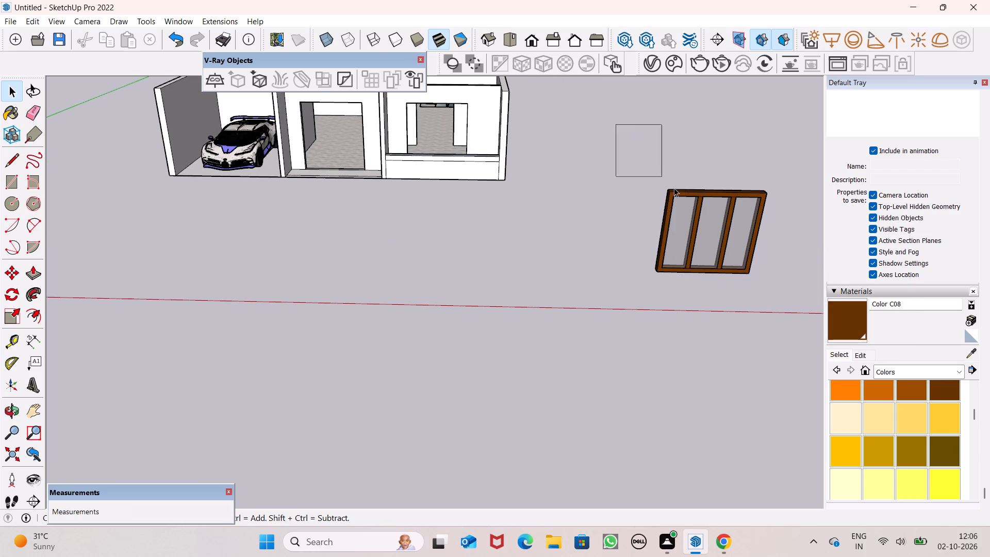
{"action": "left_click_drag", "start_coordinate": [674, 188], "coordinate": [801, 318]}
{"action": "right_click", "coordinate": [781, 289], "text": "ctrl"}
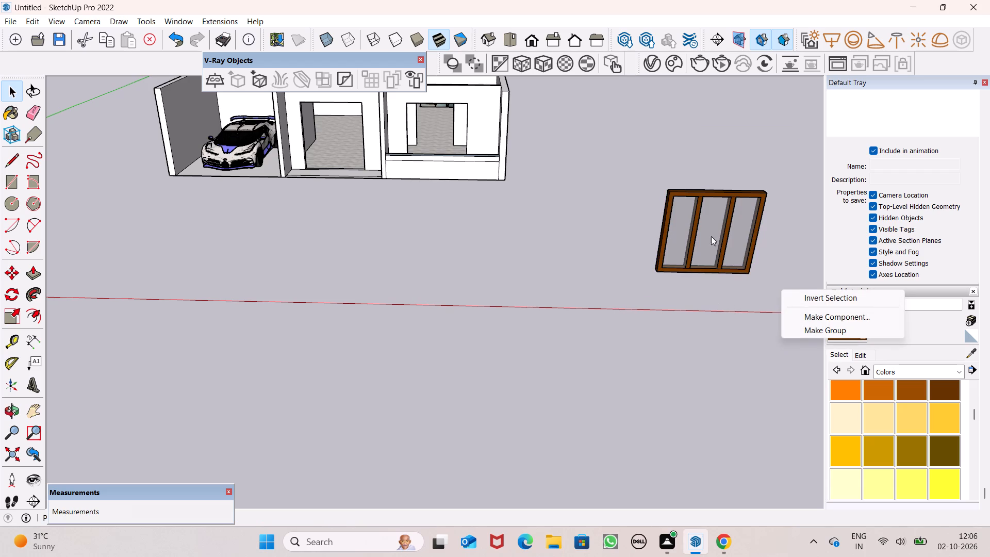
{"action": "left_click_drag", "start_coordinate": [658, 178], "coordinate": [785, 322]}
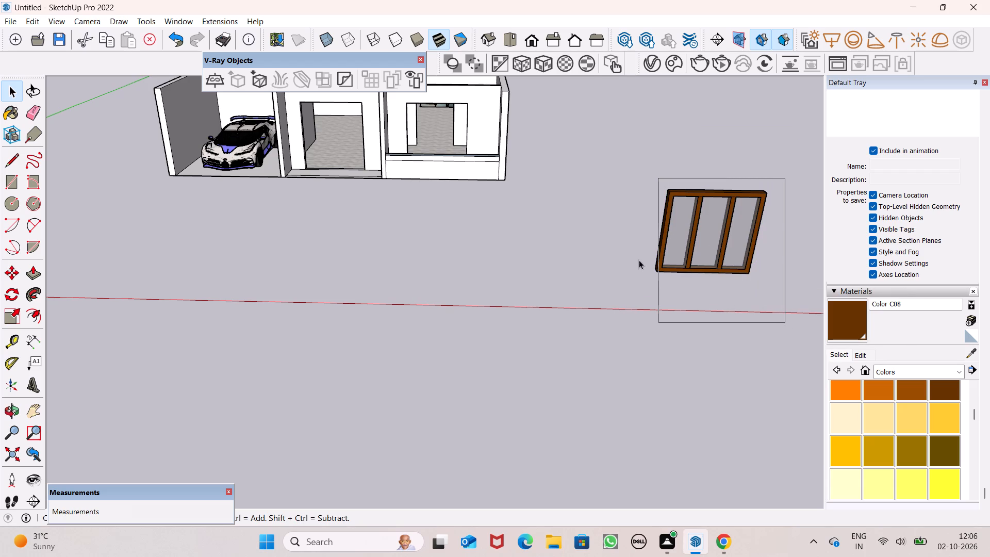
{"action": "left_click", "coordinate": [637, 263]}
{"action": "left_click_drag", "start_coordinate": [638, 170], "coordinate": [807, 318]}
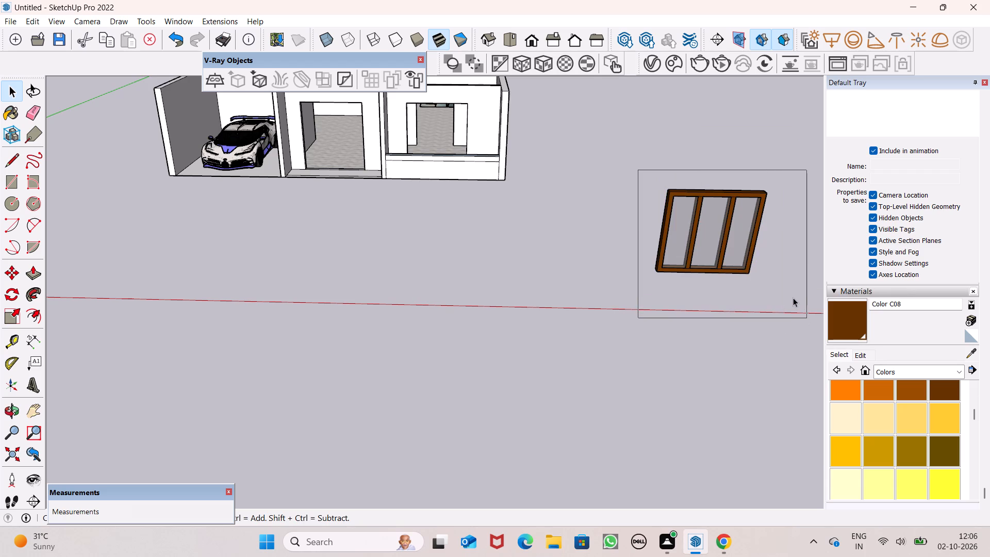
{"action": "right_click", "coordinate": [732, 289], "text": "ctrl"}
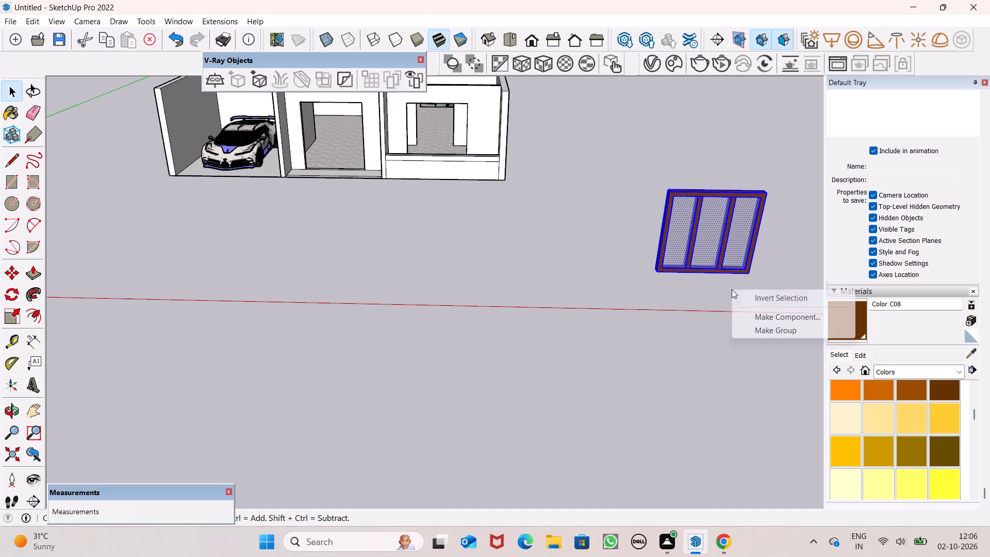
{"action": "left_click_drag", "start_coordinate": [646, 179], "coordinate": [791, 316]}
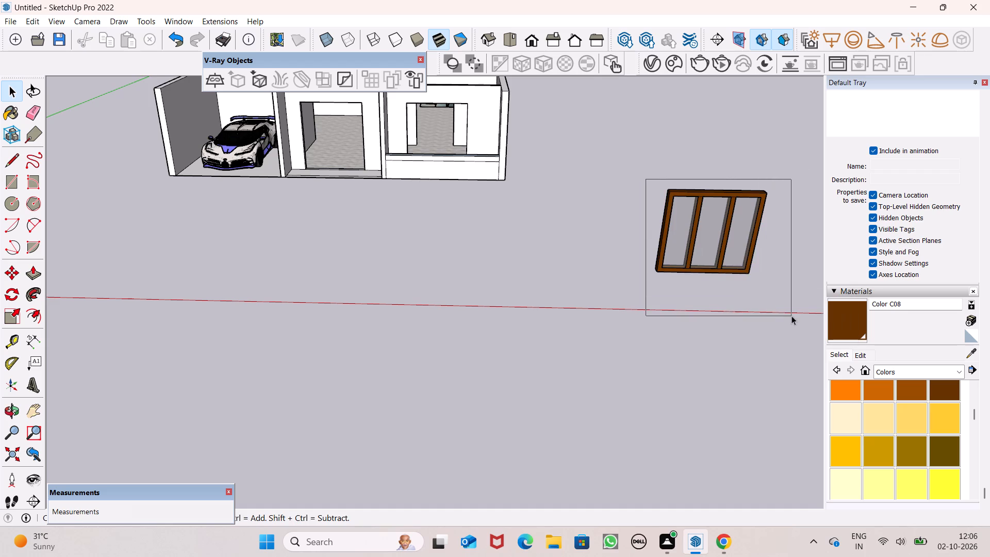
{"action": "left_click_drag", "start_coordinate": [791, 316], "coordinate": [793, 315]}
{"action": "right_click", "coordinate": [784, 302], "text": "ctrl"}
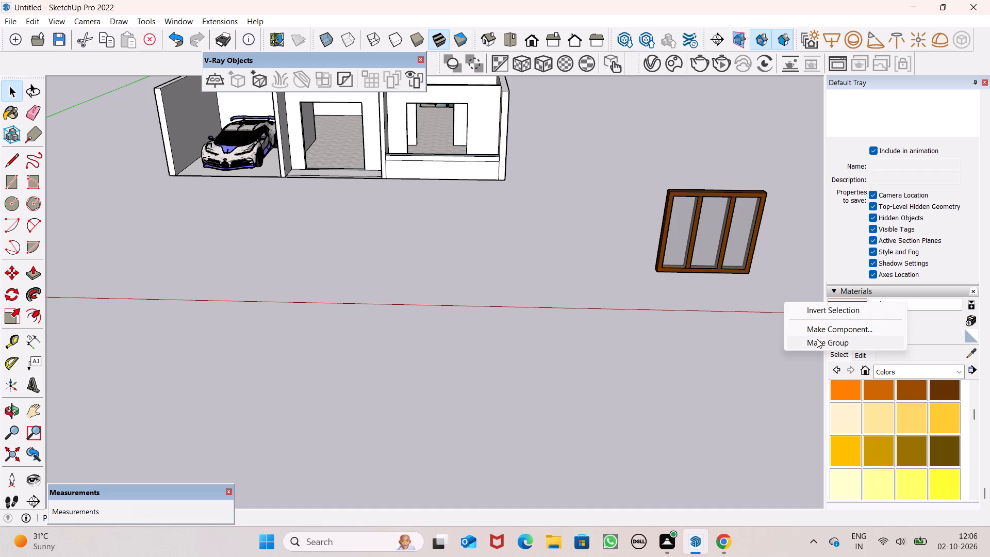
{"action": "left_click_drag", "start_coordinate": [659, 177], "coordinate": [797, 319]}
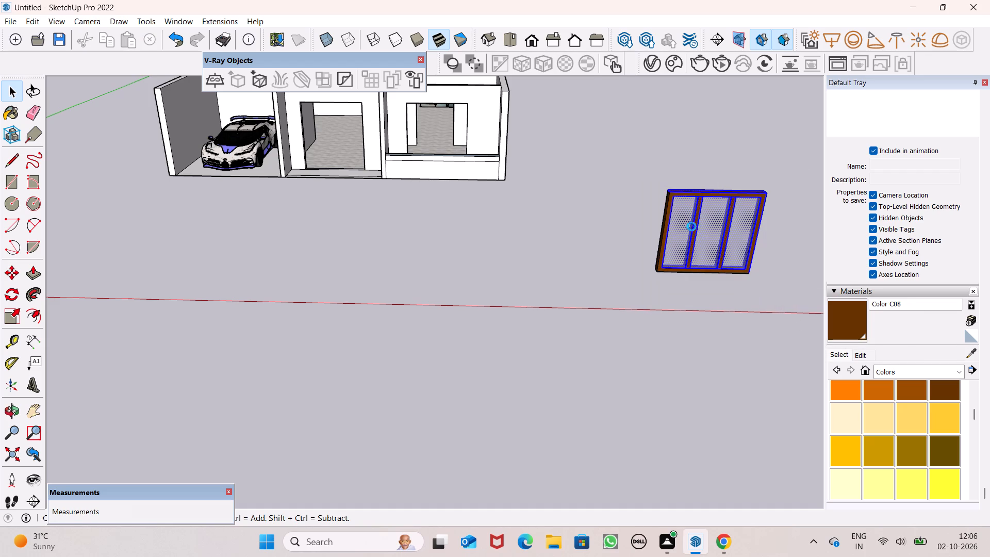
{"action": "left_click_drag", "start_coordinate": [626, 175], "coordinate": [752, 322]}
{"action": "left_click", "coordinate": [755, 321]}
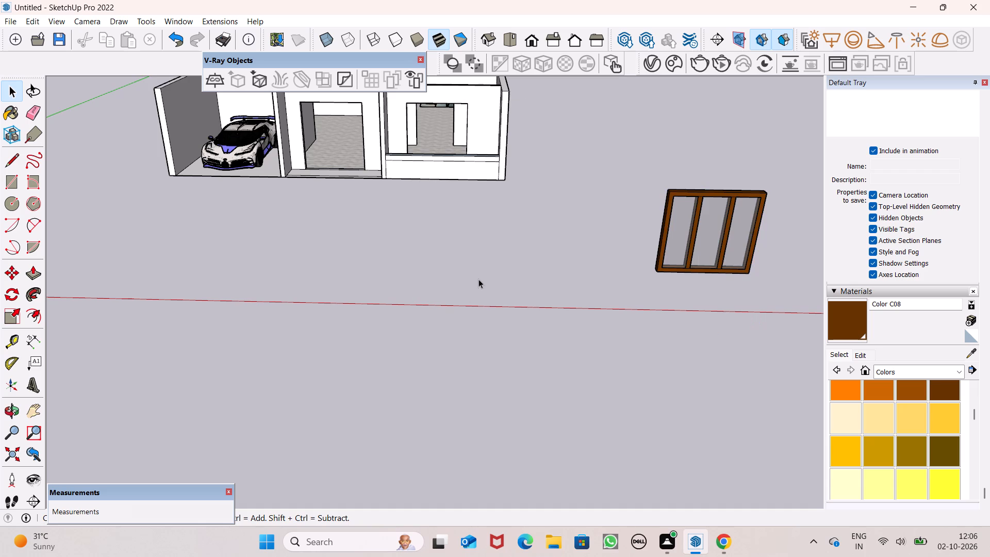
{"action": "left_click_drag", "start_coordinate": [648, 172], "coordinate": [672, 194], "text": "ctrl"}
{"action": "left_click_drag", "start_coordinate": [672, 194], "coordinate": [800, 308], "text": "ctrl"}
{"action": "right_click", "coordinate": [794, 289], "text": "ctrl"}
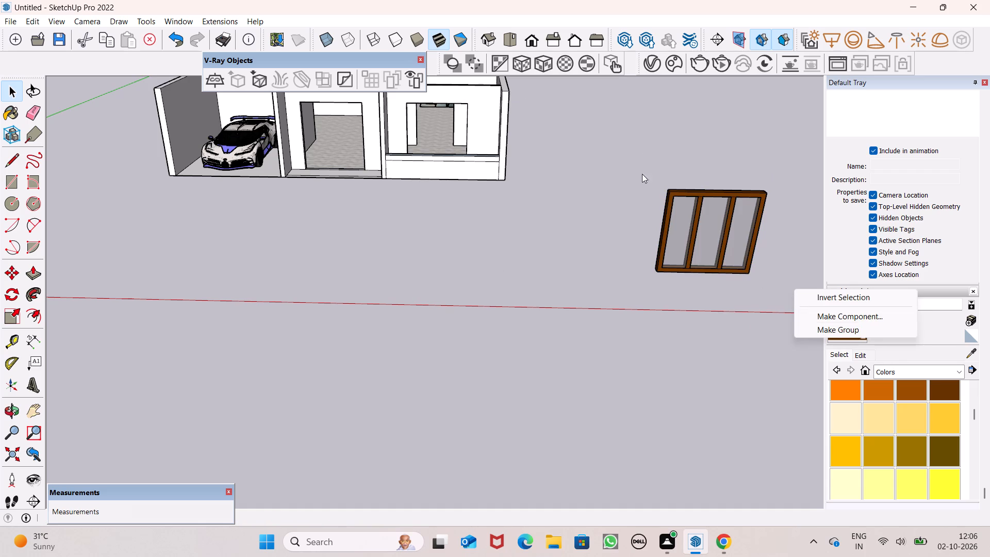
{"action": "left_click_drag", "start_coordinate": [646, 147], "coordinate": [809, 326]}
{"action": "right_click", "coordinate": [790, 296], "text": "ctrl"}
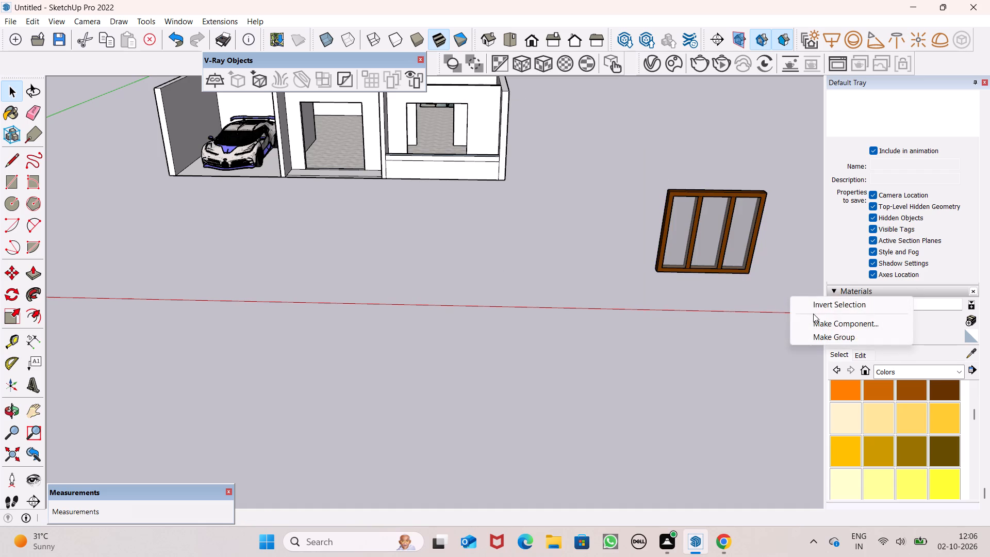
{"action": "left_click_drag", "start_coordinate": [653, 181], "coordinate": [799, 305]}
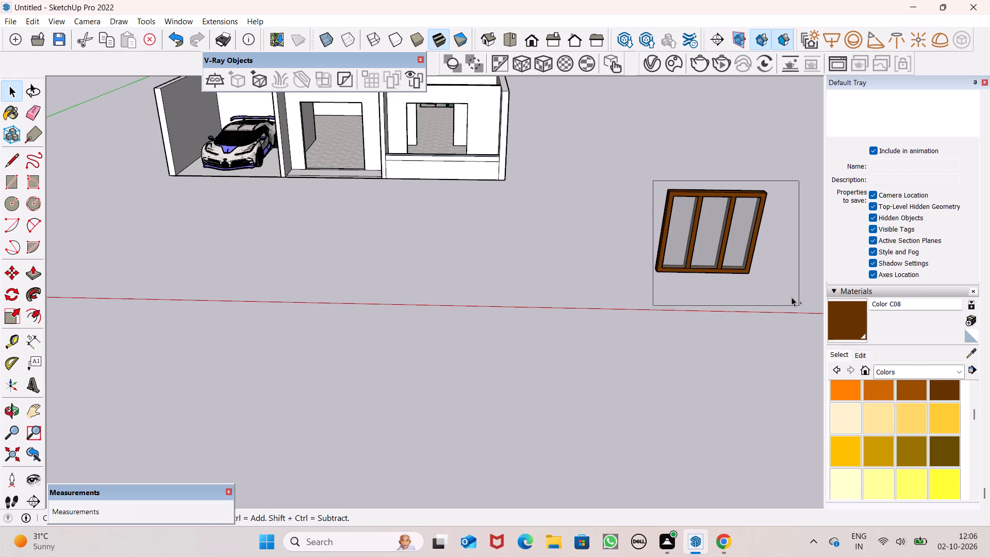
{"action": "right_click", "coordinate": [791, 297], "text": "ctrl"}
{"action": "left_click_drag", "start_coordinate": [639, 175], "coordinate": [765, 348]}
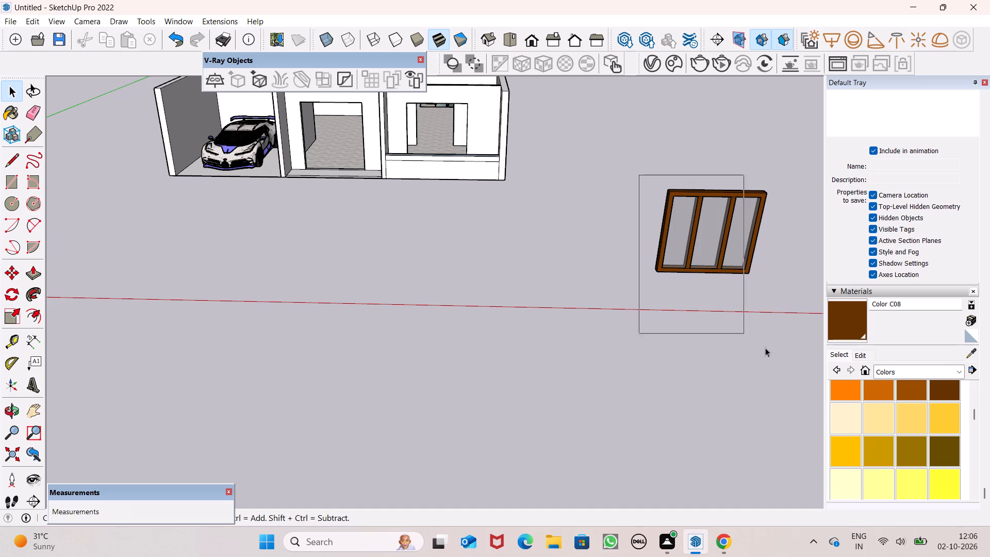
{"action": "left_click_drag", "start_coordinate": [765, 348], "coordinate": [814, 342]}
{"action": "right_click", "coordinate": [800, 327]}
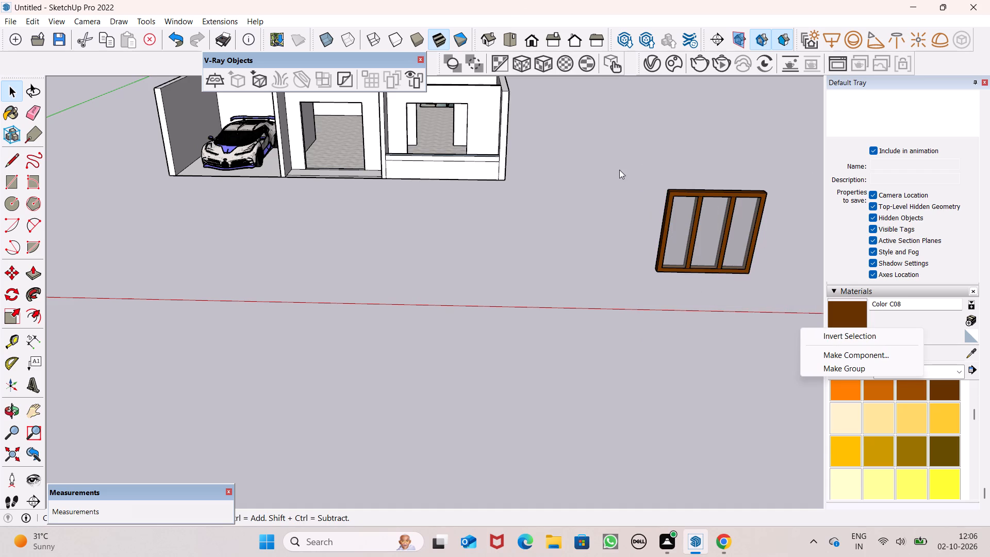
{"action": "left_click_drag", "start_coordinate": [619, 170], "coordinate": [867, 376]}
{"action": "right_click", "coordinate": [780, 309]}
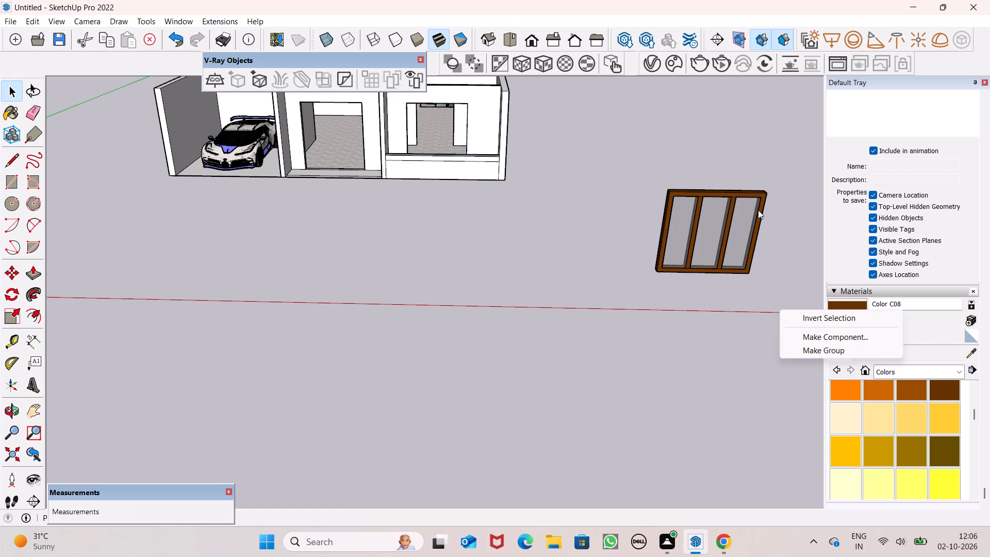
Select all connected geometry of the three-pane window and make it a group.
{"action": "triple_click", "coordinate": [710, 222]}
{"action": "double_click", "coordinate": [710, 222]}
{"action": "right_click", "coordinate": [737, 243]}
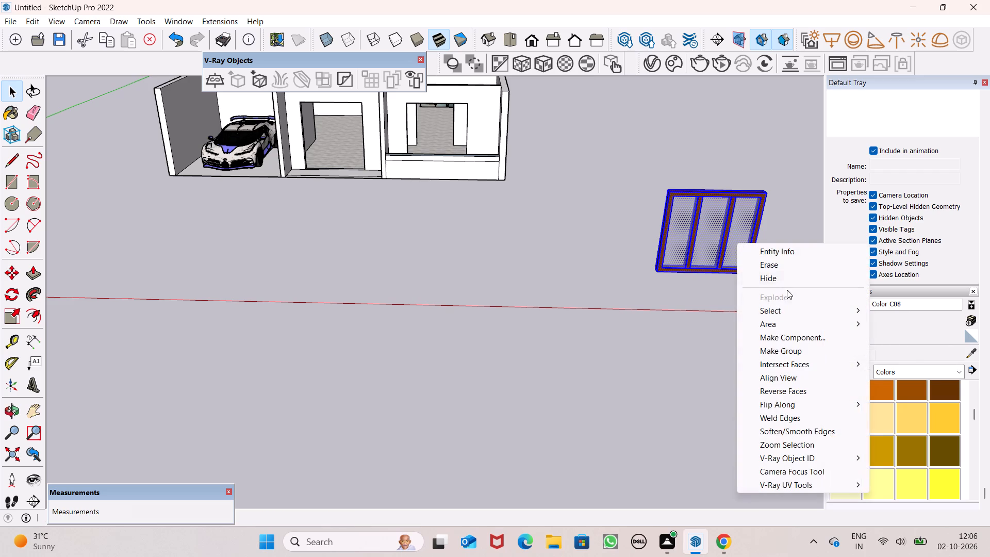
{"action": "left_click", "coordinate": [799, 352]}
Move the window group from beside the house to the front room's wall opening.
{"action": "key", "text": "m"}
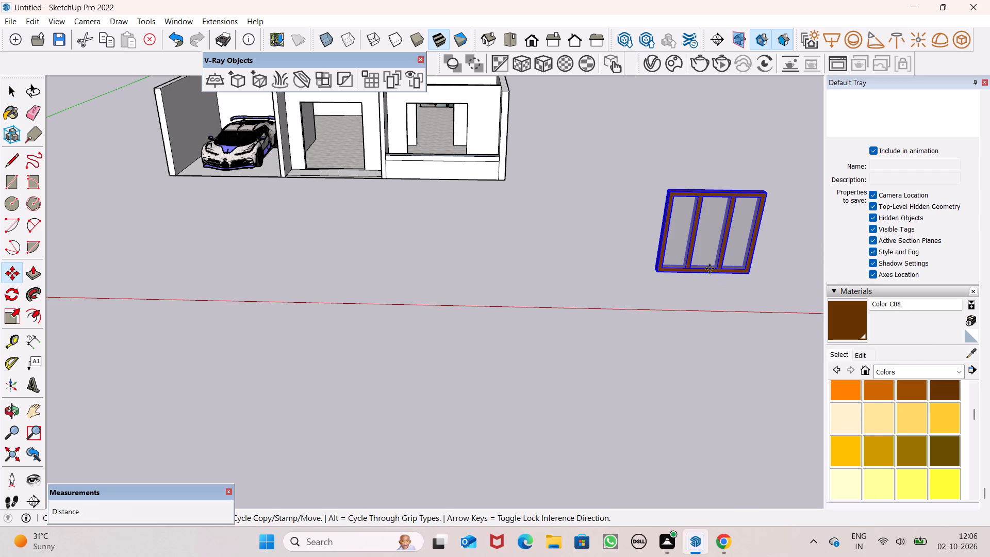
{"action": "key", "text": "Return"}
{"action": "left_click_drag", "start_coordinate": [749, 274], "coordinate": [348, 172]}
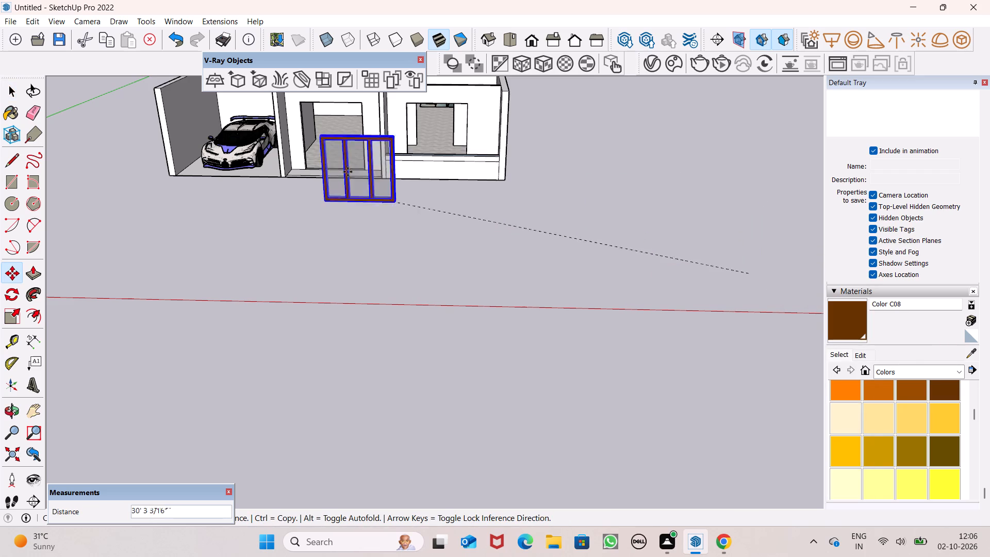
{"action": "left_click_drag", "start_coordinate": [348, 172], "coordinate": [457, 148]}
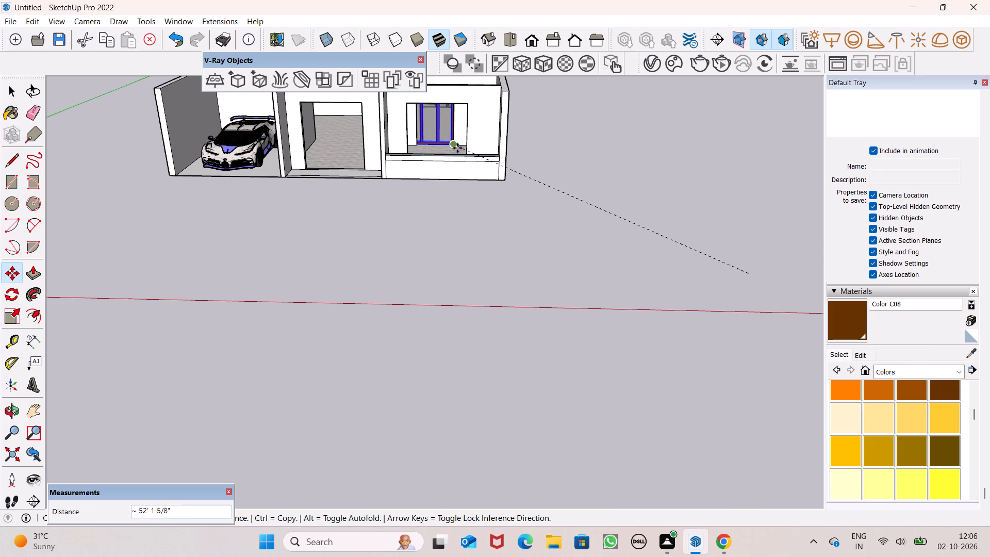
{"action": "left_click_drag", "start_coordinate": [457, 148], "coordinate": [465, 166]}
Move the window group by its front top-right corner onto the matching top-right corner of the wall opening.
{"action": "scroll", "coordinate": [457, 104], "scroll_direction": "up", "scroll_amount": 5}
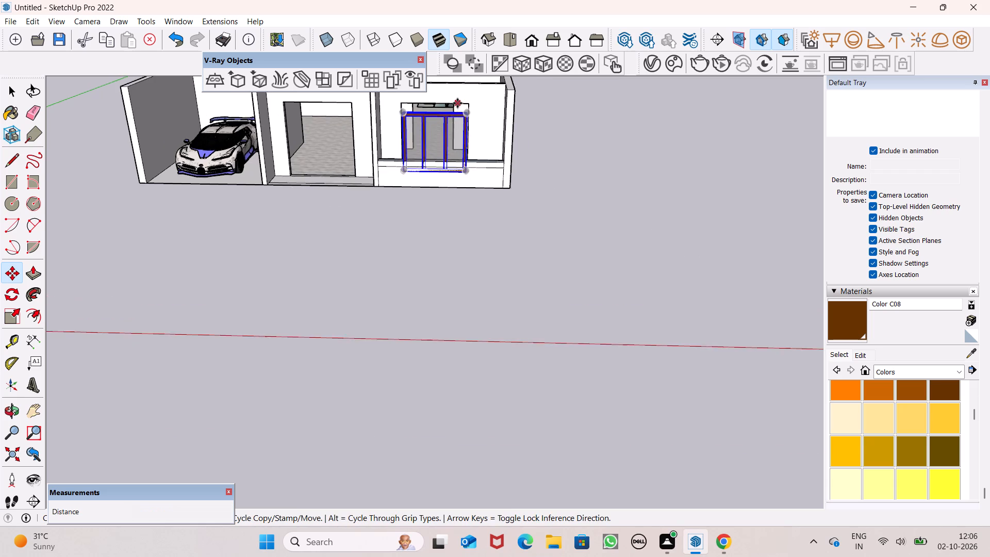
{"action": "scroll", "coordinate": [457, 103], "scroll_direction": "up", "scroll_amount": 1}
{"action": "scroll", "coordinate": [961, 24], "scroll_direction": "up", "scroll_amount": 5}
{"action": "scroll", "coordinate": [989, 72], "scroll_direction": "up", "scroll_amount": 14}
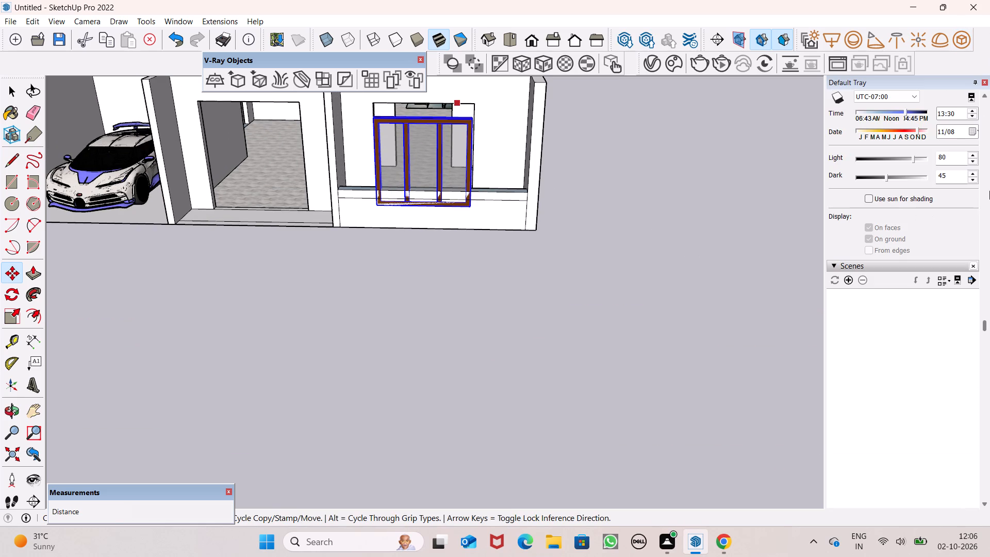
{"action": "scroll", "coordinate": [504, 115], "scroll_direction": "up", "scroll_amount": 11}
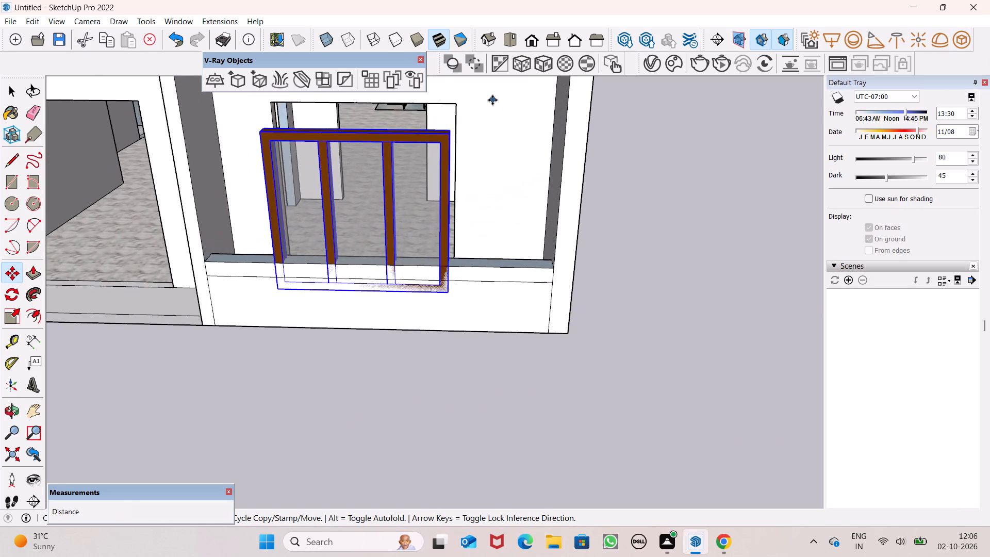
{"action": "scroll", "coordinate": [492, 100], "scroll_direction": "up", "scroll_amount": 9}
{"action": "scroll", "coordinate": [535, 213], "scroll_direction": "up", "scroll_amount": 1}
{"action": "middle_click_drag", "start_coordinate": [535, 213], "coordinate": [474, 258]}
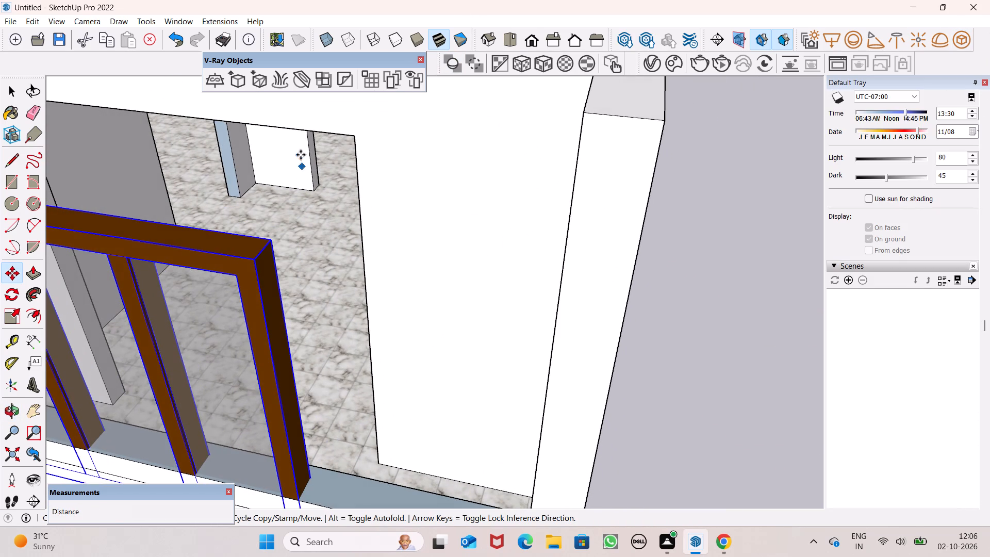
{"action": "left_click_drag", "start_coordinate": [256, 260], "coordinate": [358, 140]}
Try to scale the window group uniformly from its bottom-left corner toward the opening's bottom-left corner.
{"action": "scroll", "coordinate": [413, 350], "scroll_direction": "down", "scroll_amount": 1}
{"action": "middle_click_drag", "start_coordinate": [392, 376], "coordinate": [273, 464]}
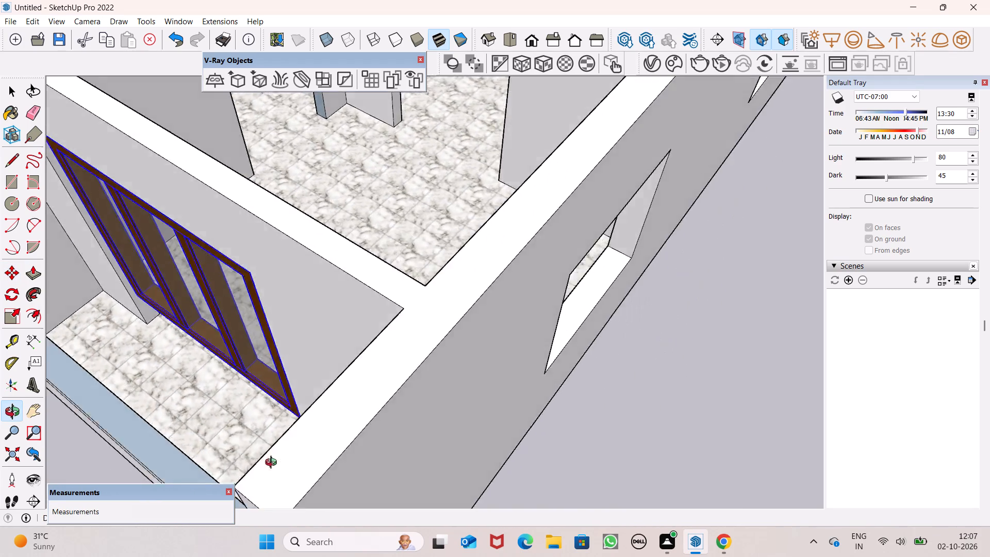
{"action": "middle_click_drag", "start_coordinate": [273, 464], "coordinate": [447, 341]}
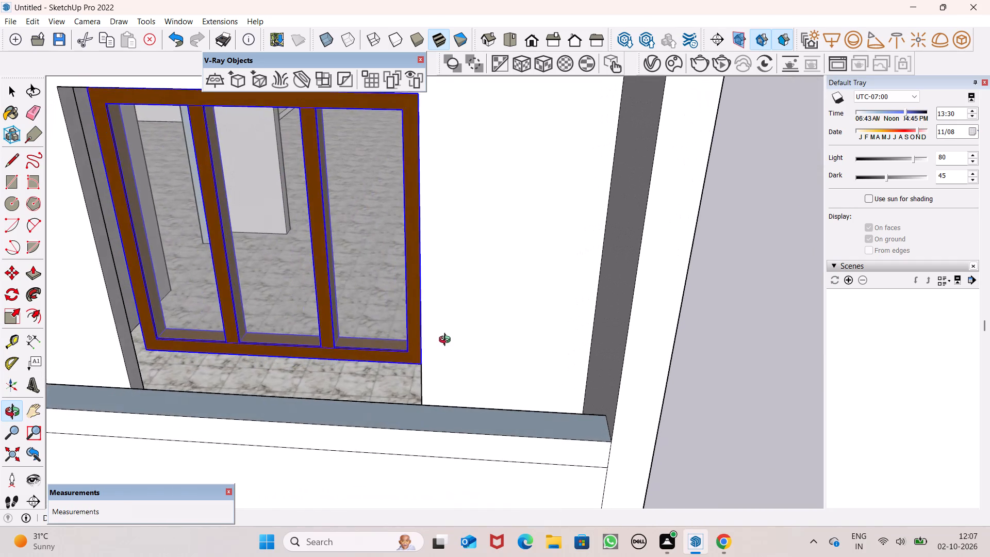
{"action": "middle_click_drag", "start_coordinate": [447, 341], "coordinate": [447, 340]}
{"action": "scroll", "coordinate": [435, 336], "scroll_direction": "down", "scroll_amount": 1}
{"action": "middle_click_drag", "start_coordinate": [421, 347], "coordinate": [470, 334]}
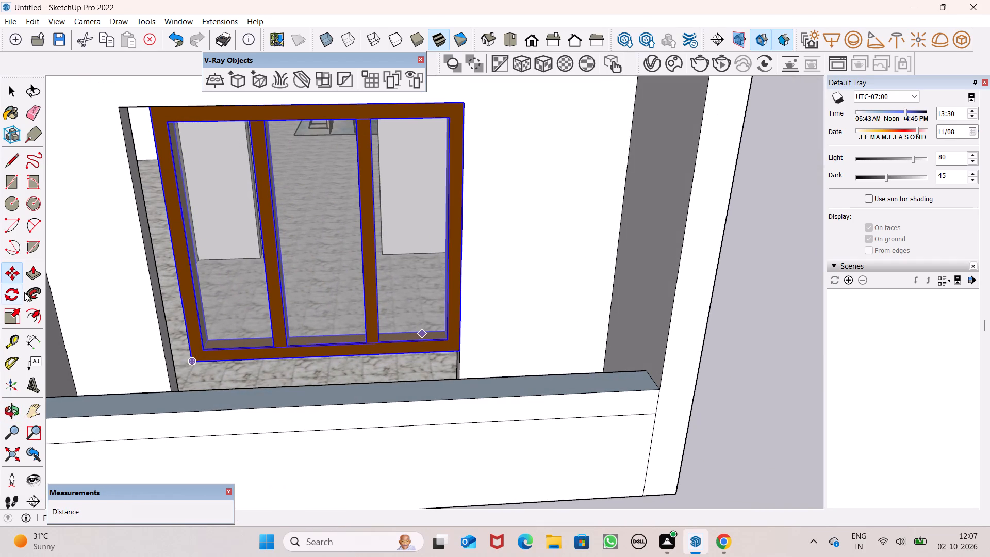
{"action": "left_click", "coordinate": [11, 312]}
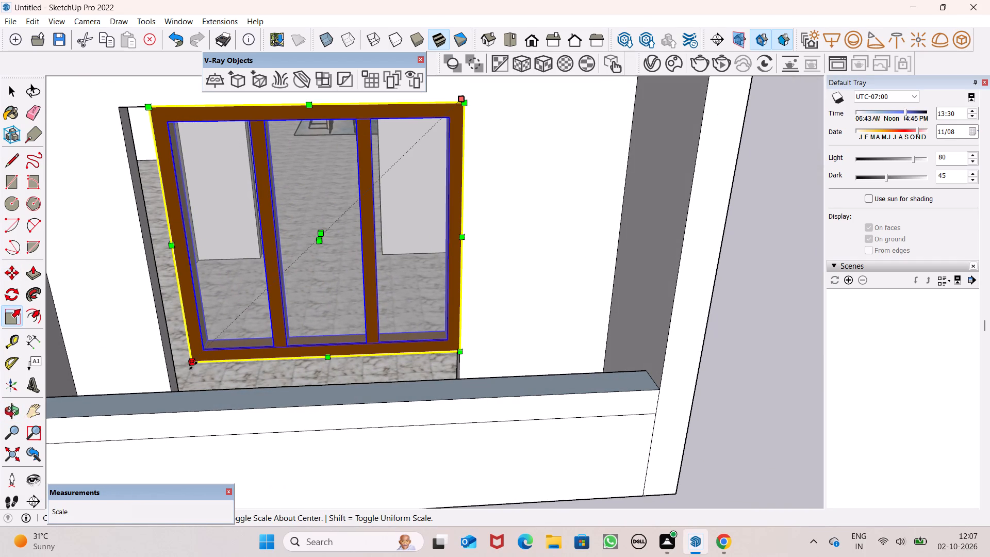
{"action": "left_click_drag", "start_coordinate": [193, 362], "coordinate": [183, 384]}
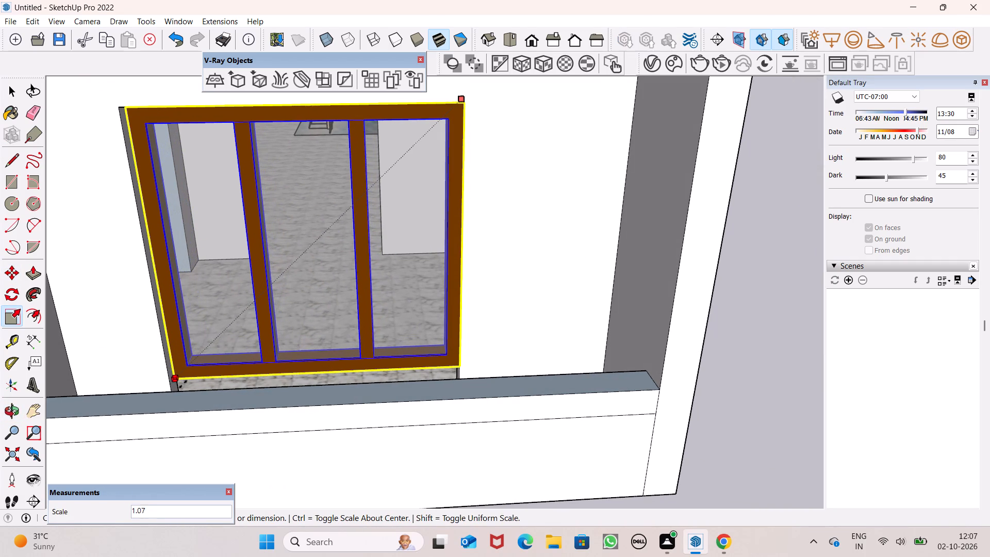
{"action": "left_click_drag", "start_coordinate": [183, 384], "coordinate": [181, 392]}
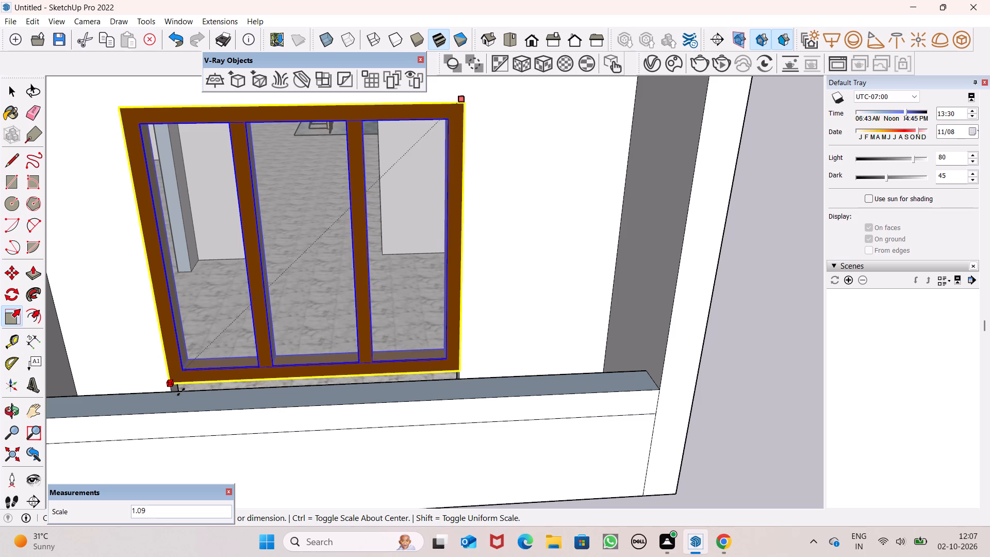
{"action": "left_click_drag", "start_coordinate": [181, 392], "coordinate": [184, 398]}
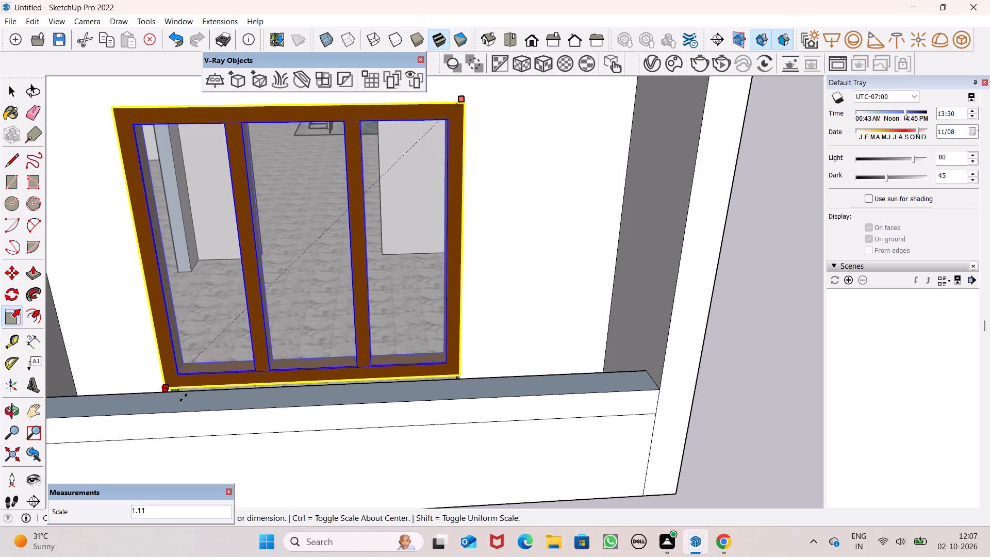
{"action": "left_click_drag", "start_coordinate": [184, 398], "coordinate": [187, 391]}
Widen the window group along the red axis by a factor of about 1.09 so its left side meets the opening's left edge.
{"action": "middle_click_drag", "start_coordinate": [209, 367], "coordinate": [333, 325]}
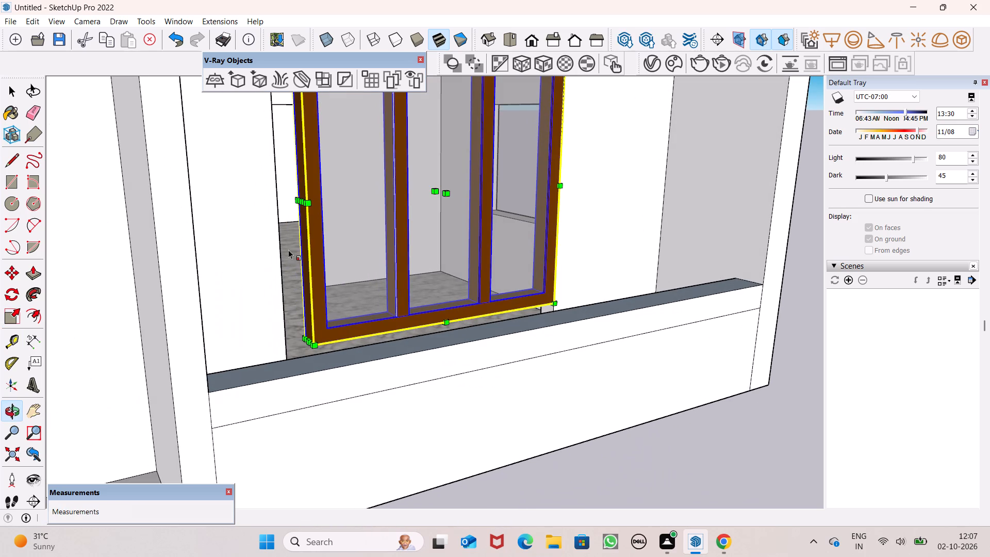
{"action": "scroll", "coordinate": [313, 210], "scroll_direction": "up", "scroll_amount": 4}
{"action": "scroll", "coordinate": [323, 206], "scroll_direction": "down", "scroll_amount": 1}
{"action": "scroll", "coordinate": [323, 206], "scroll_direction": "up", "scroll_amount": 2}
{"action": "scroll", "coordinate": [282, 200], "scroll_direction": "up", "scroll_amount": 9}
{"action": "scroll", "coordinate": [308, 214], "scroll_direction": "down", "scroll_amount": 4}
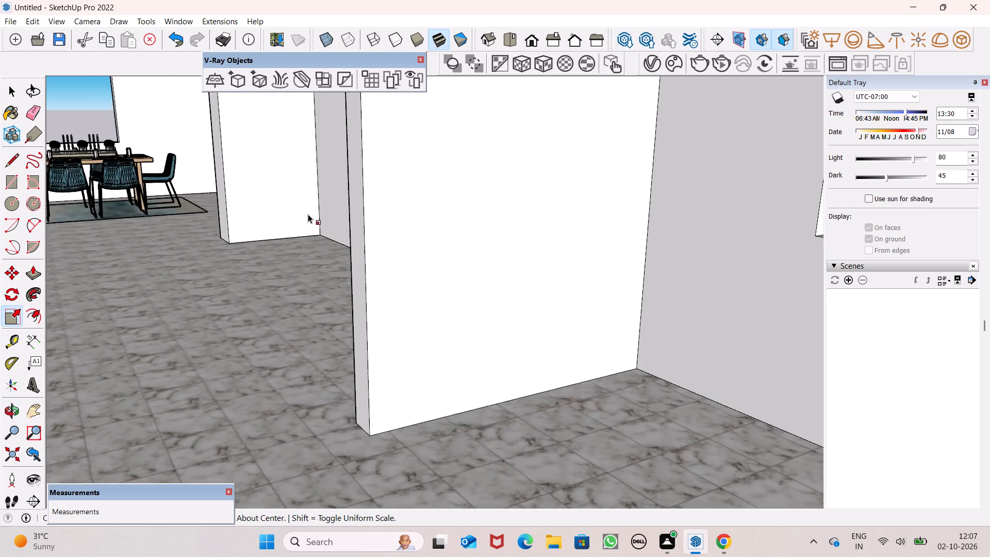
{"action": "scroll", "coordinate": [308, 214], "scroll_direction": "down", "scroll_amount": 2}
{"action": "left_click_drag", "start_coordinate": [400, 266], "coordinate": [362, 277]}
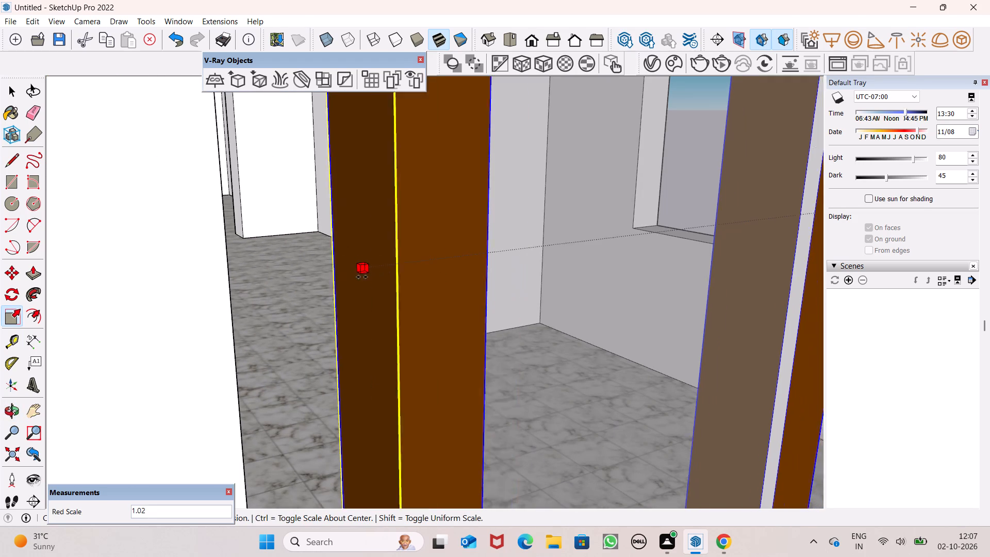
{"action": "left_click_drag", "start_coordinate": [362, 277], "coordinate": [218, 309]}
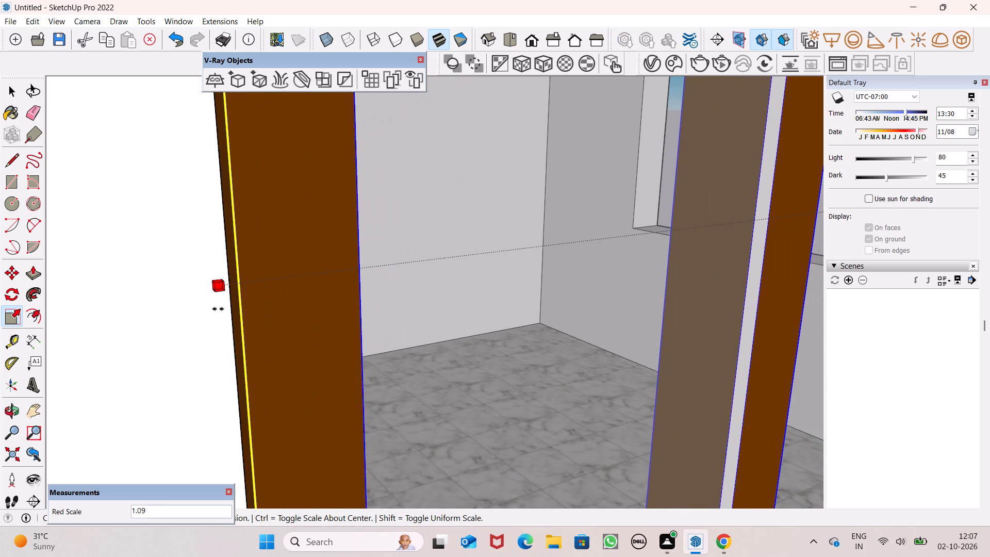
{"action": "left_click_drag", "start_coordinate": [218, 309], "coordinate": [207, 309]}
Examine the window's bottom edge and right corner against the bottom of the wall opening.
{"action": "scroll", "coordinate": [376, 285], "scroll_direction": "down", "scroll_amount": 2}
{"action": "scroll", "coordinate": [376, 285], "scroll_direction": "up", "scroll_amount": 1}
{"action": "scroll", "coordinate": [376, 285], "scroll_direction": "down", "scroll_amount": 8}
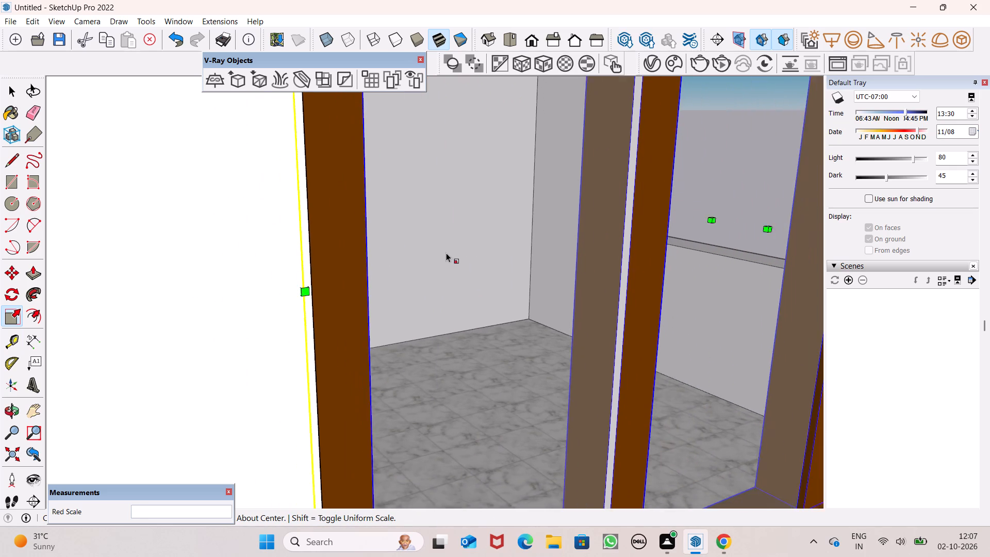
{"action": "scroll", "coordinate": [508, 271], "scroll_direction": "down", "scroll_amount": 13}
{"action": "scroll", "coordinate": [690, 230], "scroll_direction": "up", "scroll_amount": 1}
{"action": "scroll", "coordinate": [697, 251], "scroll_direction": "down", "scroll_amount": 2}
{"action": "scroll", "coordinate": [749, 379], "scroll_direction": "up", "scroll_amount": 7}
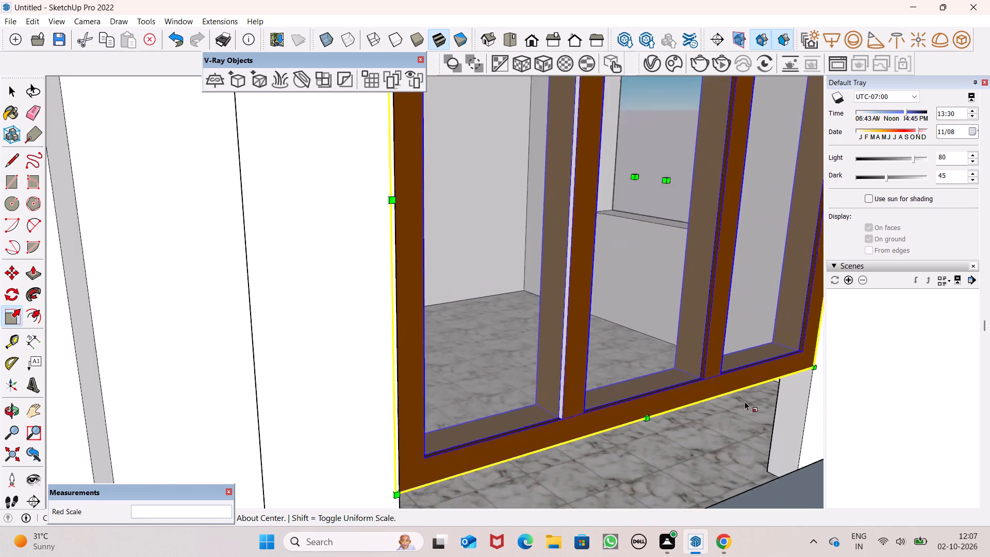
{"action": "scroll", "coordinate": [745, 401], "scroll_direction": "up", "scroll_amount": 1}
{"action": "middle_click_drag", "start_coordinate": [722, 437], "coordinate": [664, 440]}
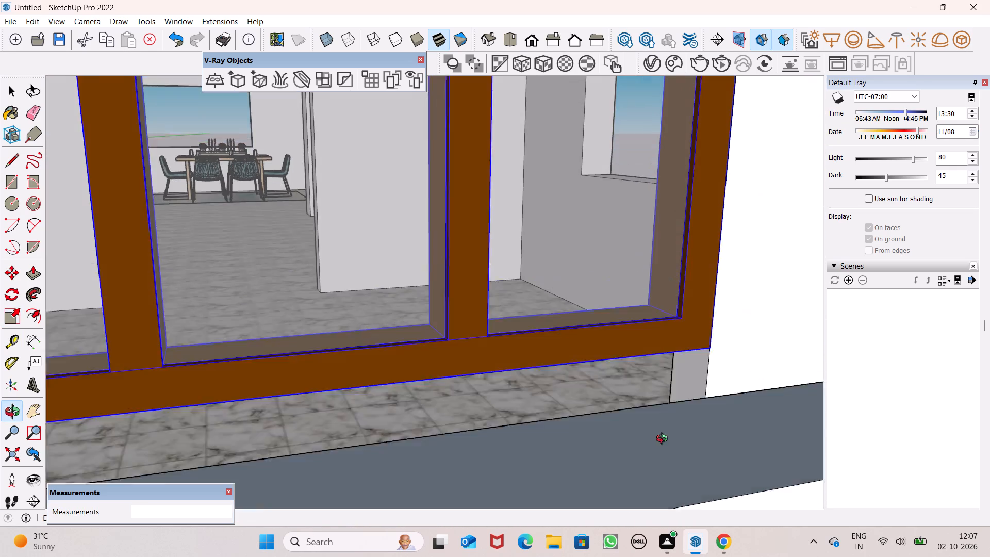
{"action": "middle_click_drag", "start_coordinate": [664, 440], "coordinate": [664, 444]}
{"action": "scroll", "coordinate": [387, 316], "scroll_direction": "down", "scroll_amount": 7}
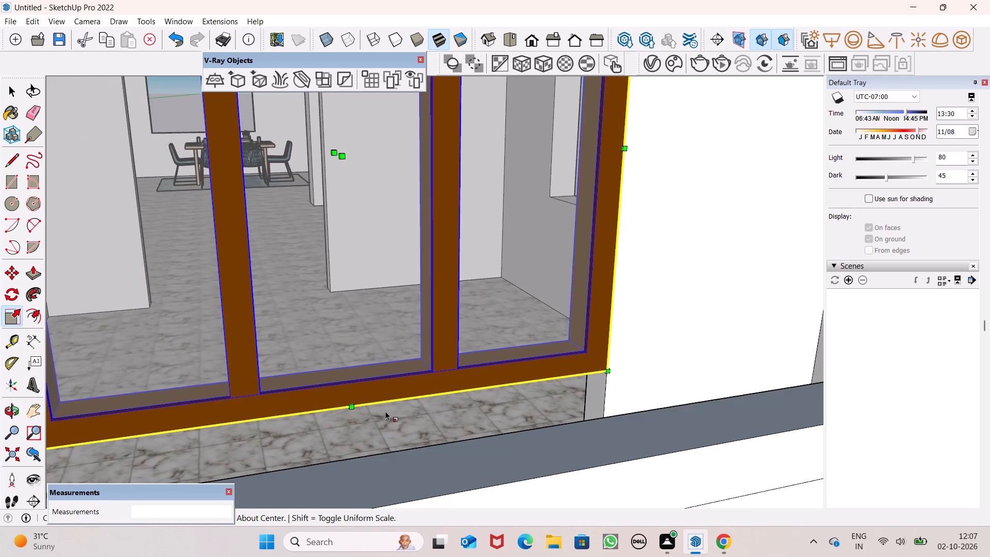
{"action": "scroll", "coordinate": [367, 432], "scroll_direction": "up", "scroll_amount": 4}
{"action": "middle_click_drag", "start_coordinate": [354, 421], "coordinate": [357, 386]}
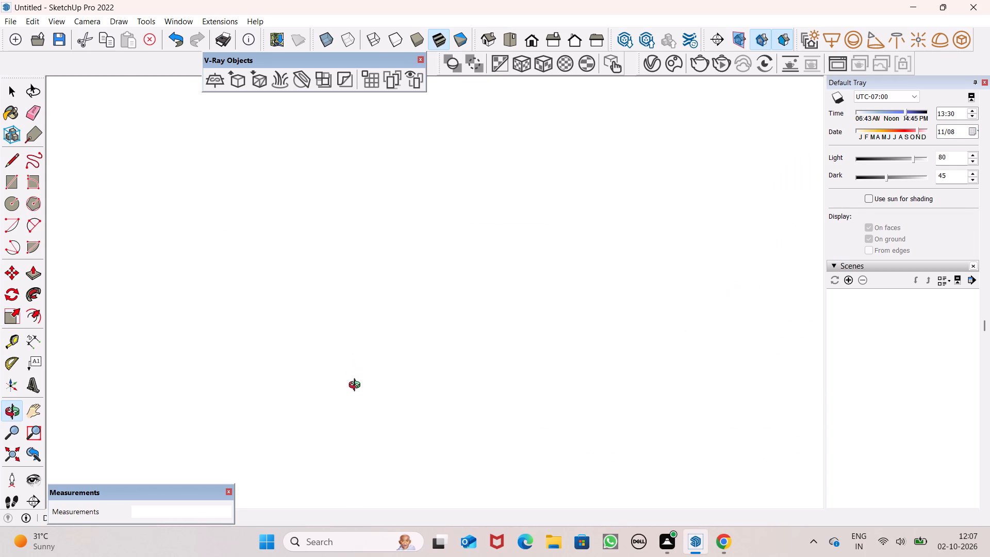
{"action": "middle_click_drag", "start_coordinate": [357, 386], "coordinate": [377, 435]}
{"action": "scroll", "coordinate": [543, 339], "scroll_direction": "down", "scroll_amount": 3}
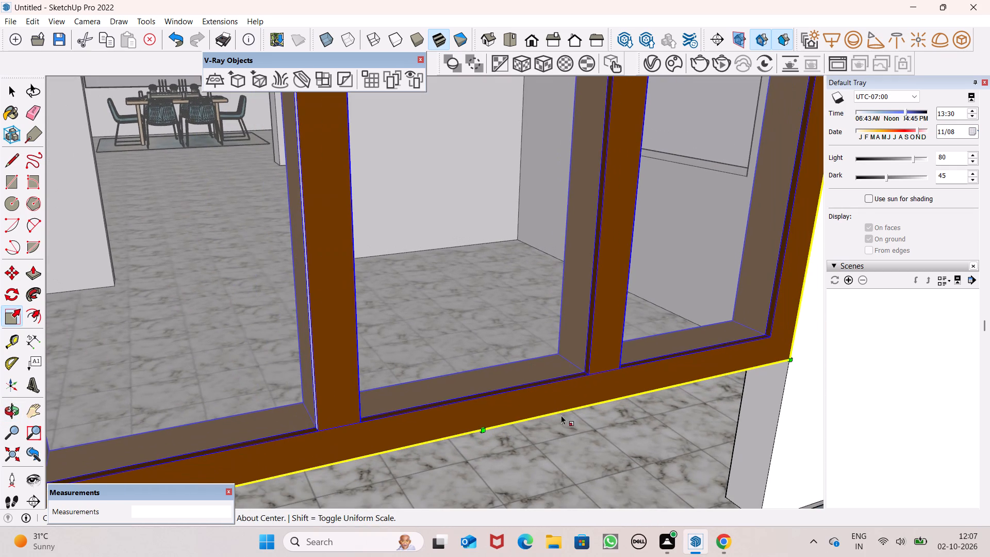
{"action": "scroll", "coordinate": [546, 443], "scroll_direction": "up", "scroll_amount": 9}
{"action": "scroll", "coordinate": [550, 350], "scroll_direction": "down", "scroll_amount": 2}
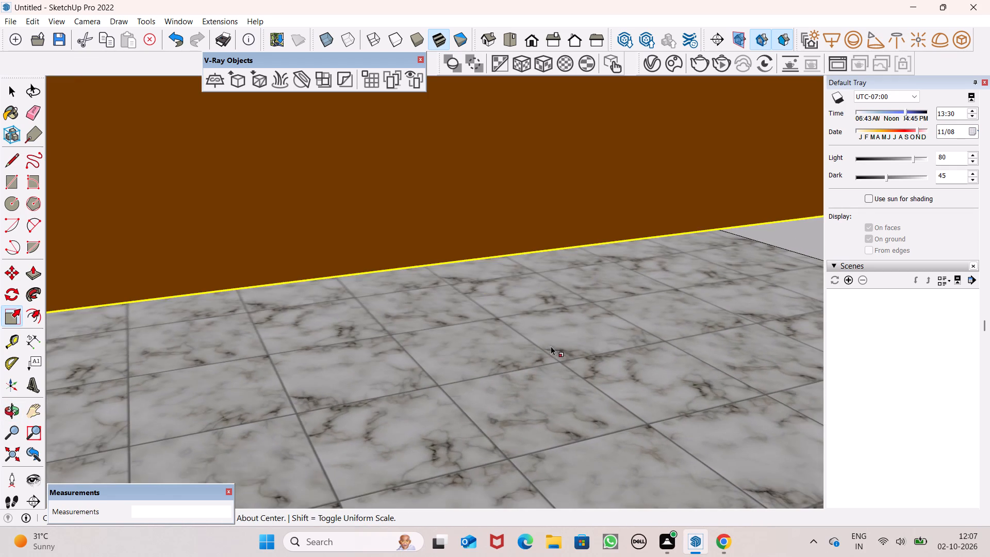
{"action": "middle_click_drag", "start_coordinate": [560, 383], "coordinate": [550, 340]}
{"action": "scroll", "coordinate": [548, 329], "scroll_direction": "down", "scroll_amount": 3}
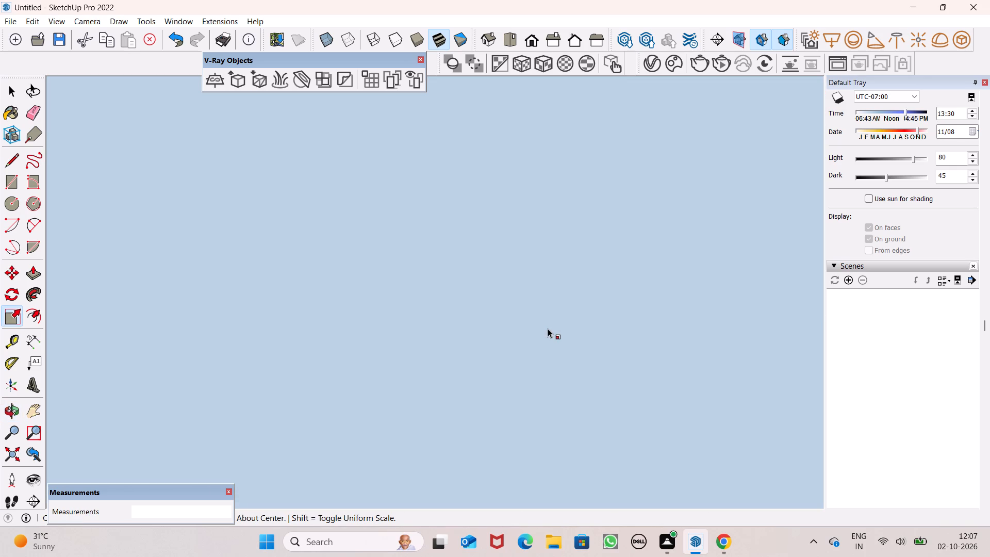
{"action": "middle_click_drag", "start_coordinate": [548, 329], "coordinate": [581, 396]}
{"action": "scroll", "coordinate": [579, 316], "scroll_direction": "down", "scroll_amount": 11}
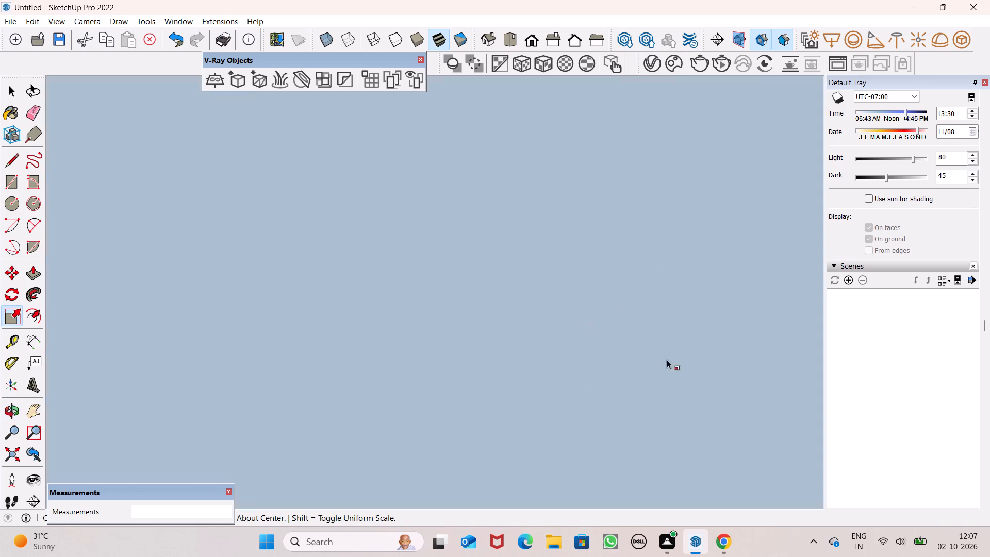
{"action": "scroll", "coordinate": [667, 359], "scroll_direction": "down", "scroll_amount": 20}
{"action": "scroll", "coordinate": [667, 359], "scroll_direction": "down", "scroll_amount": 16}
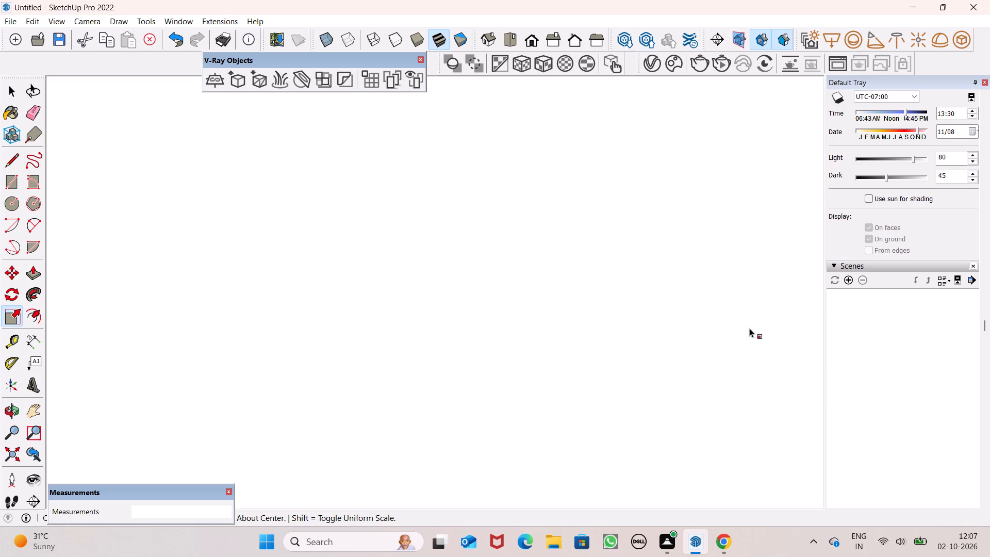
{"action": "scroll", "coordinate": [749, 328], "scroll_direction": "down", "scroll_amount": 4}
{"action": "scroll", "coordinate": [760, 345], "scroll_direction": "down", "scroll_amount": 20}
{"action": "scroll", "coordinate": [760, 345], "scroll_direction": "down", "scroll_amount": 8}
{"action": "scroll", "coordinate": [701, 362], "scroll_direction": "down", "scroll_amount": 12}
{"action": "scroll", "coordinate": [678, 345], "scroll_direction": "up", "scroll_amount": 1}
{"action": "scroll", "coordinate": [677, 358], "scroll_direction": "down", "scroll_amount": 3}
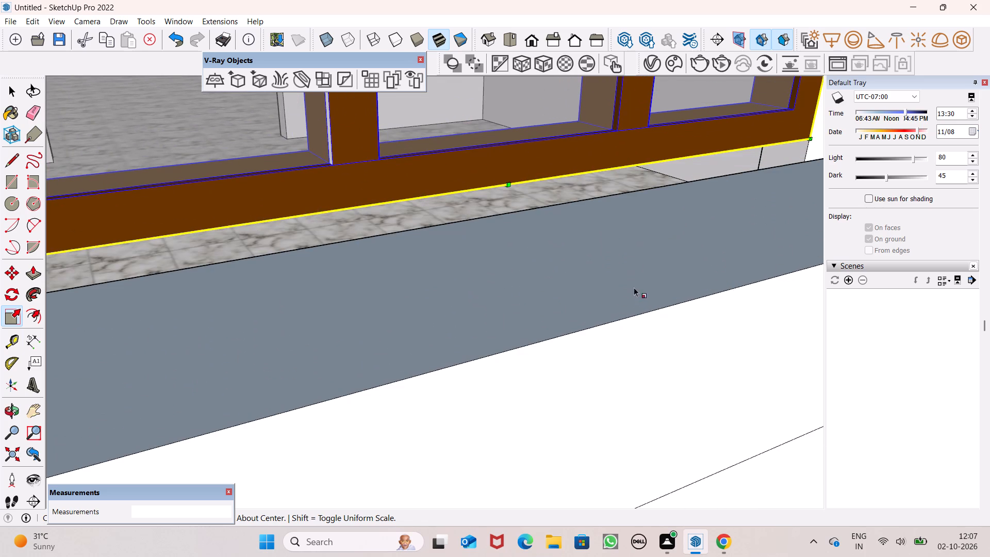
{"action": "scroll", "coordinate": [522, 220], "scroll_direction": "up", "scroll_amount": 4}
{"action": "middle_click_drag", "start_coordinate": [515, 216], "coordinate": [672, 220]}
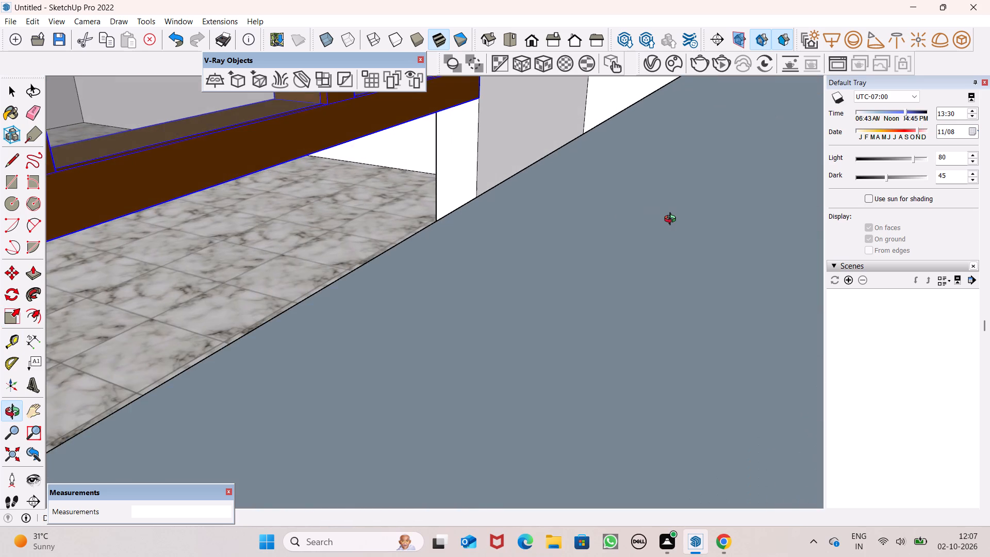
{"action": "middle_click_drag", "start_coordinate": [672, 220], "coordinate": [664, 248]}
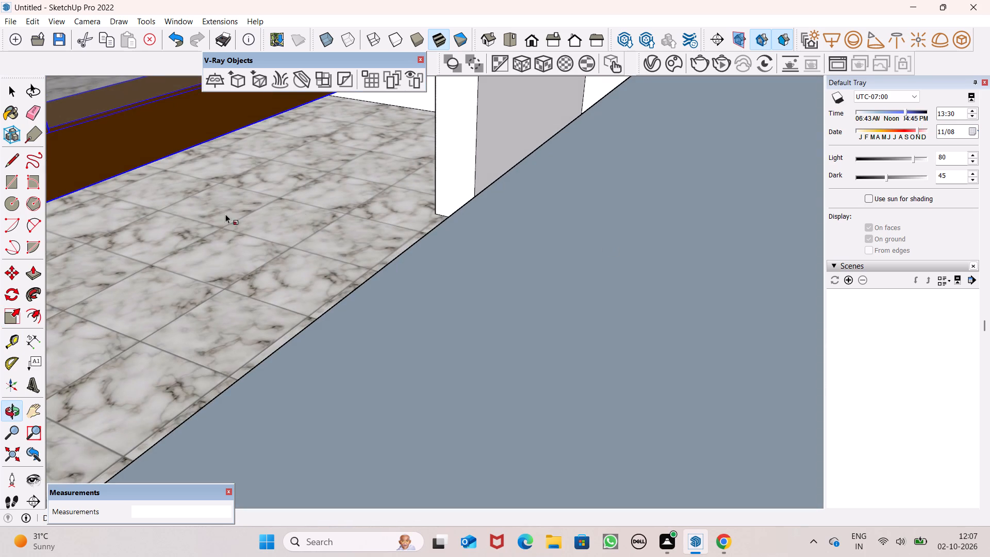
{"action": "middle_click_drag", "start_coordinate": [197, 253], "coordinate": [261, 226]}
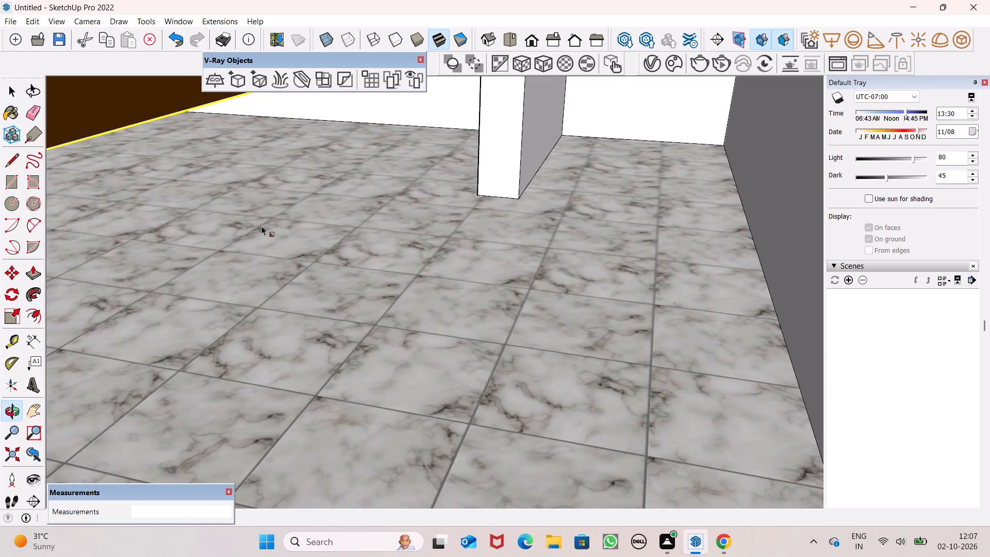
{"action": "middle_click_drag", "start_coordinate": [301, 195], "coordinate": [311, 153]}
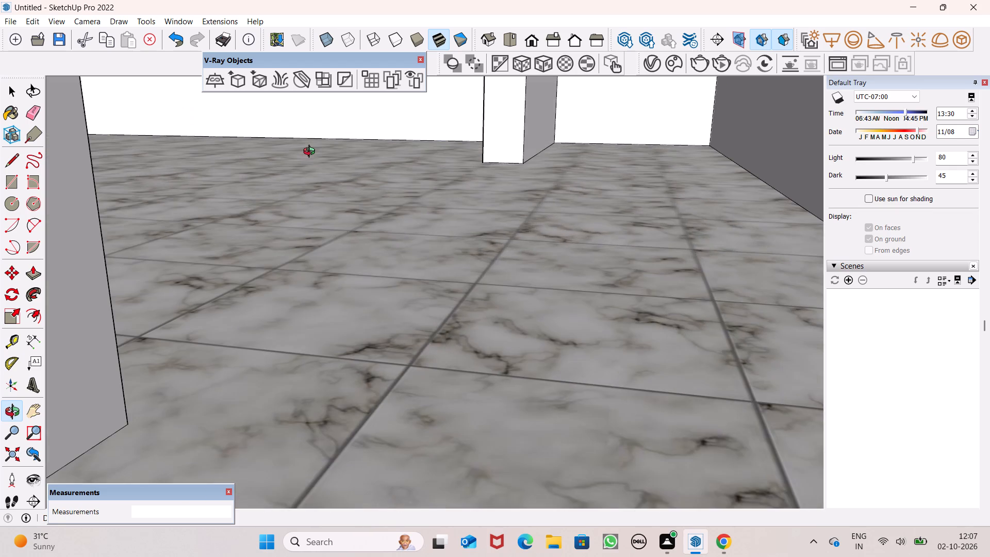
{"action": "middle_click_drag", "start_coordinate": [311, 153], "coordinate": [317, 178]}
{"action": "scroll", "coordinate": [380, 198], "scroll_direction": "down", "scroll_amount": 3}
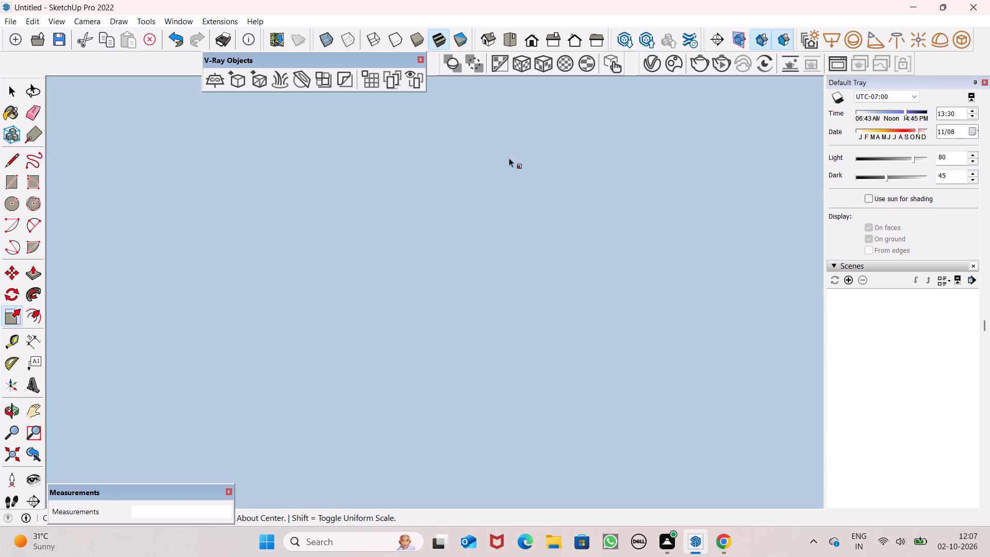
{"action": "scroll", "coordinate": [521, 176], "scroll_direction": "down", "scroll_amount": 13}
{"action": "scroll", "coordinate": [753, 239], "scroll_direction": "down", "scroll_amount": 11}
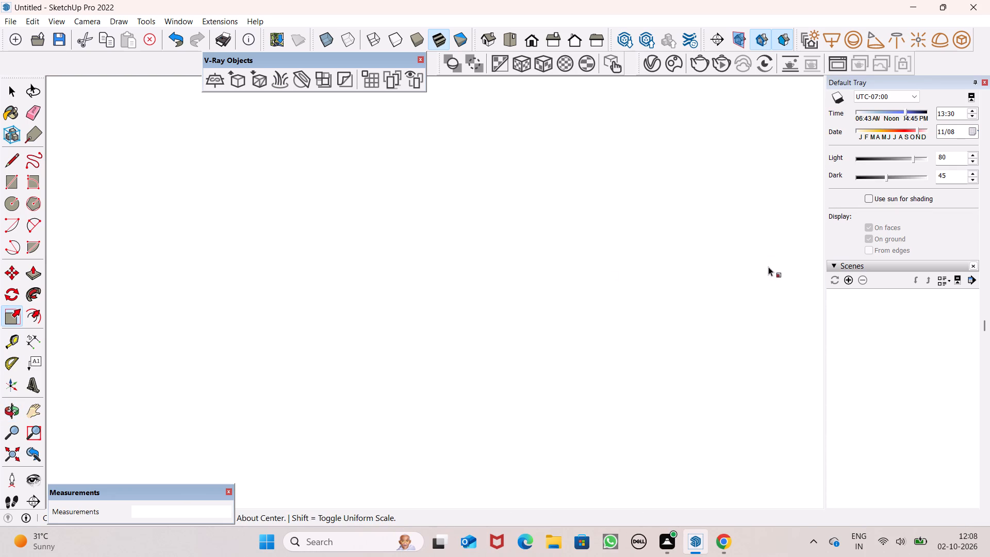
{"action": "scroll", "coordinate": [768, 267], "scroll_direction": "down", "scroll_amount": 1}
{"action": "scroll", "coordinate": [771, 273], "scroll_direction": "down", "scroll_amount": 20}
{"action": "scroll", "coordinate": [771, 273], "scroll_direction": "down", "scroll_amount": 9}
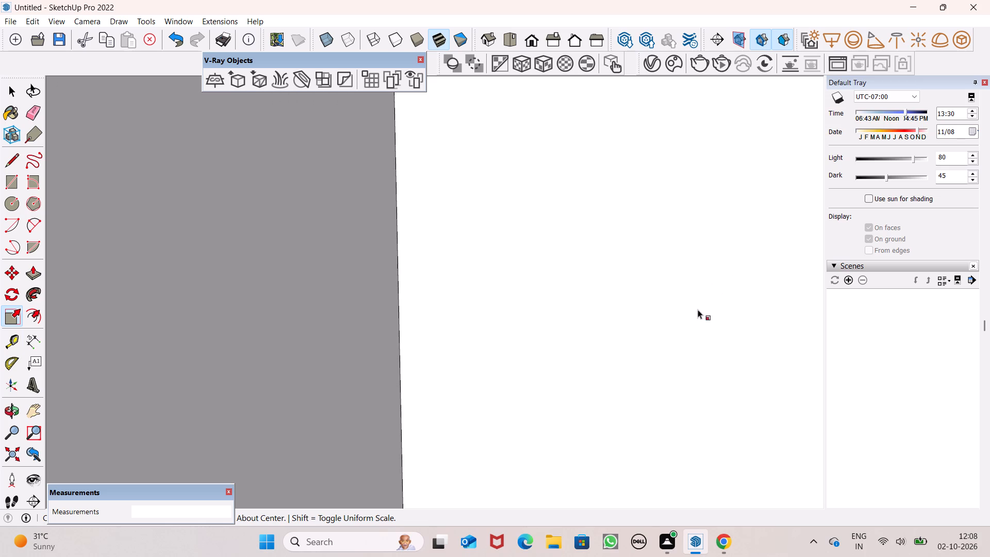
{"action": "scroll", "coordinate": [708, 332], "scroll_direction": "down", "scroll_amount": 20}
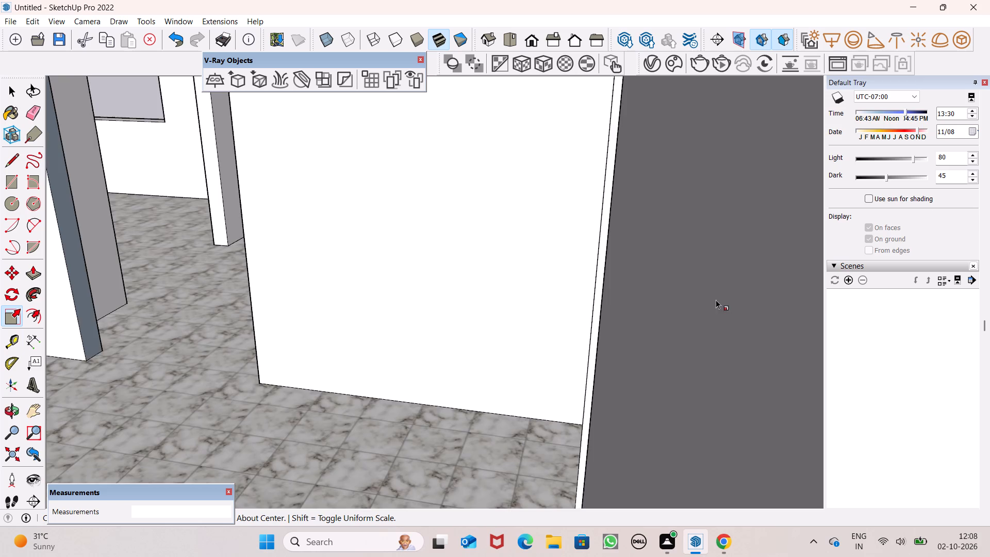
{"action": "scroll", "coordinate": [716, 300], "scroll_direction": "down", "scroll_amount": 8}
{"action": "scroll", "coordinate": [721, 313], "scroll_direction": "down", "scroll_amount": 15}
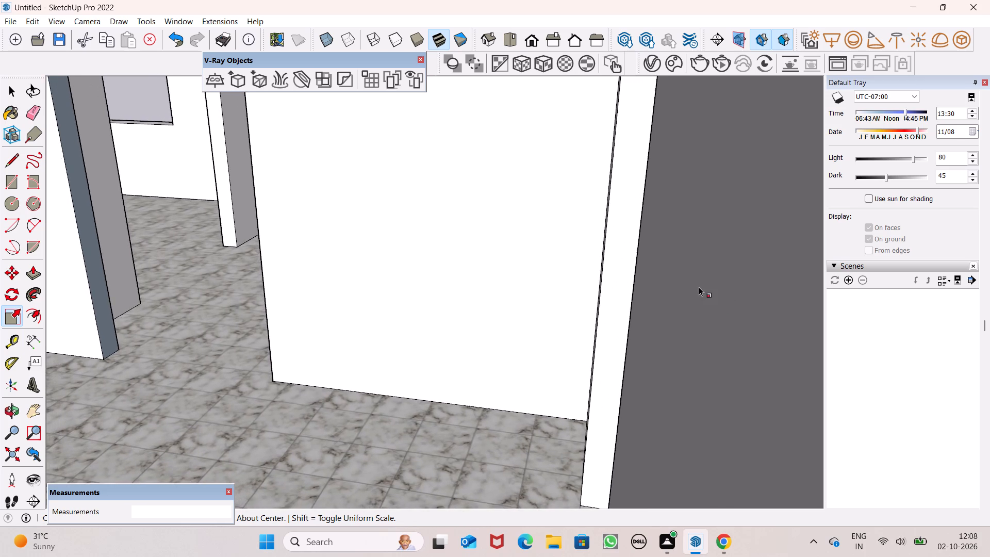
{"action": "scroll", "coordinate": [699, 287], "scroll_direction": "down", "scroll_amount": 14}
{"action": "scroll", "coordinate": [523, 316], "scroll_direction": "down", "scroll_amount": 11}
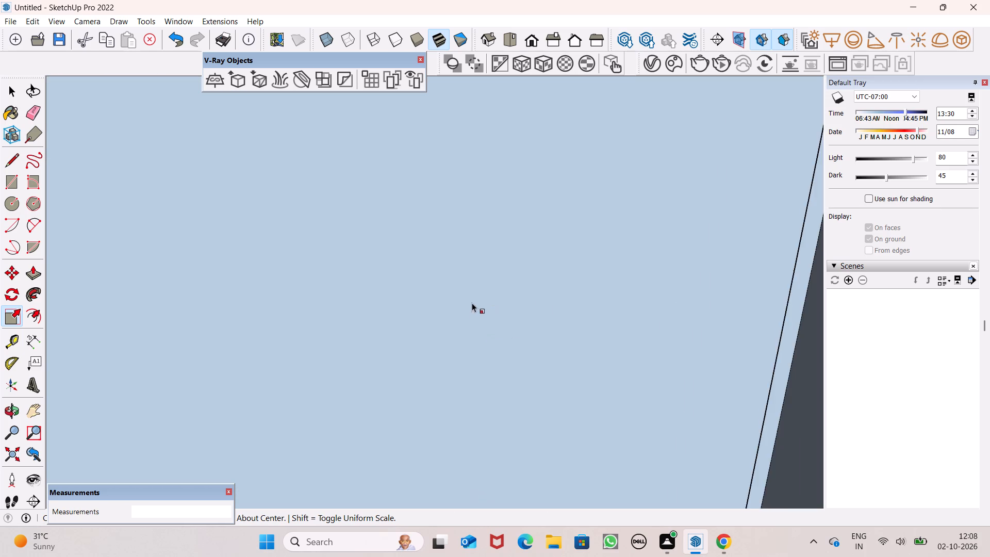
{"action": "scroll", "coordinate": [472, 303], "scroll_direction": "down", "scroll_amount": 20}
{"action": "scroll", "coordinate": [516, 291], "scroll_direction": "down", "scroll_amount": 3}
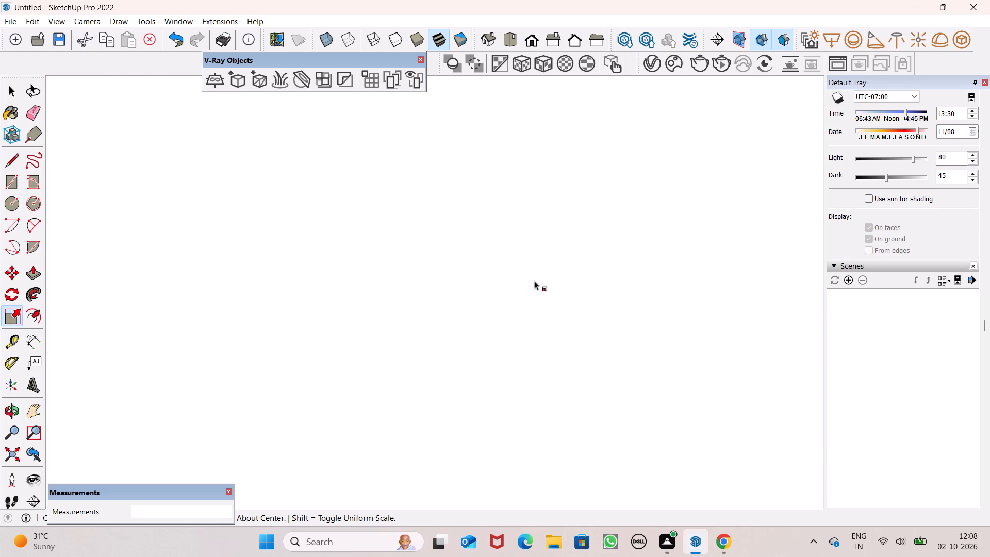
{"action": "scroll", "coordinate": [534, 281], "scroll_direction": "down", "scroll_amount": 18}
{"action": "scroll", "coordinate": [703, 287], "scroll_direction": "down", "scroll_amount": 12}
Stretch the brown window group downward along the blue axis by a factor of about 1.19 toward the bottom of the wall opening.
{"action": "scroll", "coordinate": [714, 269], "scroll_direction": "down", "scroll_amount": 19}
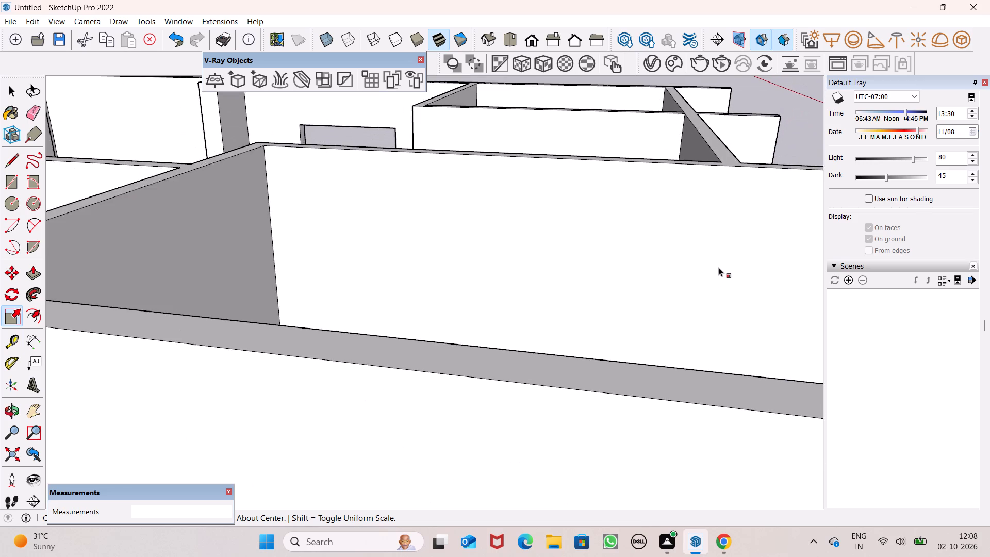
{"action": "scroll", "coordinate": [718, 267], "scroll_direction": "down", "scroll_amount": 3}
{"action": "scroll", "coordinate": [576, 95], "scroll_direction": "down", "scroll_amount": 7}
{"action": "scroll", "coordinate": [598, 231], "scroll_direction": "down", "scroll_amount": 6}
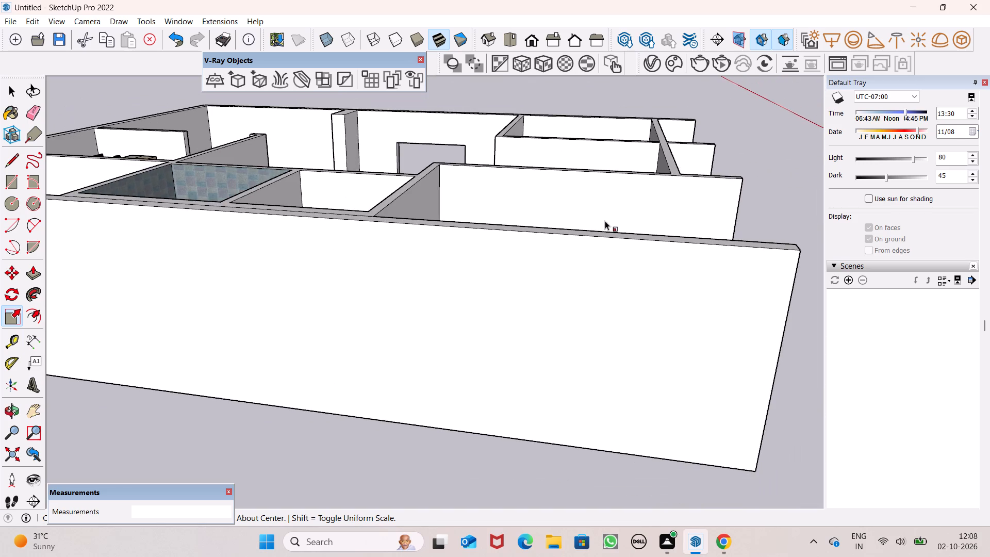
{"action": "scroll", "coordinate": [612, 222], "scroll_direction": "down", "scroll_amount": 7}
{"action": "scroll", "coordinate": [619, 222], "scroll_direction": "down", "scroll_amount": 16}
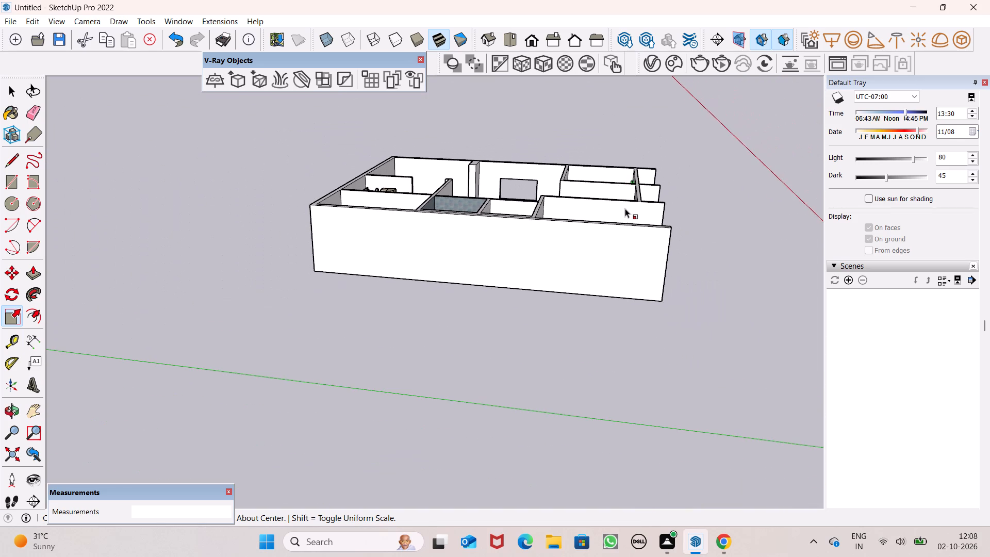
{"action": "scroll", "coordinate": [625, 208], "scroll_direction": "down", "scroll_amount": 4}
{"action": "middle_click_drag", "start_coordinate": [676, 224], "coordinate": [379, 195]}
{"action": "scroll", "coordinate": [715, 243], "scroll_direction": "up", "scroll_amount": 8}
{"action": "scroll", "coordinate": [603, 233], "scroll_direction": "up", "scroll_amount": 7}
{"action": "scroll", "coordinate": [603, 233], "scroll_direction": "down", "scroll_amount": 1}
{"action": "scroll", "coordinate": [603, 233], "scroll_direction": "up", "scroll_amount": 1}
{"action": "middle_click_drag", "start_coordinate": [612, 277], "coordinate": [644, 378]}
{"action": "scroll", "coordinate": [641, 364], "scroll_direction": "up", "scroll_amount": 8}
{"action": "scroll", "coordinate": [609, 334], "scroll_direction": "up", "scroll_amount": 6}
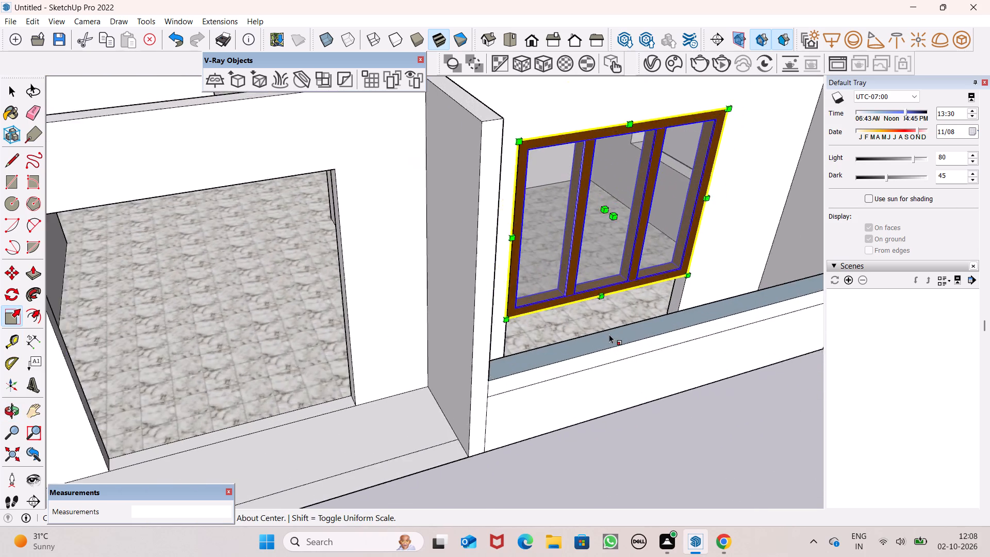
{"action": "scroll", "coordinate": [609, 334], "scroll_direction": "up", "scroll_amount": 12}
{"action": "middle_click_drag", "start_coordinate": [584, 303], "coordinate": [582, 270]}
{"action": "scroll", "coordinate": [577, 142], "scroll_direction": "up", "scroll_amount": 7}
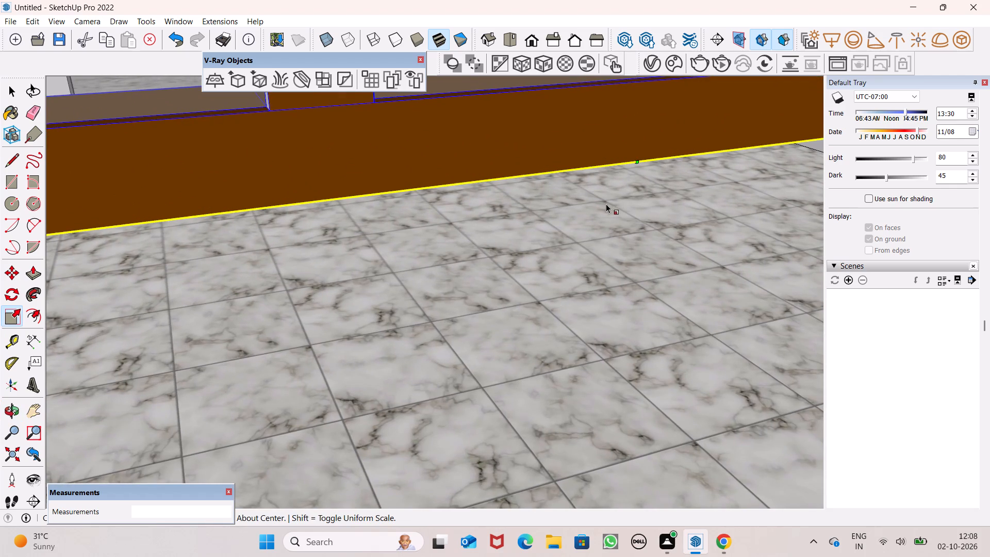
{"action": "middle_click_drag", "start_coordinate": [606, 204], "coordinate": [619, 181]}
{"action": "middle_click_drag", "start_coordinate": [638, 307], "coordinate": [651, 255]}
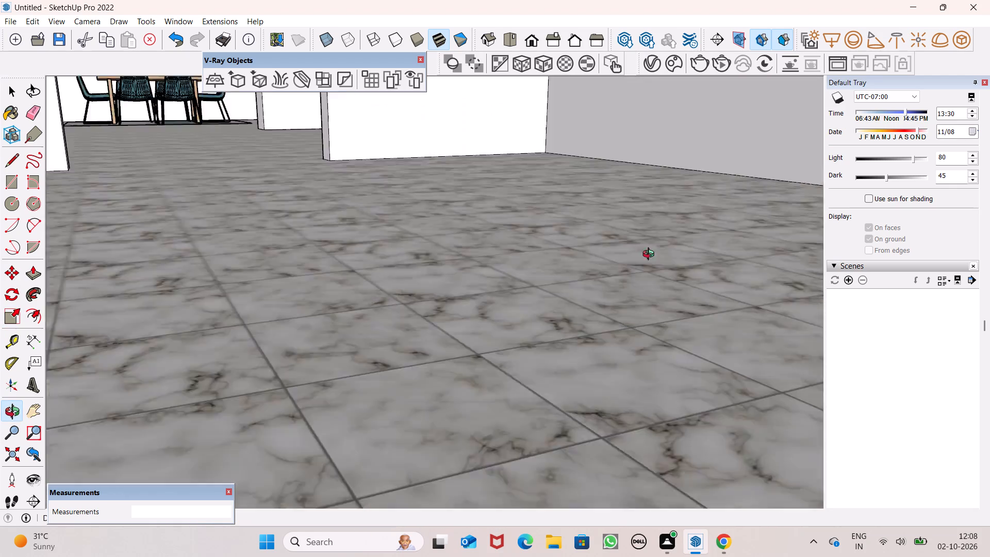
{"action": "middle_click_drag", "start_coordinate": [651, 255], "coordinate": [734, 248]}
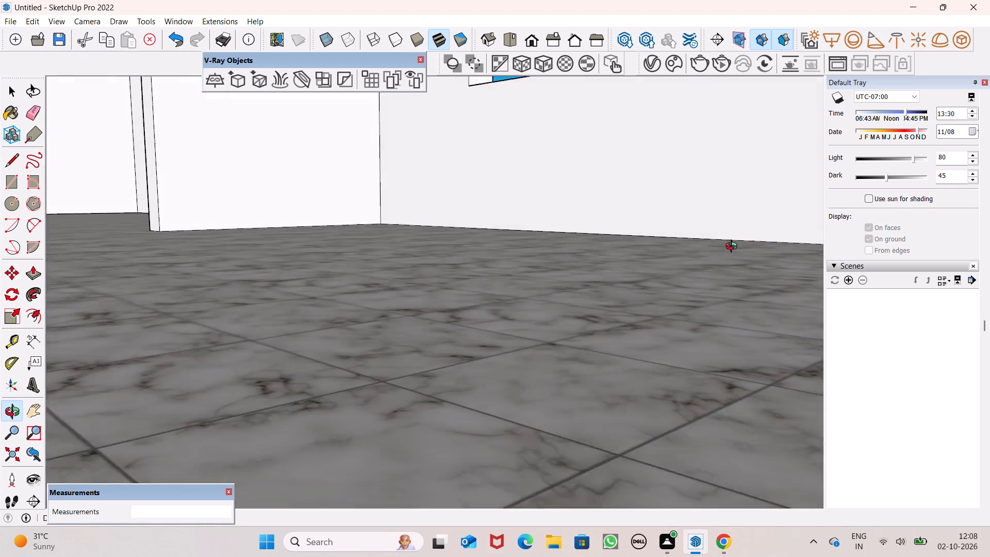
{"action": "middle_click_drag", "start_coordinate": [734, 248], "coordinate": [735, 252]}
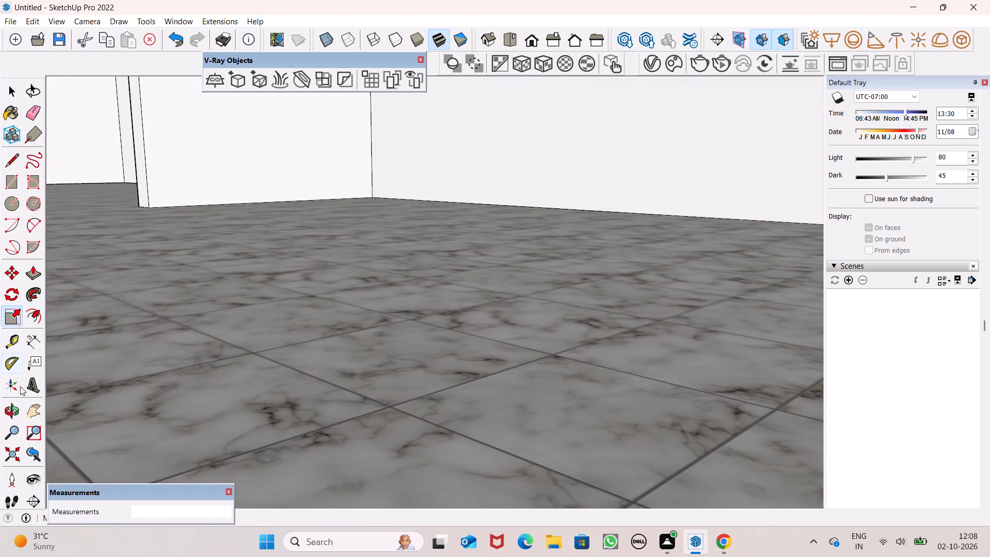
{"action": "left_click", "coordinate": [30, 405]}
{"action": "left_click_drag", "start_coordinate": [496, 419], "coordinate": [526, 330]}
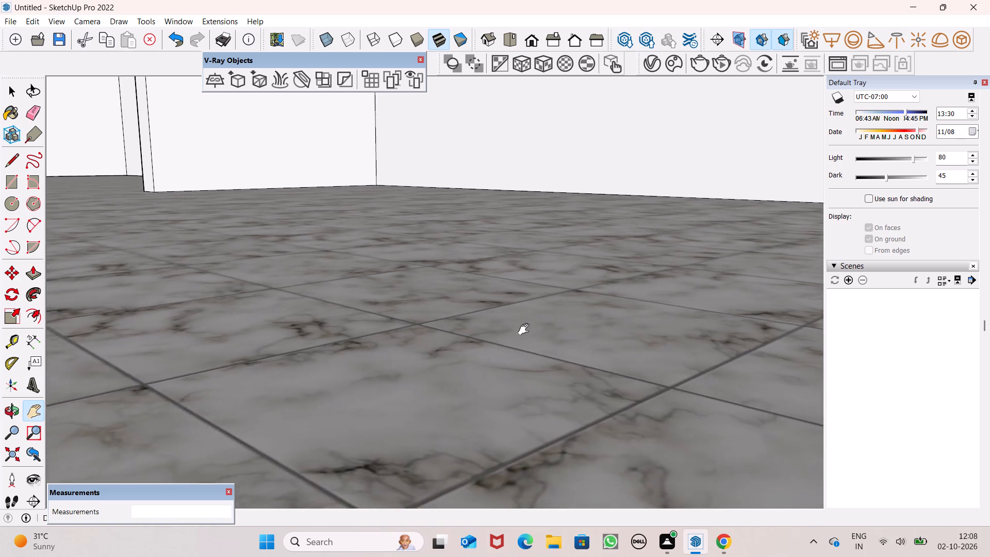
{"action": "left_click_drag", "start_coordinate": [526, 330], "coordinate": [537, 340]}
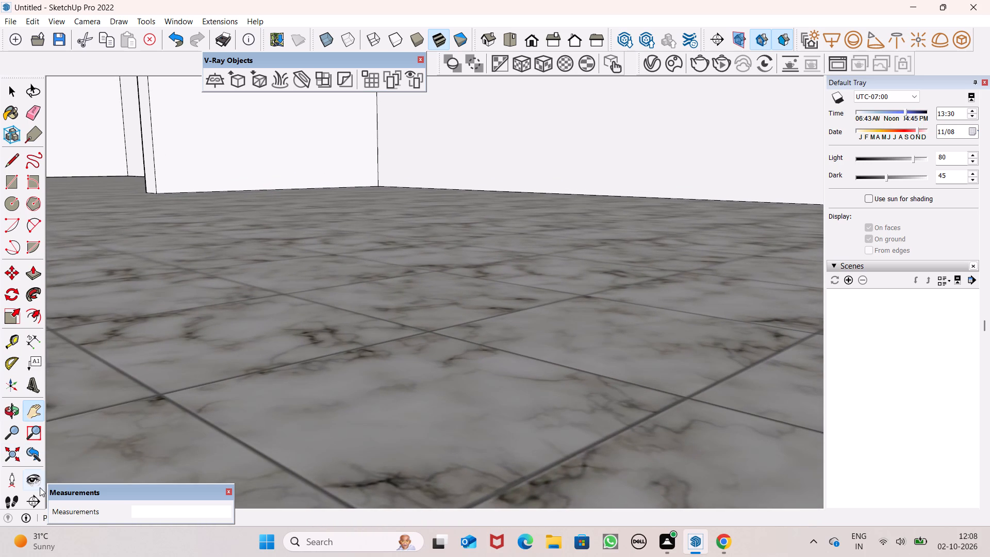
{"action": "left_click", "coordinate": [40, 487]}
{"action": "left_click_drag", "start_coordinate": [479, 555], "coordinate": [498, 457]}
{"action": "left_click", "coordinate": [498, 457]}
{"action": "left_click_drag", "start_coordinate": [501, 468], "coordinate": [507, 454]}
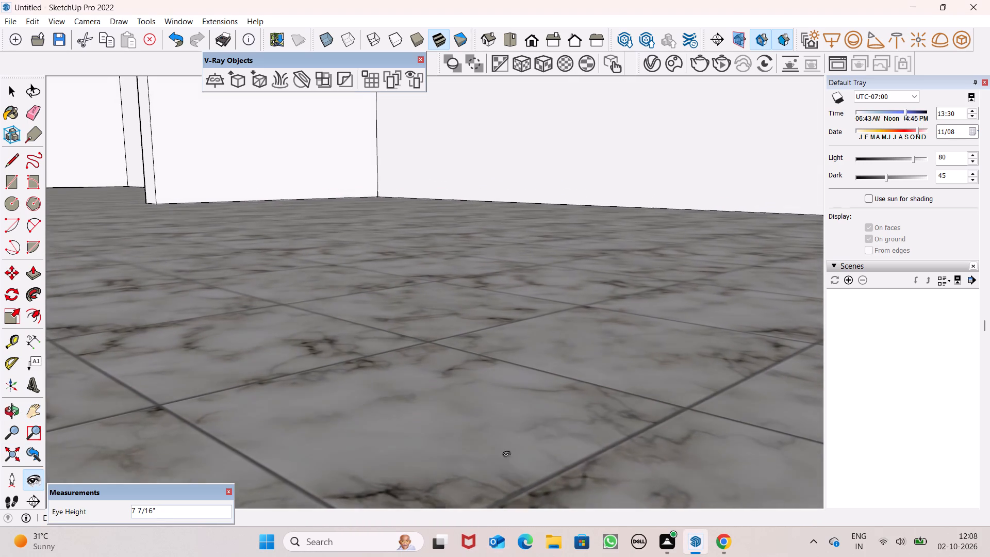
{"action": "left_click_drag", "start_coordinate": [507, 454], "coordinate": [599, 223]}
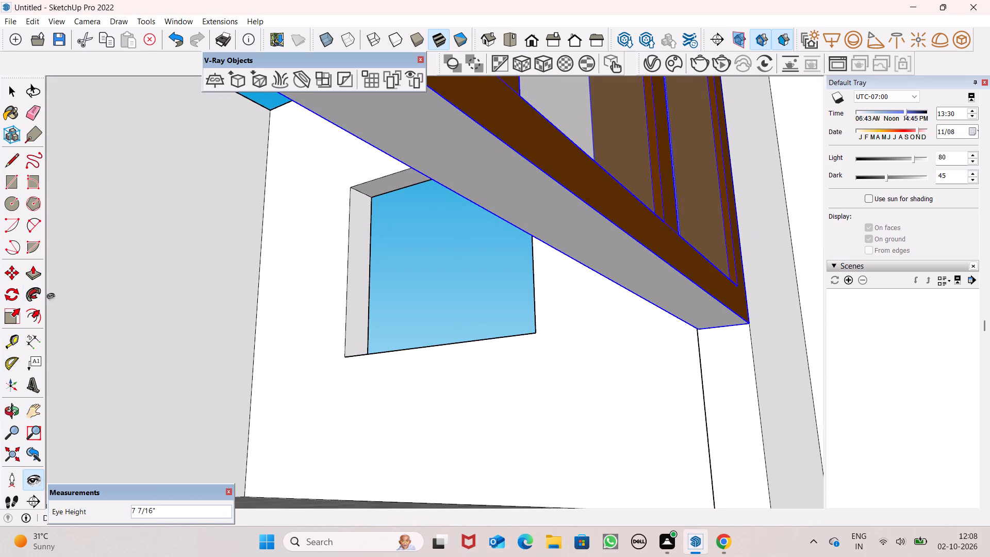
{"action": "left_click", "coordinate": [9, 317]}
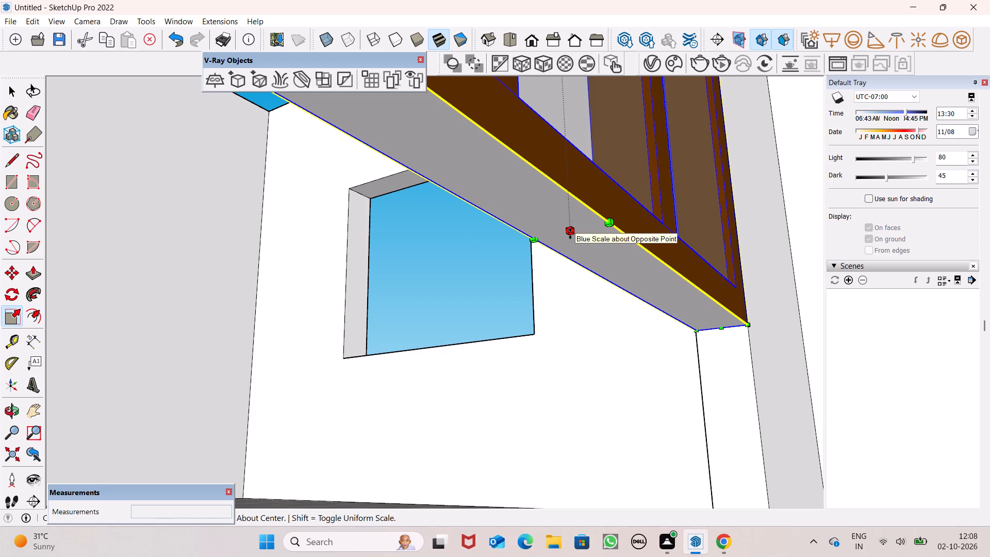
{"action": "left_click_drag", "start_coordinate": [570, 234], "coordinate": [727, 517]}
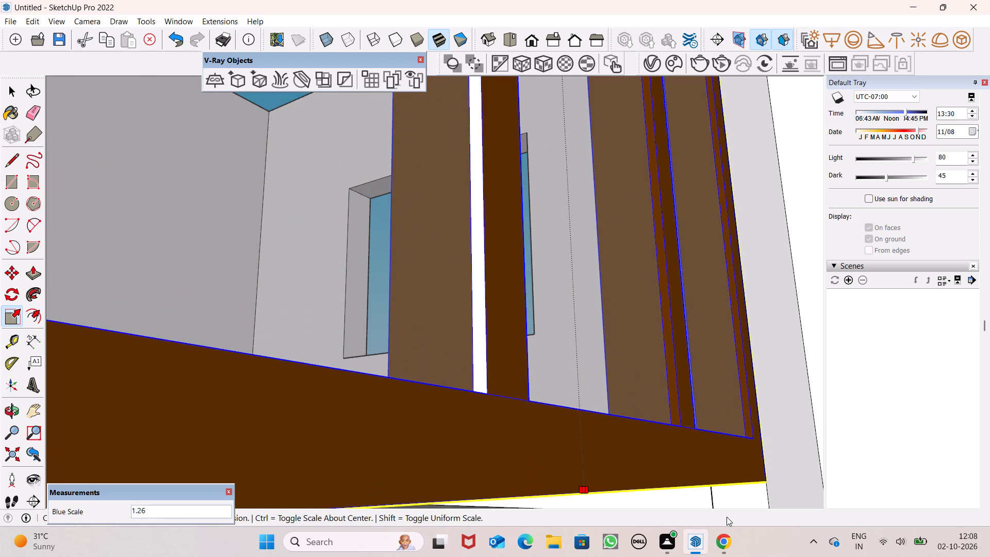
{"action": "left_click_drag", "start_coordinate": [727, 517], "coordinate": [725, 509]}
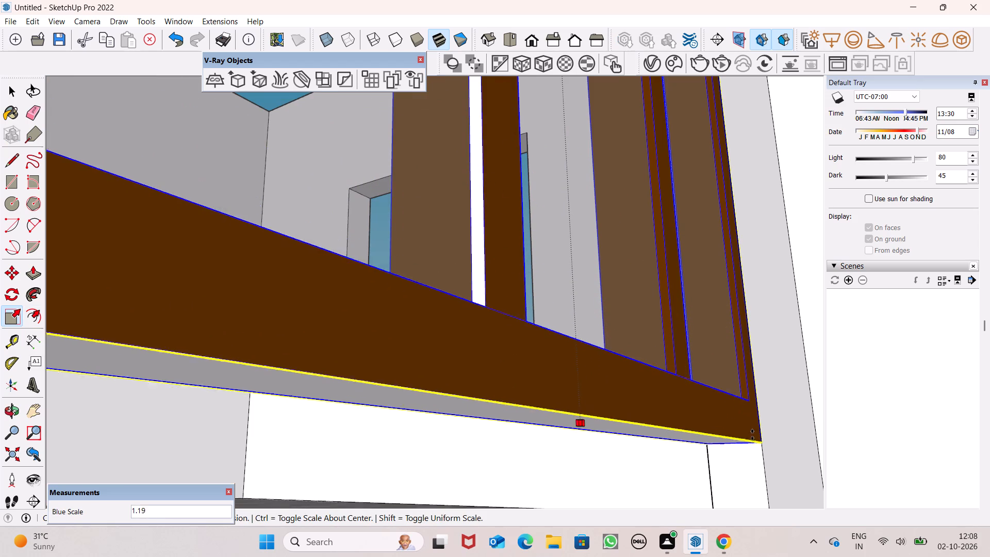
{"action": "scroll", "coordinate": [754, 448], "scroll_direction": "down", "scroll_amount": 2}
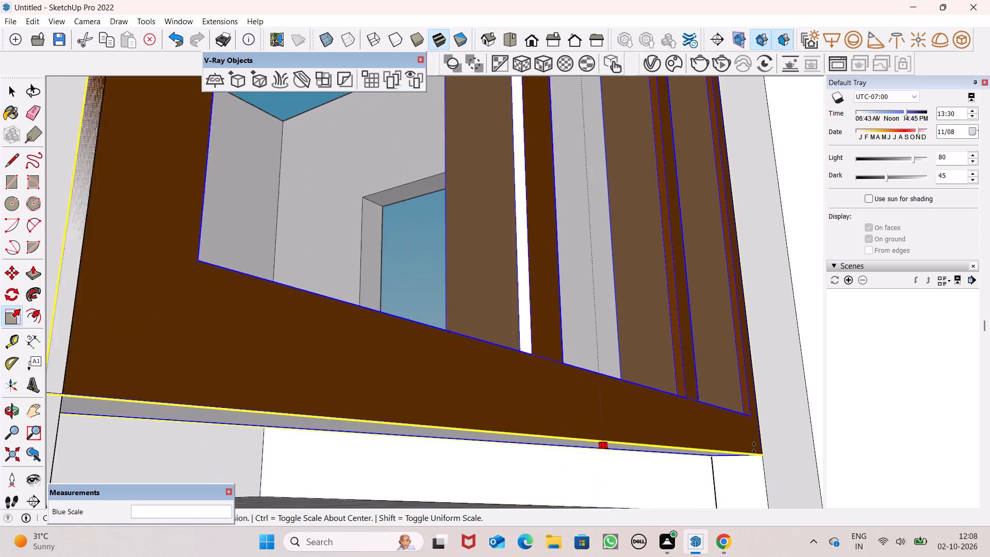
{"action": "scroll", "coordinate": [754, 448], "scroll_direction": "down", "scroll_amount": 2}
{"action": "middle_click", "coordinate": [754, 448]}
{"action": "scroll", "coordinate": [754, 448], "scroll_direction": "up", "scroll_amount": 12}
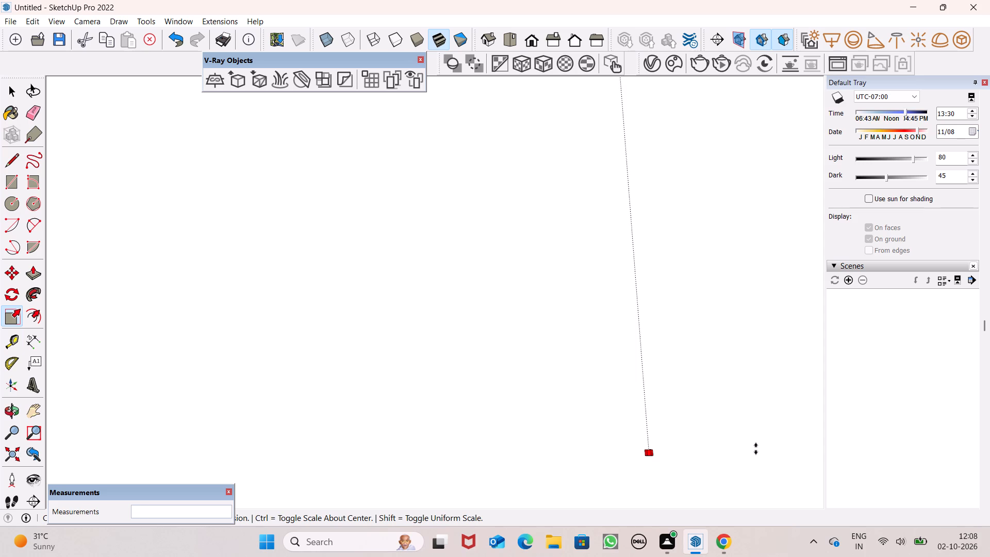
{"action": "scroll", "coordinate": [756, 449], "scroll_direction": "up", "scroll_amount": 20}
{"action": "scroll", "coordinate": [760, 450], "scroll_direction": "up", "scroll_amount": 8}
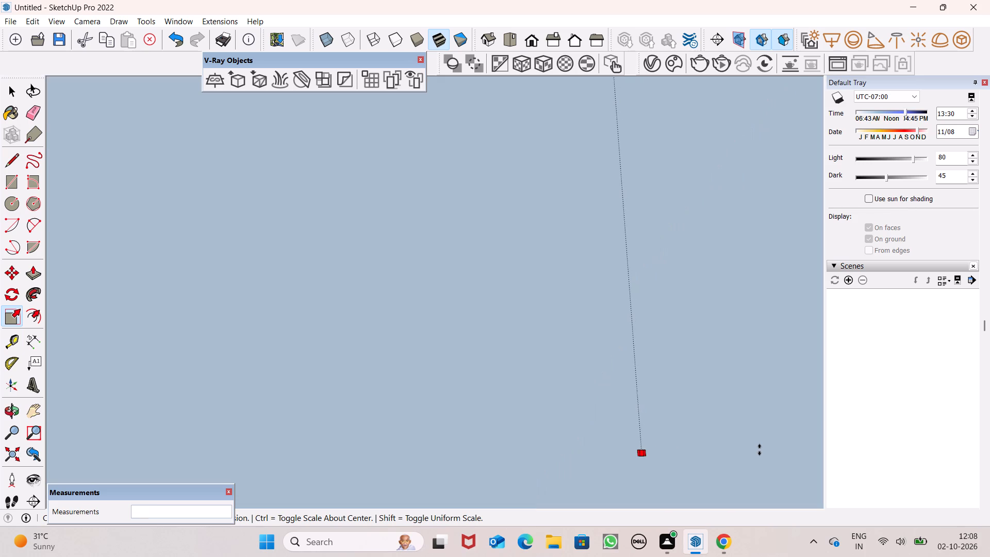
{"action": "scroll", "coordinate": [760, 450], "scroll_direction": "up", "scroll_amount": 1}
{"action": "left_click_drag", "start_coordinate": [761, 451], "coordinate": [761, 458]}
Stretch the window group further down along the blue axis by about 1.08 so its bottom edge meets the floor, and deselect it.
{"action": "scroll", "coordinate": [762, 462], "scroll_direction": "down", "scroll_amount": 15}
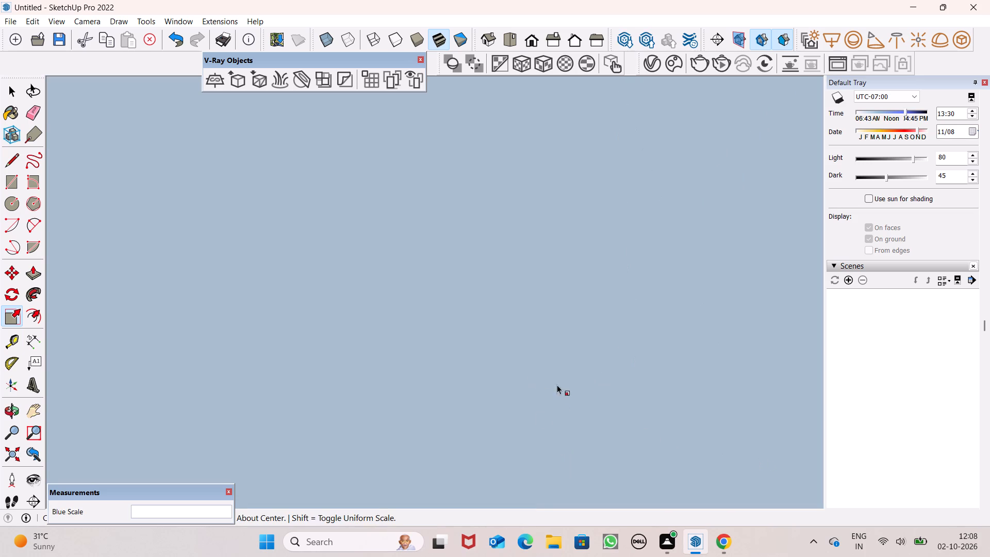
{"action": "scroll", "coordinate": [557, 385], "scroll_direction": "down", "scroll_amount": 20}
{"action": "scroll", "coordinate": [557, 385], "scroll_direction": "down", "scroll_amount": 9}
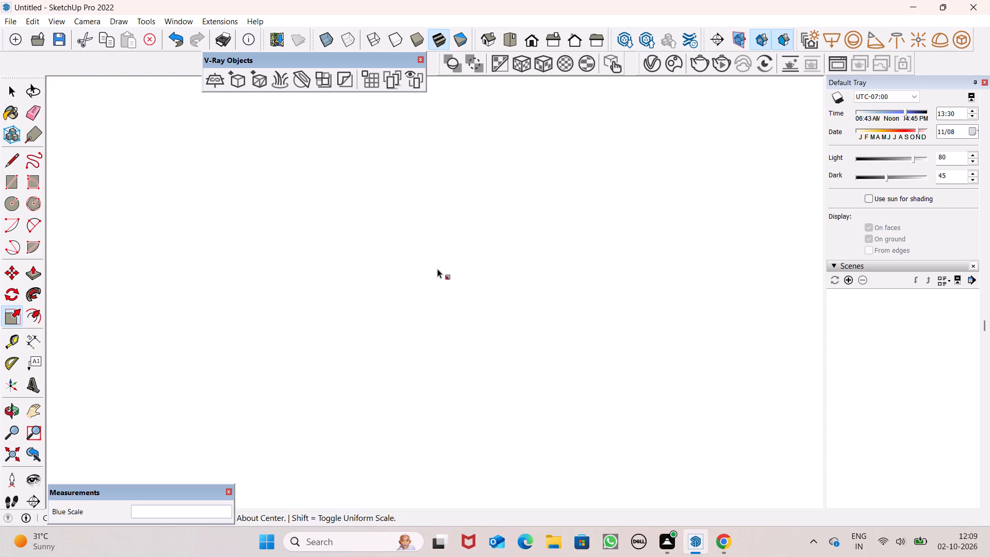
{"action": "scroll", "coordinate": [437, 269], "scroll_direction": "up", "scroll_amount": 1}
{"action": "scroll", "coordinate": [451, 269], "scroll_direction": "down", "scroll_amount": 7}
{"action": "scroll", "coordinate": [540, 294], "scroll_direction": "down", "scroll_amount": 17}
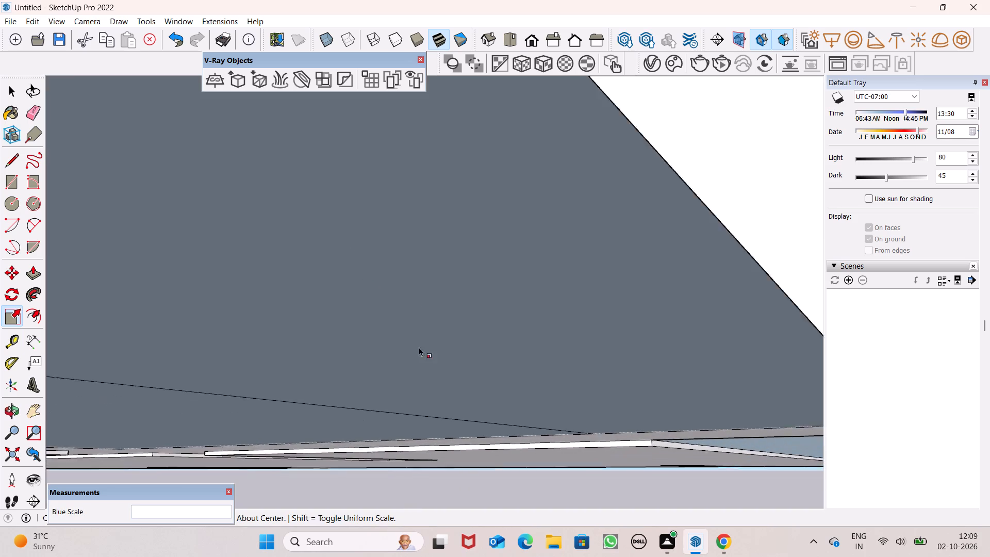
{"action": "scroll", "coordinate": [419, 347], "scroll_direction": "down", "scroll_amount": 20}
{"action": "scroll", "coordinate": [419, 347], "scroll_direction": "down", "scroll_amount": 12}
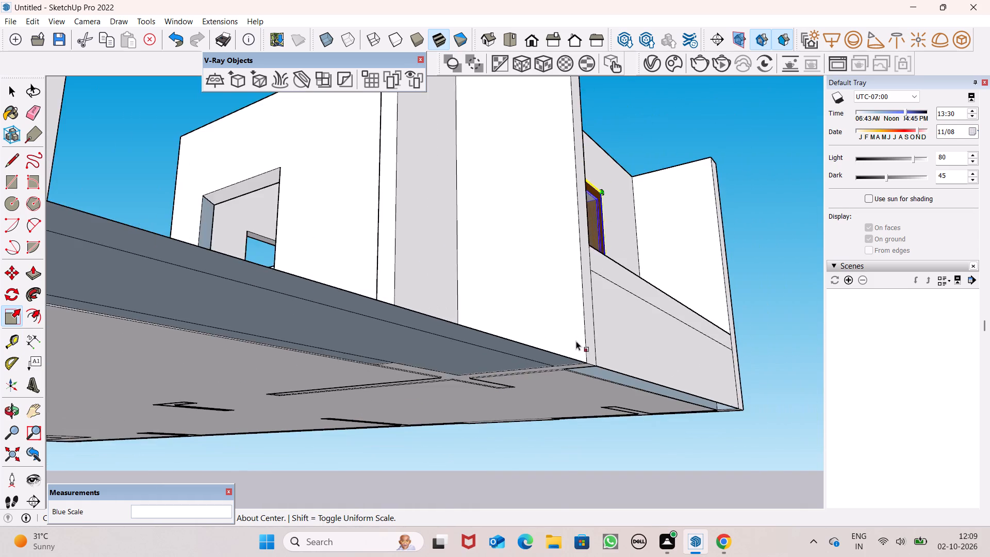
{"action": "middle_click_drag", "start_coordinate": [577, 341], "coordinate": [536, 556]}
{"action": "scroll", "coordinate": [567, 339], "scroll_direction": "up", "scroll_amount": 8}
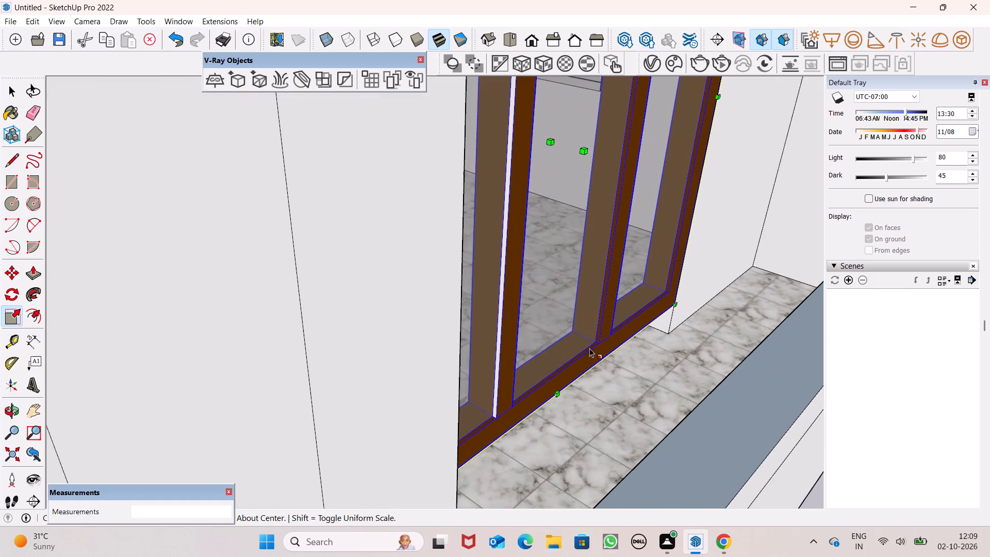
{"action": "scroll", "coordinate": [597, 352], "scroll_direction": "up", "scroll_amount": 8}
{"action": "middle_click_drag", "start_coordinate": [609, 404], "coordinate": [581, 391]}
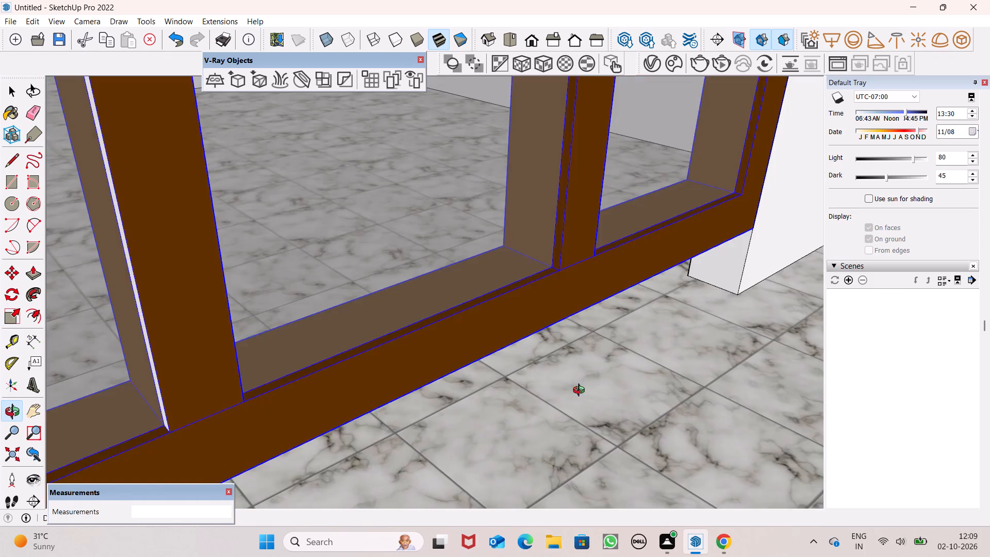
{"action": "middle_click_drag", "start_coordinate": [581, 391], "coordinate": [930, 298]}
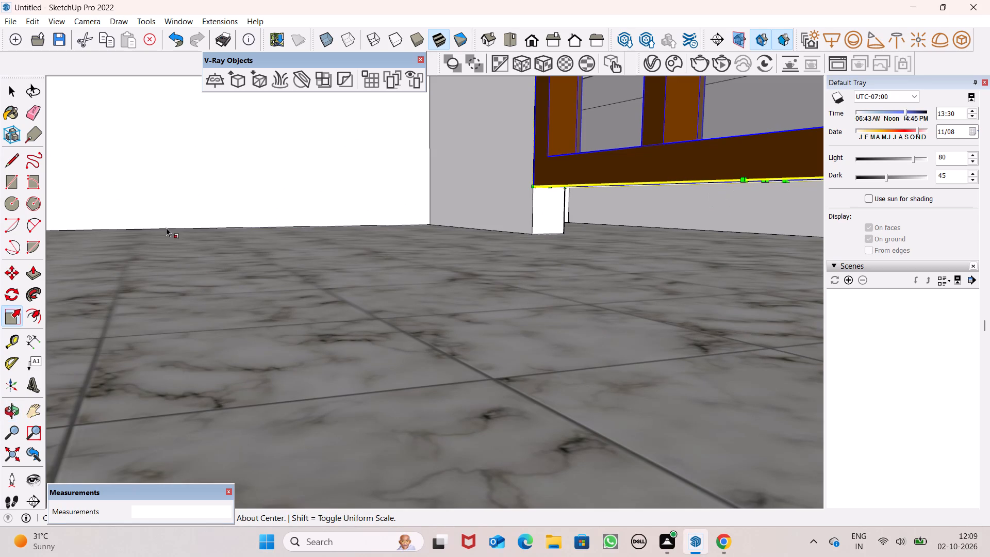
{"action": "middle_click_drag", "start_coordinate": [380, 304], "coordinate": [519, 261]}
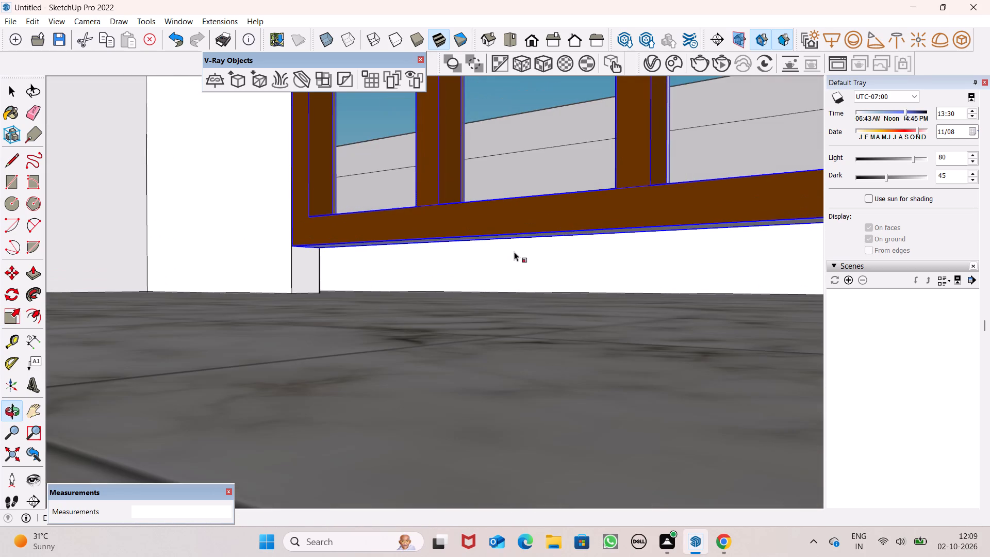
{"action": "scroll", "coordinate": [539, 235], "scroll_direction": "up", "scroll_amount": 5}
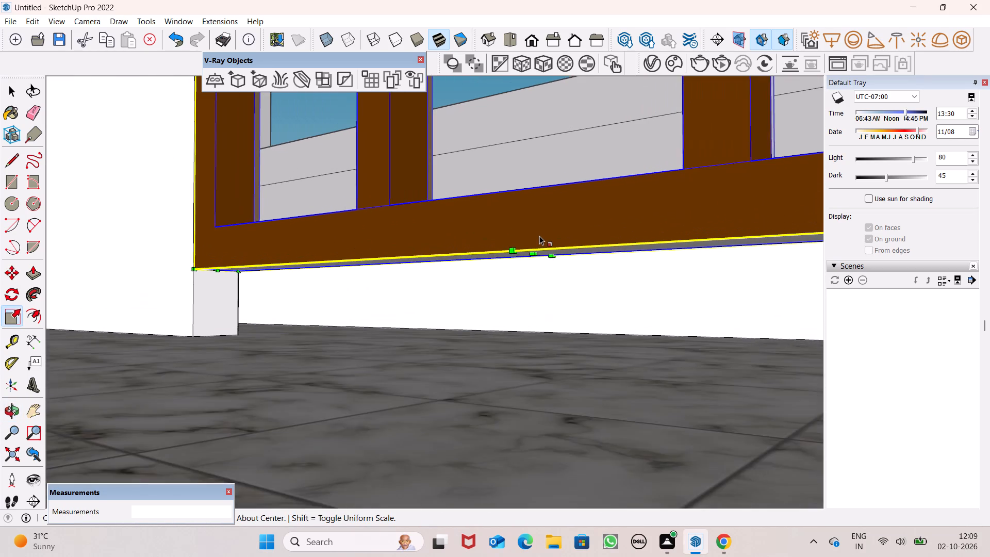
{"action": "scroll", "coordinate": [539, 236], "scroll_direction": "up", "scroll_amount": 1}
{"action": "left_click_drag", "start_coordinate": [532, 255], "coordinate": [533, 267]}
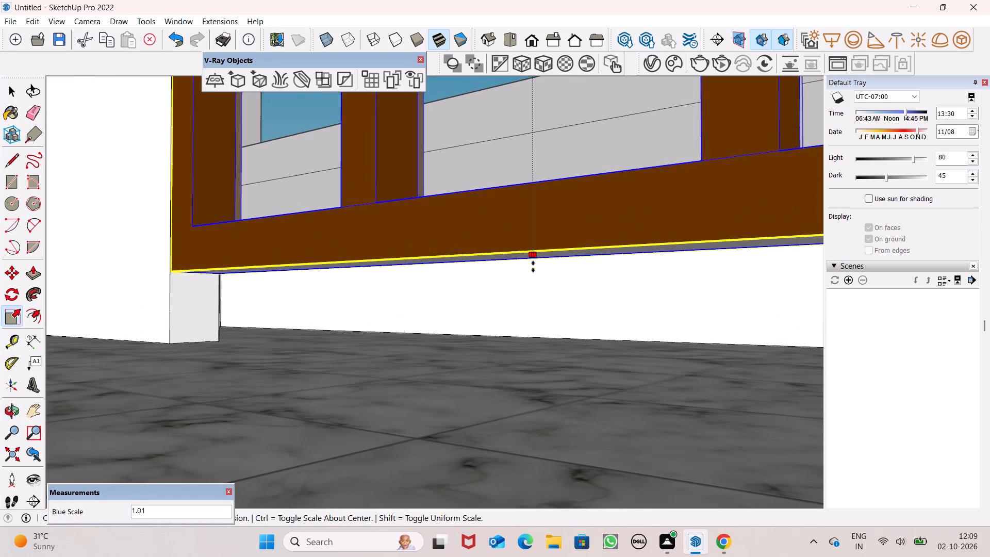
{"action": "left_click_drag", "start_coordinate": [533, 267], "coordinate": [543, 353]}
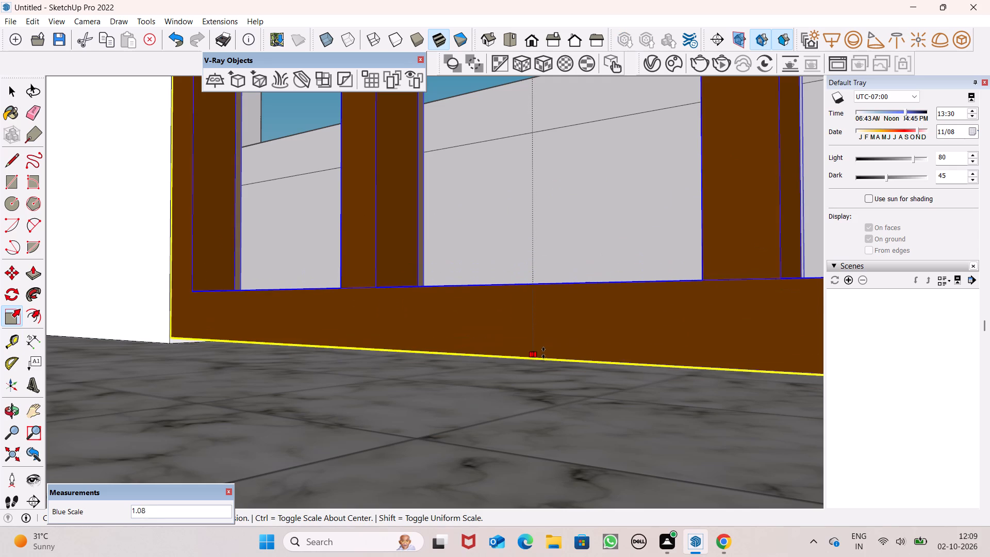
{"action": "left_click_drag", "start_coordinate": [543, 353], "coordinate": [547, 367]}
{"action": "key", "text": "space"}
{"action": "key", "text": "space"}
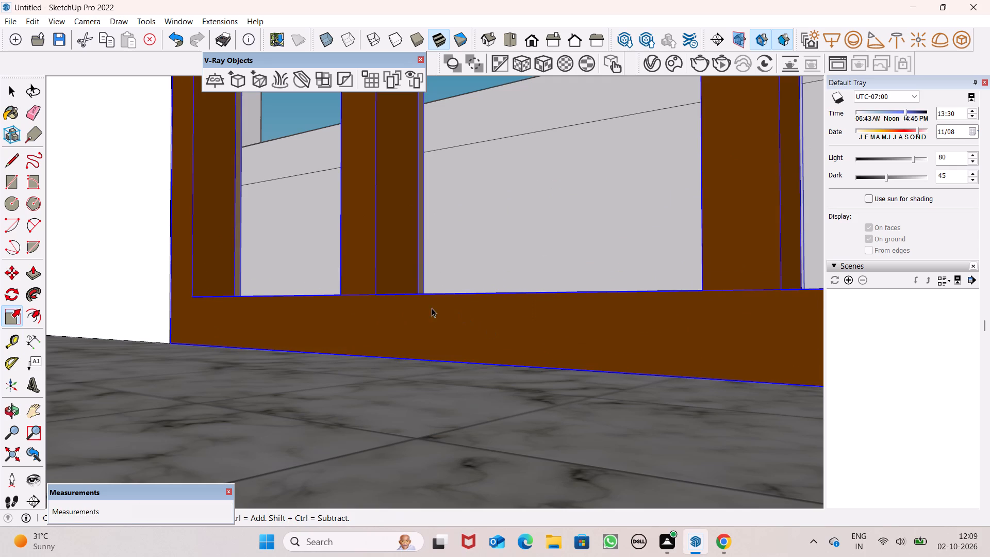
{"action": "left_click", "coordinate": [432, 318]}
Check the resized window in its wall opening from farther back inside the room.
{"action": "scroll", "coordinate": [433, 318], "scroll_direction": "down", "scroll_amount": 10}
{"action": "scroll", "coordinate": [452, 336], "scroll_direction": "down", "scroll_amount": 11}
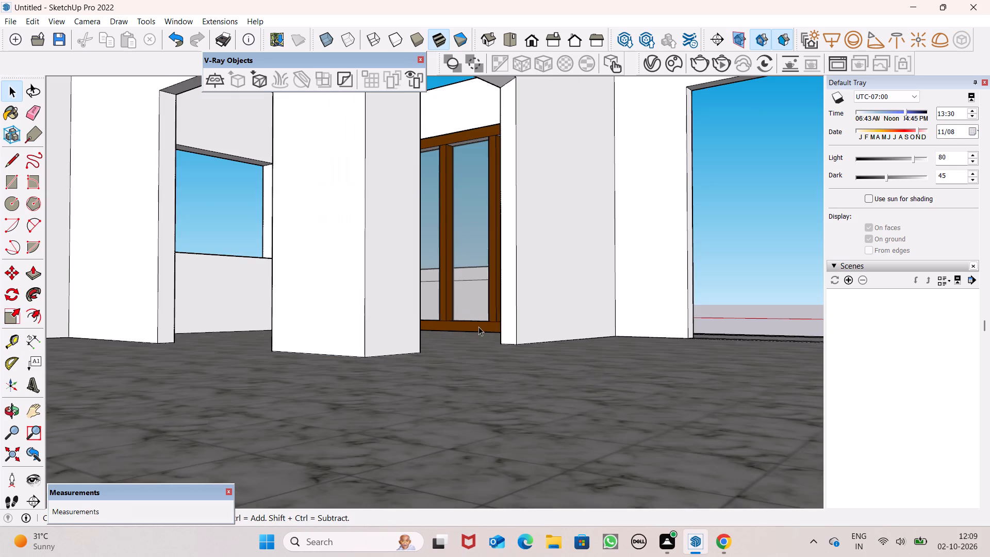
{"action": "scroll", "coordinate": [481, 327], "scroll_direction": "down", "scroll_amount": 1}
{"action": "scroll", "coordinate": [482, 330], "scroll_direction": "up", "scroll_amount": 1}
{"action": "scroll", "coordinate": [492, 329], "scroll_direction": "down", "scroll_amount": 10}
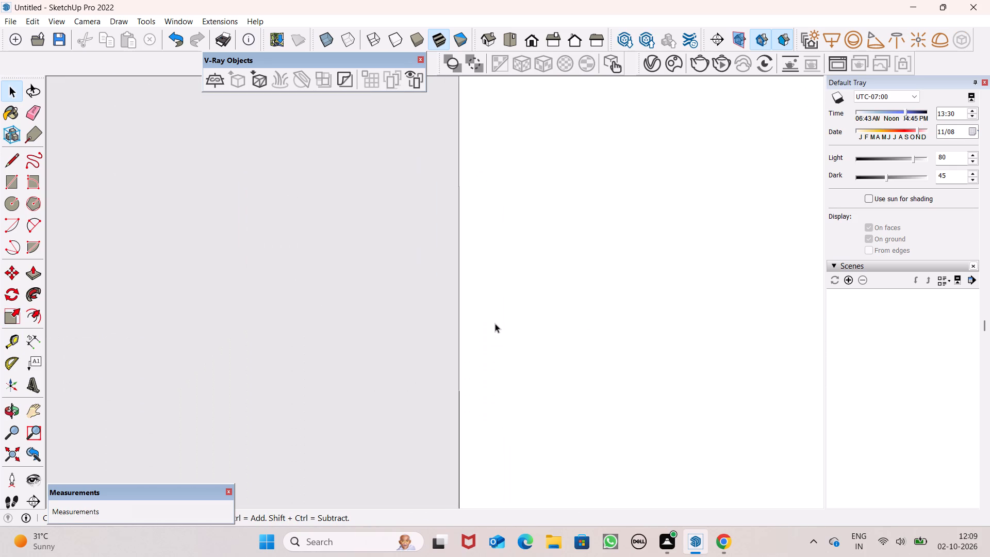
{"action": "scroll", "coordinate": [495, 323], "scroll_direction": "down", "scroll_amount": 14}
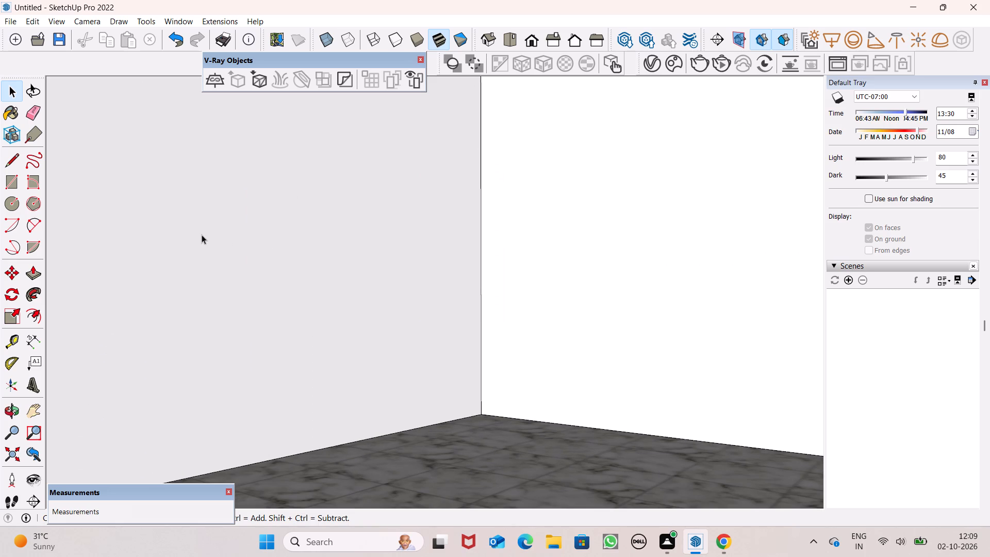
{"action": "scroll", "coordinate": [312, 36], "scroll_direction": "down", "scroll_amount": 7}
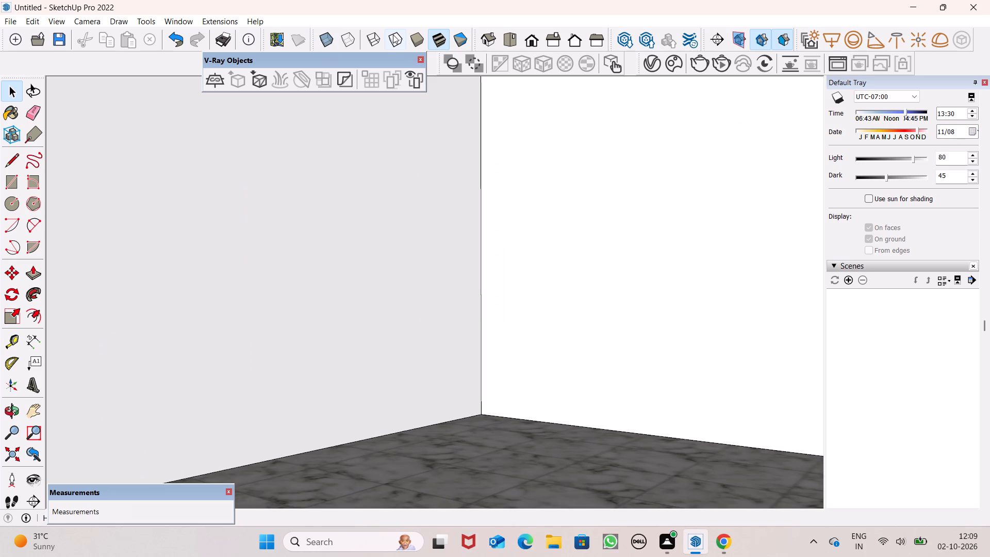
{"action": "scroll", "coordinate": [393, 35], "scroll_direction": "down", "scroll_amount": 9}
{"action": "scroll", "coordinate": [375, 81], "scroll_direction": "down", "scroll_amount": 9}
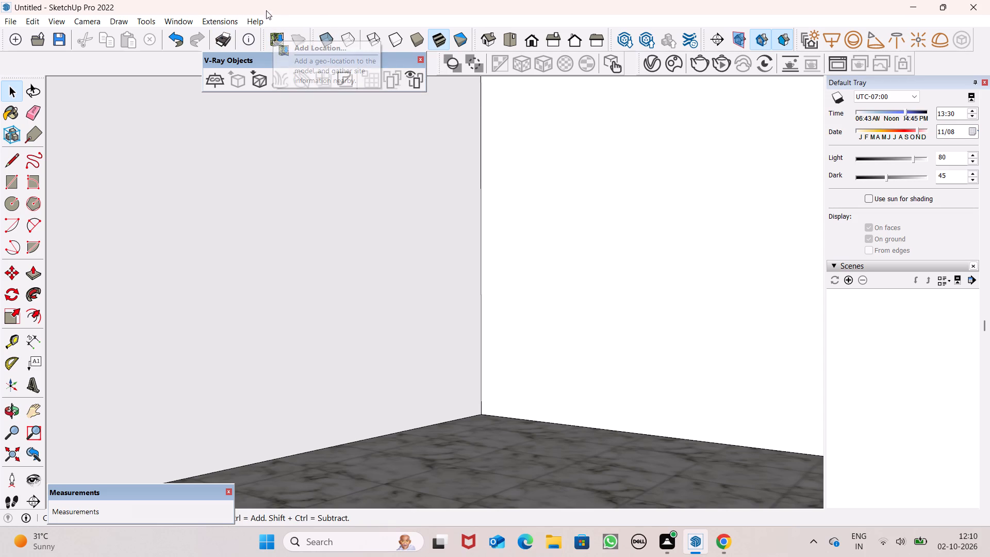
Back out of the room and examine the house from outside, including the brown window in the front wall.
{"action": "scroll", "coordinate": [460, 249], "scroll_direction": "down", "scroll_amount": 4}
{"action": "scroll", "coordinate": [499, 320], "scroll_direction": "up", "scroll_amount": 1}
{"action": "scroll", "coordinate": [499, 320], "scroll_direction": "down", "scroll_amount": 1}
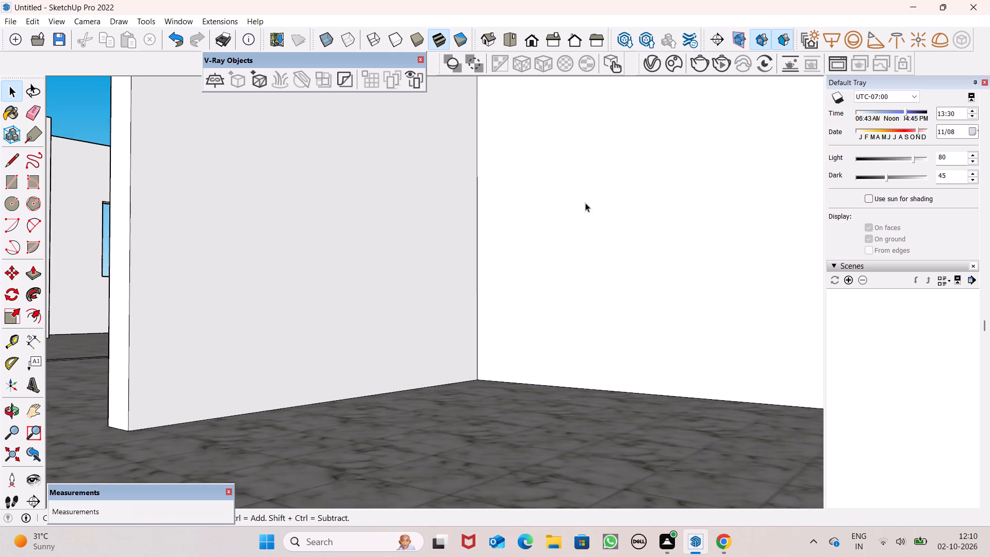
{"action": "scroll", "coordinate": [585, 233], "scroll_direction": "down", "scroll_amount": 15}
{"action": "scroll", "coordinate": [633, 268], "scroll_direction": "up", "scroll_amount": 1}
{"action": "scroll", "coordinate": [633, 268], "scroll_direction": "down", "scroll_amount": 11}
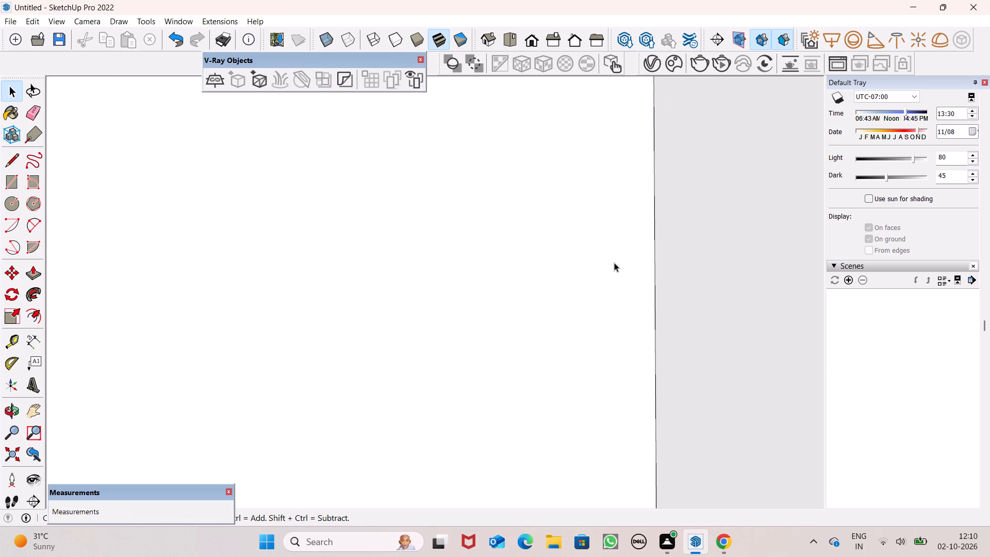
{"action": "scroll", "coordinate": [614, 263], "scroll_direction": "down", "scroll_amount": 20}
{"action": "scroll", "coordinate": [614, 263], "scroll_direction": "down", "scroll_amount": 9}
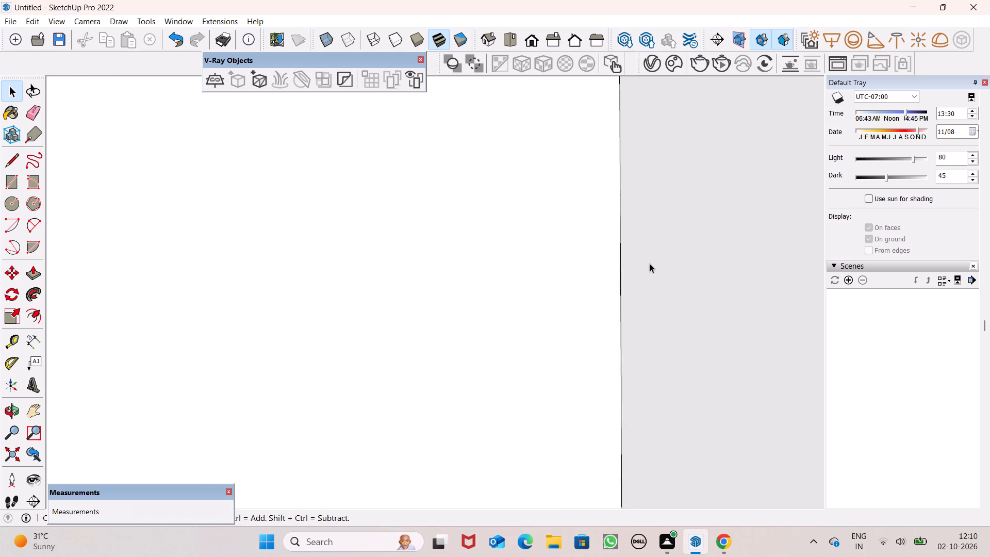
{"action": "scroll", "coordinate": [650, 264], "scroll_direction": "down", "scroll_amount": 9}
{"action": "scroll", "coordinate": [694, 224], "scroll_direction": "down", "scroll_amount": 13}
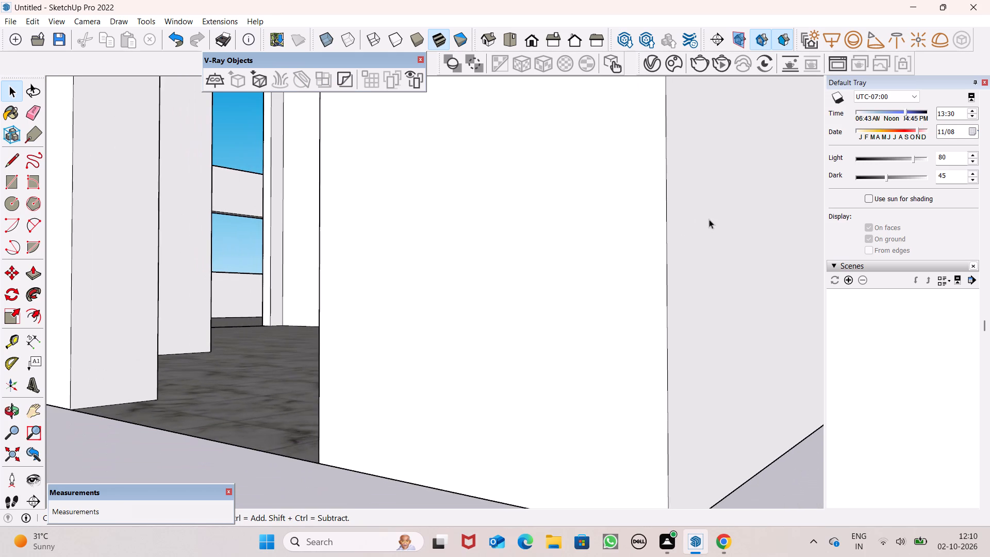
{"action": "scroll", "coordinate": [712, 263], "scroll_direction": "down", "scroll_amount": 20}
{"action": "scroll", "coordinate": [712, 263], "scroll_direction": "down", "scroll_amount": 13}
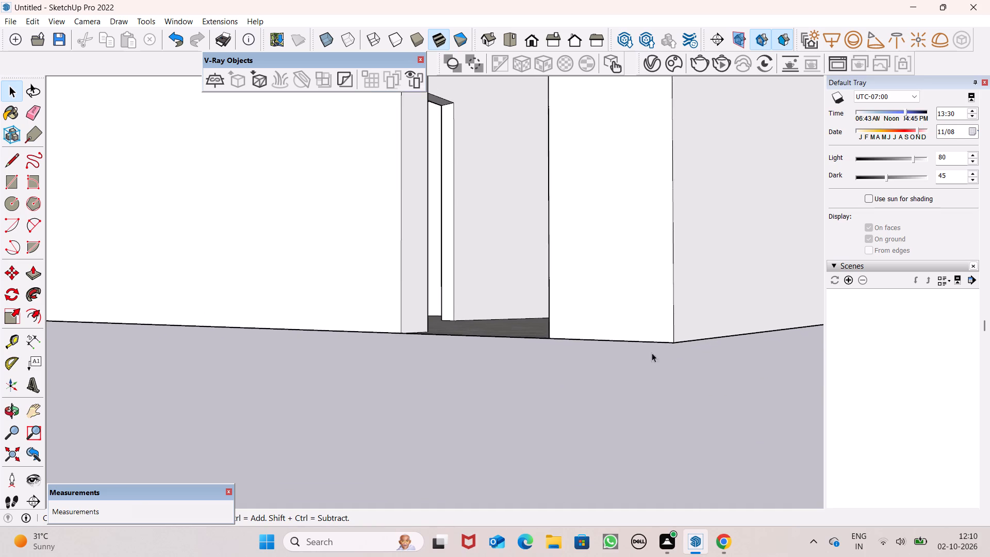
{"action": "scroll", "coordinate": [652, 353], "scroll_direction": "down", "scroll_amount": 14}
{"action": "scroll", "coordinate": [622, 321], "scroll_direction": "down", "scroll_amount": 7}
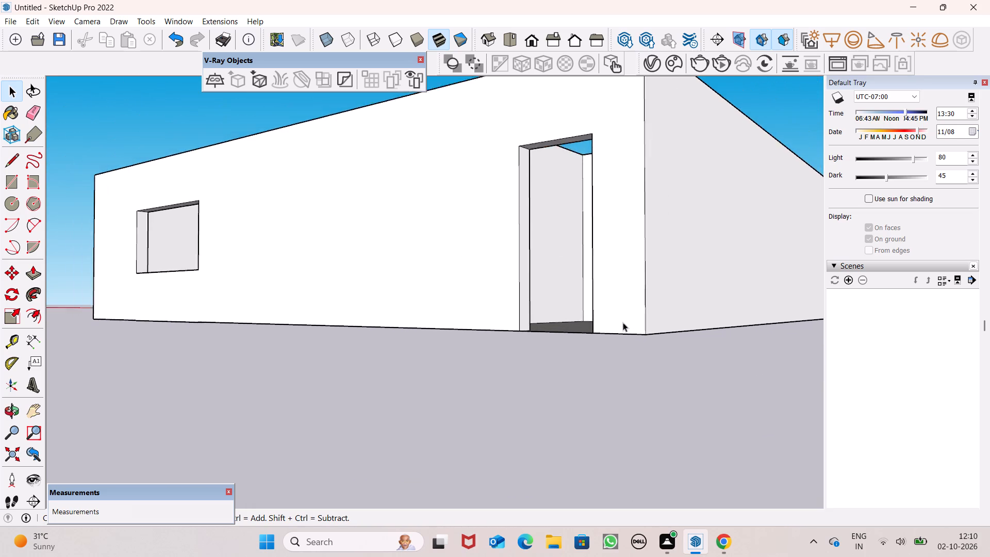
{"action": "scroll", "coordinate": [623, 322], "scroll_direction": "down", "scroll_amount": 20}
{"action": "scroll", "coordinate": [623, 322], "scroll_direction": "down", "scroll_amount": 10}
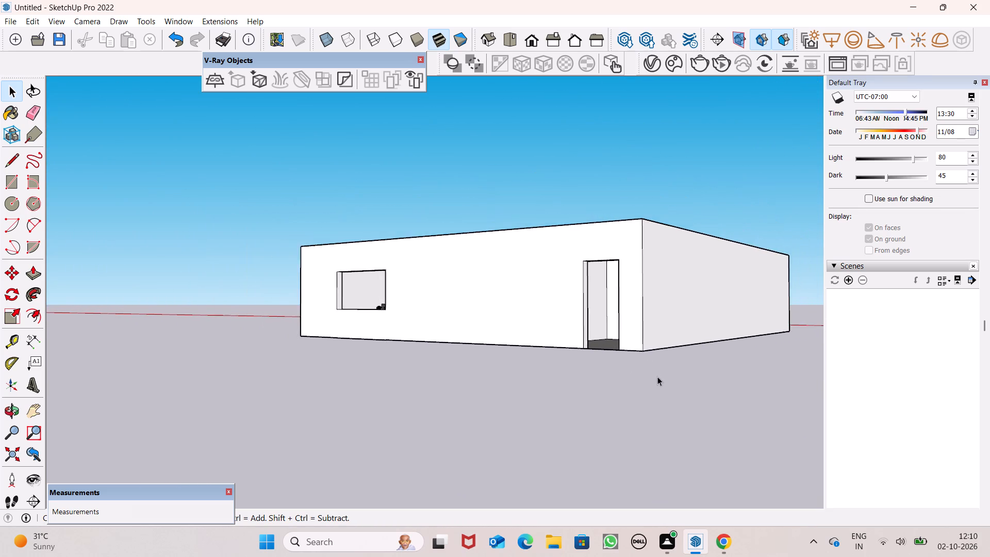
{"action": "scroll", "coordinate": [657, 391], "scroll_direction": "down", "scroll_amount": 2}
{"action": "middle_click_drag", "start_coordinate": [787, 419], "coordinate": [119, 435]}
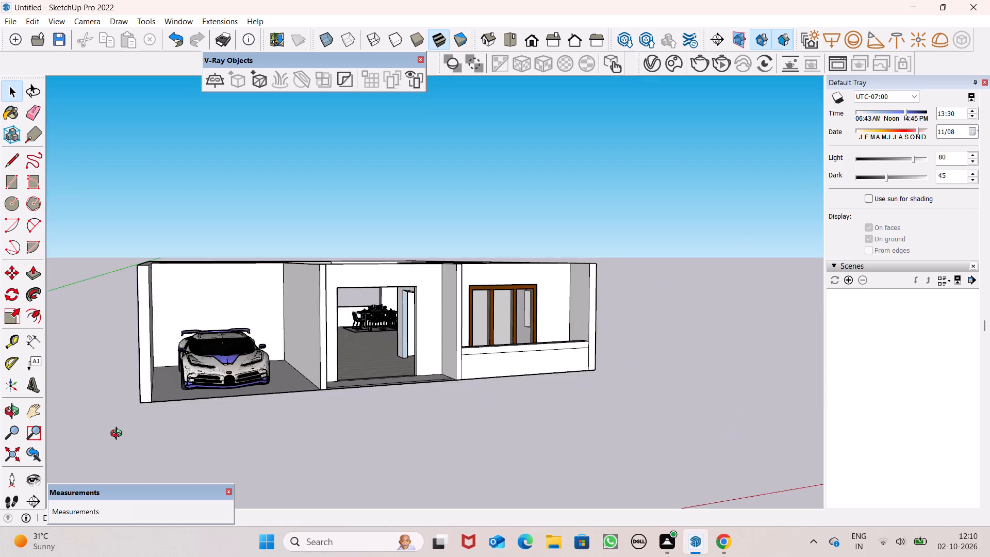
{"action": "middle_click_drag", "start_coordinate": [119, 435], "coordinate": [119, 431]}
{"action": "scroll", "coordinate": [389, 335], "scroll_direction": "down", "scroll_amount": 13}
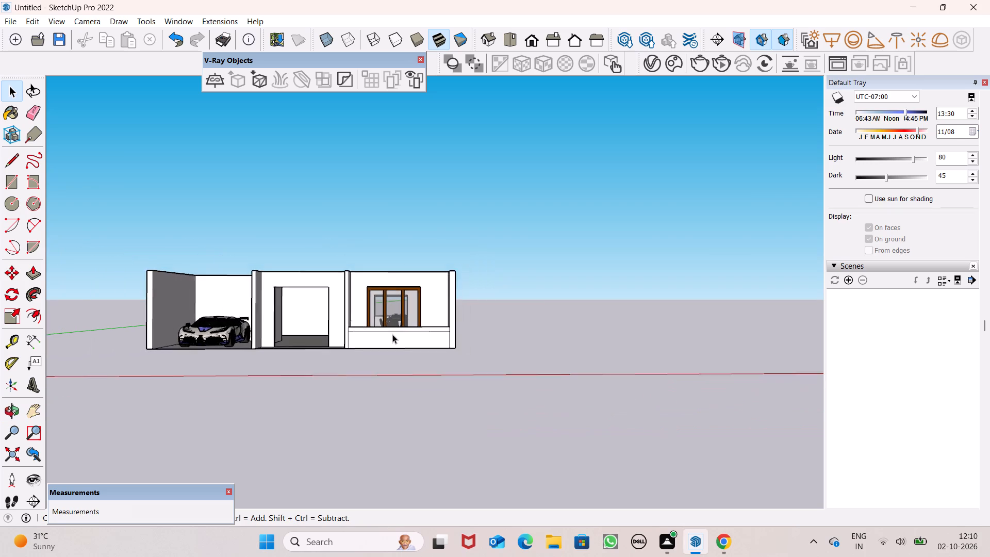
{"action": "middle_click_drag", "start_coordinate": [392, 334], "coordinate": [388, 444]}
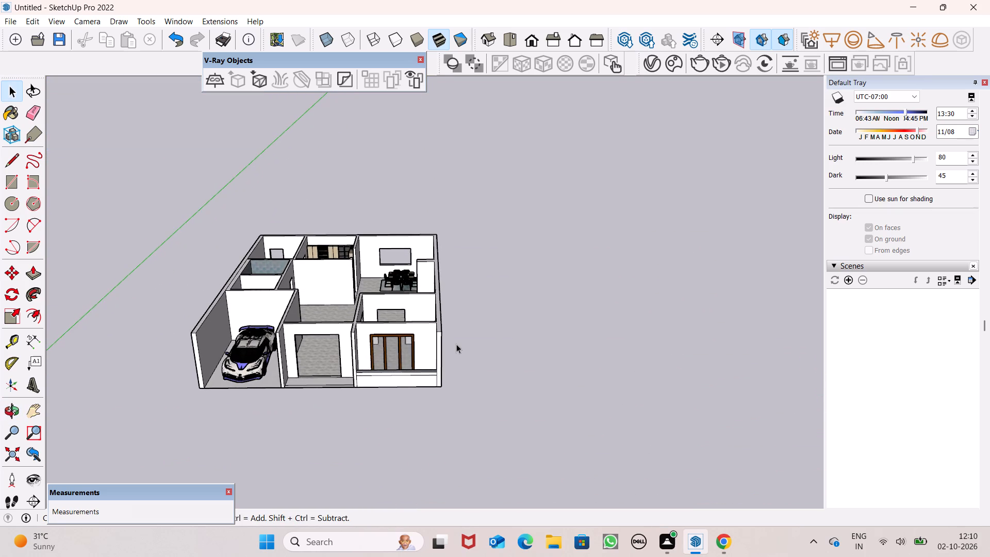
Examine the long side wall and its two empty window openings from outside the house.
{"action": "scroll", "coordinate": [456, 342], "scroll_direction": "up", "scroll_amount": 1}
{"action": "scroll", "coordinate": [456, 342], "scroll_direction": "down", "scroll_amount": 1}
{"action": "scroll", "coordinate": [456, 342], "scroll_direction": "up", "scroll_amount": 1}
{"action": "middle_click_drag", "start_coordinate": [473, 346], "coordinate": [184, 362]}
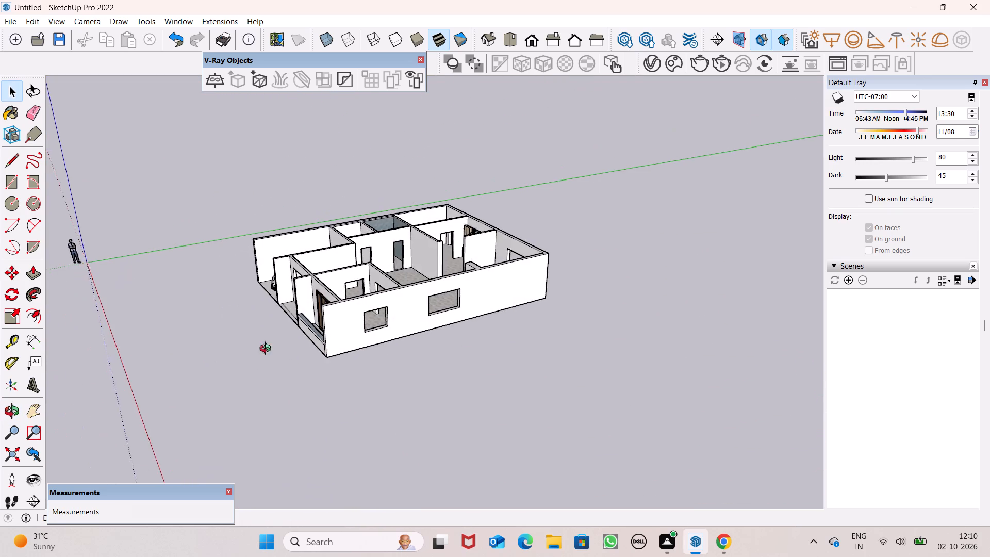
{"action": "scroll", "coordinate": [515, 285], "scroll_direction": "up", "scroll_amount": 5}
{"action": "scroll", "coordinate": [535, 330], "scroll_direction": "up", "scroll_amount": 1}
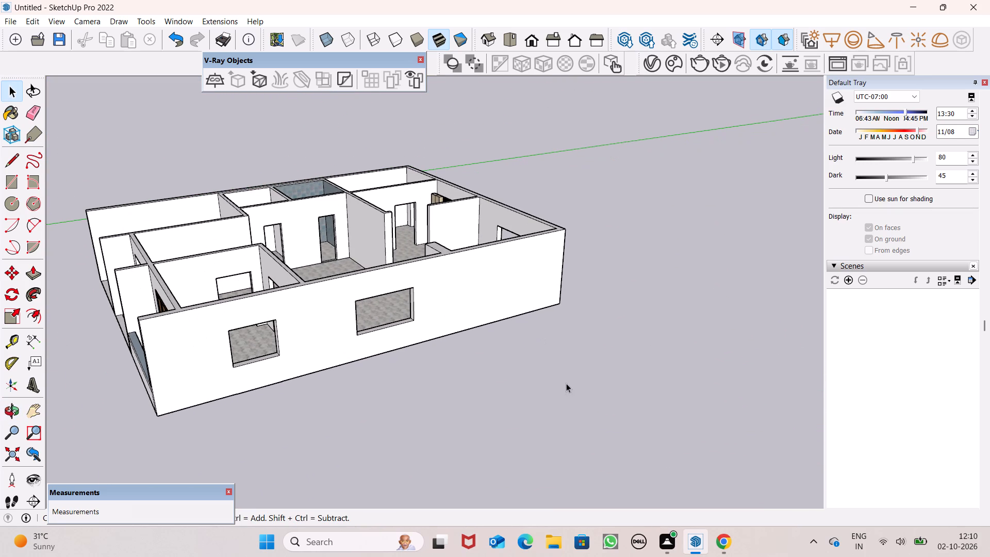
{"action": "scroll", "coordinate": [553, 362], "scroll_direction": "down", "scroll_amount": 6}
{"action": "middle_click_drag", "start_coordinate": [533, 397], "coordinate": [796, 355]}
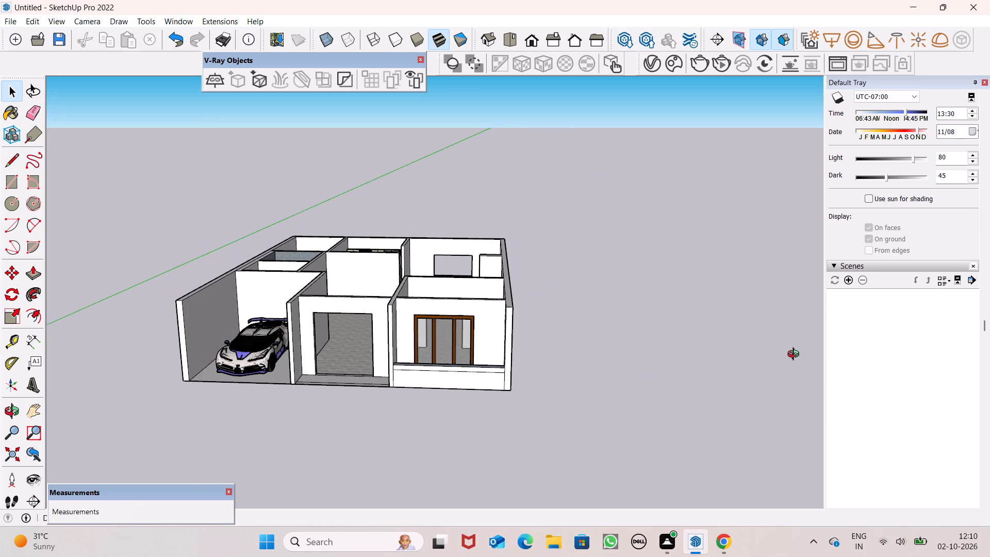
{"action": "middle_click_drag", "start_coordinate": [796, 355], "coordinate": [415, 381]}
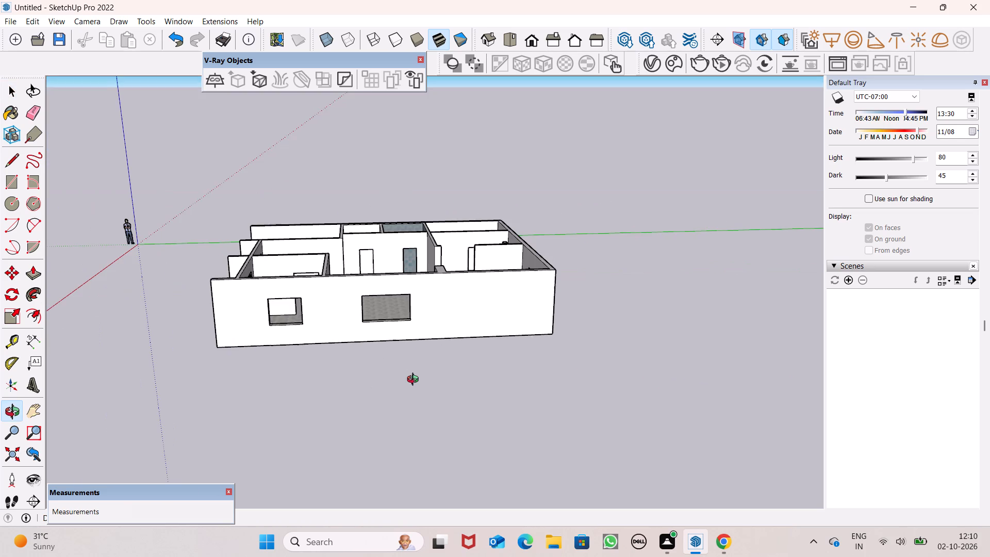
{"action": "middle_click_drag", "start_coordinate": [415, 381], "coordinate": [327, 353]}
{"action": "middle_click_drag", "start_coordinate": [378, 403], "coordinate": [389, 371]}
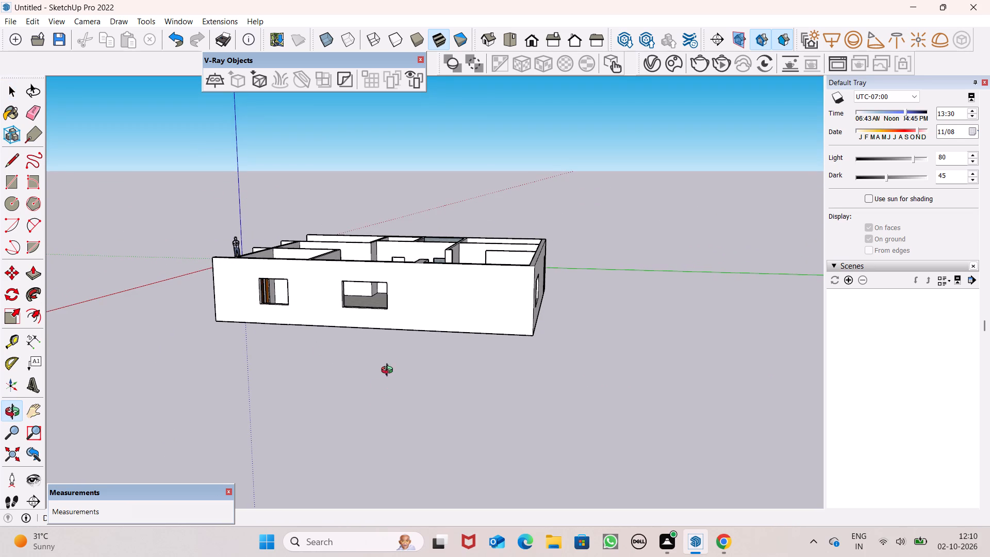
{"action": "middle_click_drag", "start_coordinate": [389, 371], "coordinate": [400, 331]}
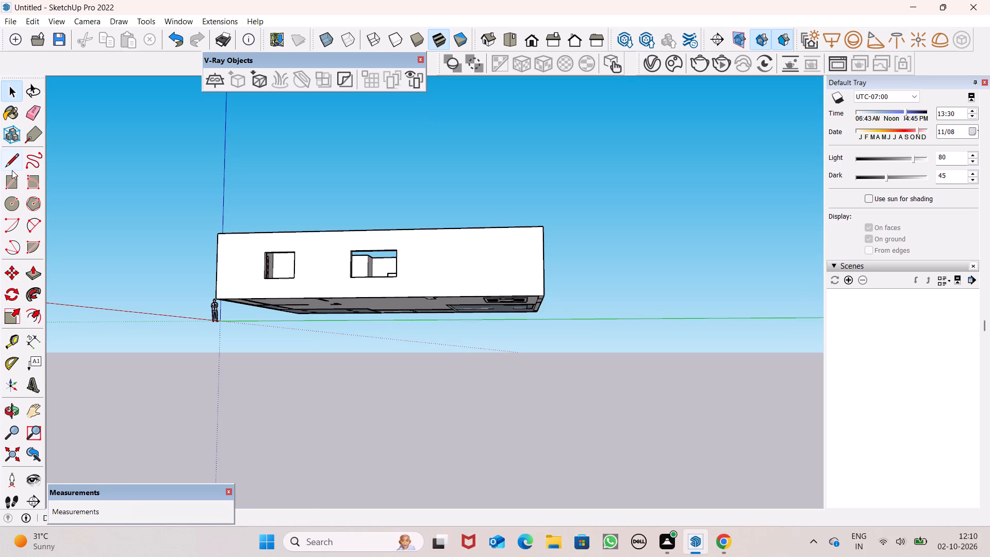
Draw an upright rectangle of about 12' by 17' in open space outside the side wall with two window openings.
{"action": "left_click", "coordinate": [10, 185]}
{"action": "left_click", "coordinate": [358, 352]}
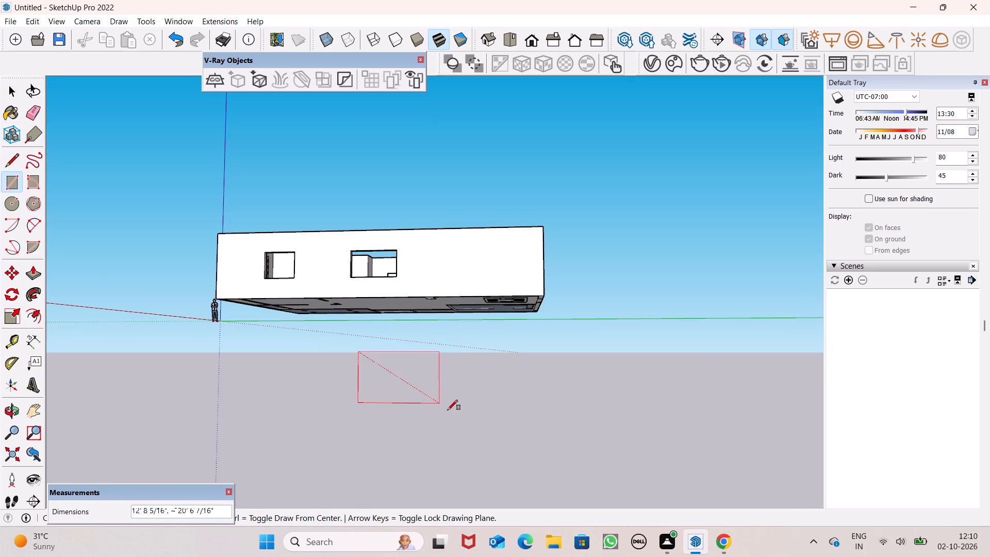
{"action": "scroll", "coordinate": [425, 401], "scroll_direction": "up", "scroll_amount": 9}
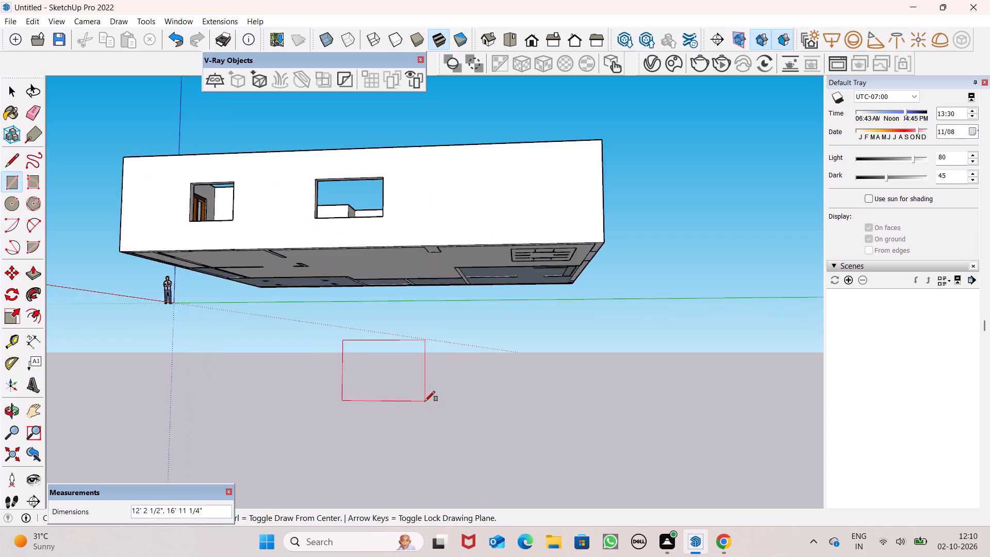
{"action": "left_click", "coordinate": [425, 392]}
{"action": "key", "text": "space"}
Offset the new rectangle's edges inward to form a narrow frame border.
{"action": "scroll", "coordinate": [416, 336], "scroll_direction": "up", "scroll_amount": 2}
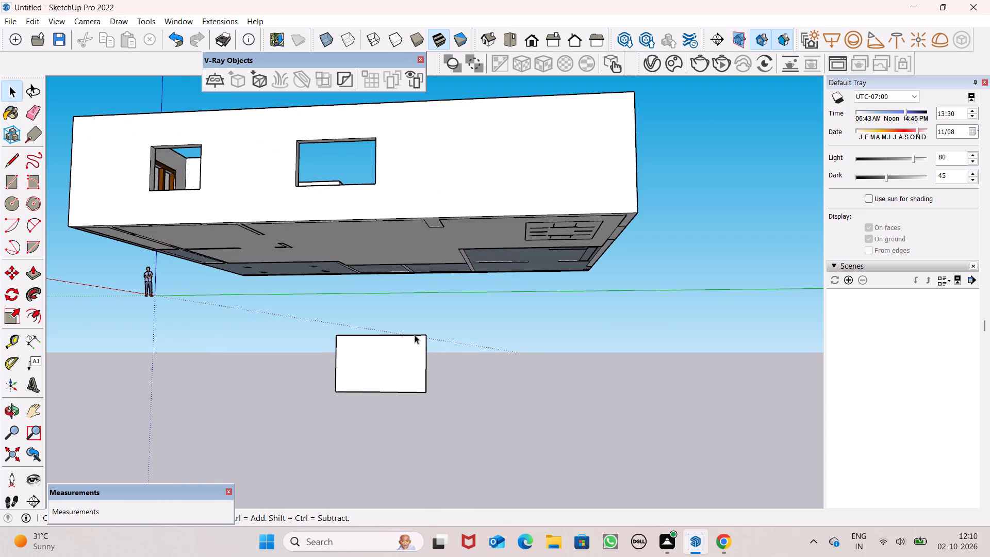
{"action": "scroll", "coordinate": [415, 335], "scroll_direction": "up", "scroll_amount": 9}
{"action": "middle_click_drag", "start_coordinate": [415, 335], "coordinate": [417, 393]}
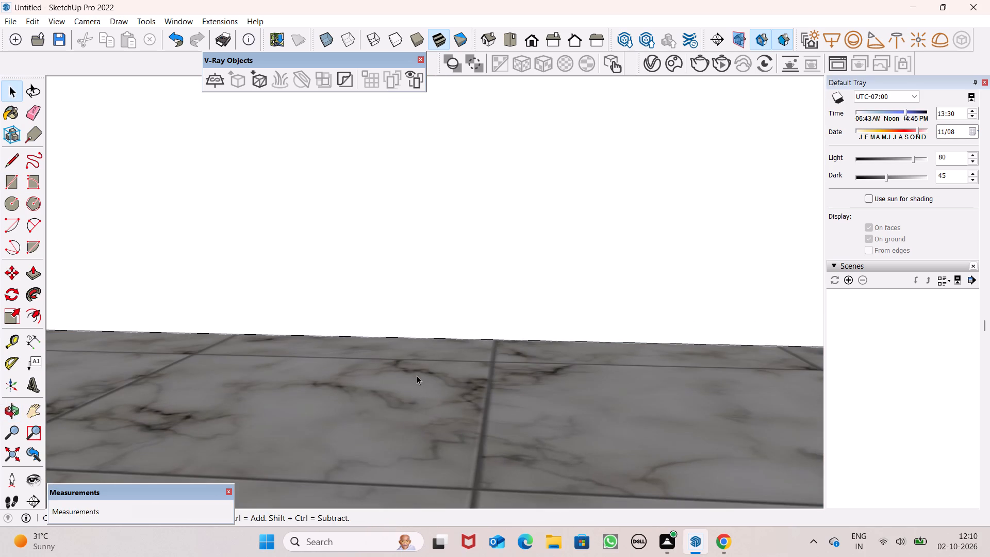
{"action": "middle_click_drag", "start_coordinate": [417, 372], "coordinate": [438, 227]}
{"action": "scroll", "coordinate": [460, 271], "scroll_direction": "down", "scroll_amount": 3}
{"action": "scroll", "coordinate": [534, 268], "scroll_direction": "down", "scroll_amount": 3}
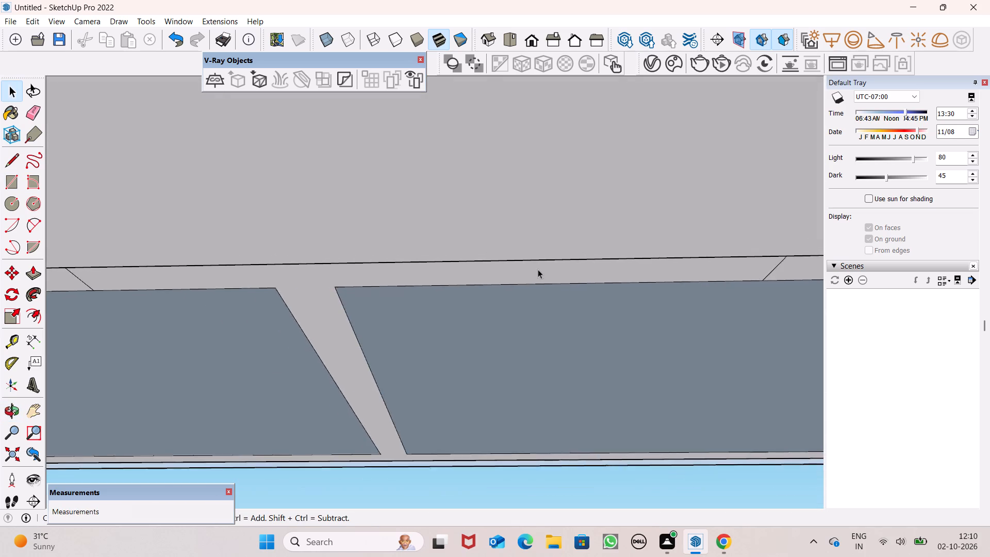
{"action": "scroll", "coordinate": [538, 269], "scroll_direction": "down", "scroll_amount": 19}
{"action": "scroll", "coordinate": [573, 268], "scroll_direction": "down", "scroll_amount": 3}
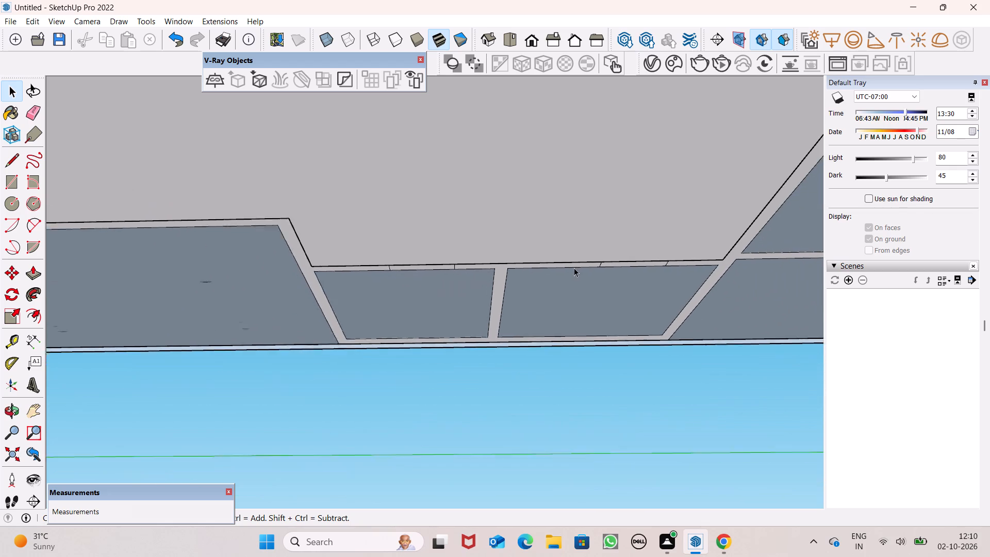
{"action": "scroll", "coordinate": [574, 268], "scroll_direction": "down", "scroll_amount": 12}
{"action": "scroll", "coordinate": [572, 344], "scroll_direction": "down", "scroll_amount": 11}
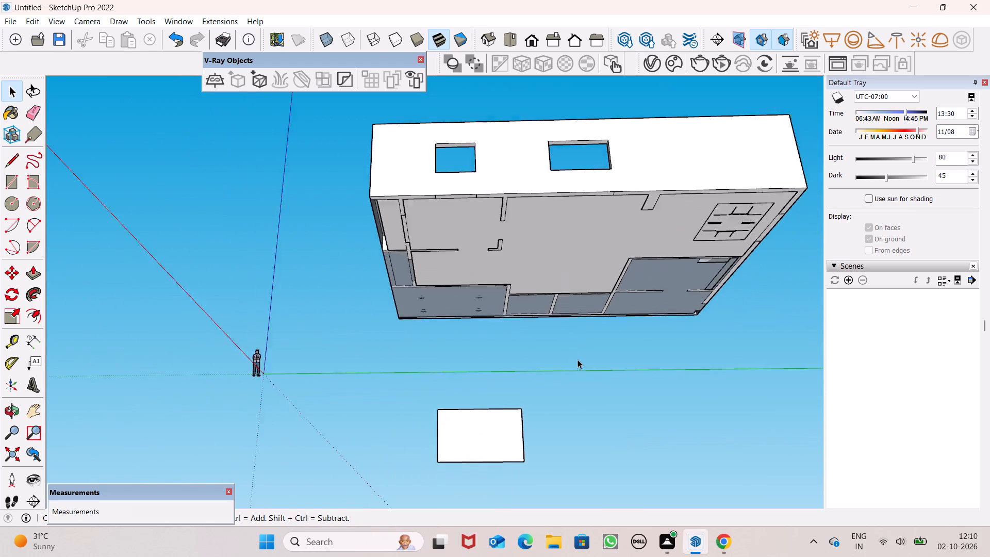
{"action": "scroll", "coordinate": [577, 359], "scroll_direction": "down", "scroll_amount": 2}
{"action": "scroll", "coordinate": [577, 364], "scroll_direction": "up", "scroll_amount": 1}
{"action": "scroll", "coordinate": [577, 364], "scroll_direction": "down", "scroll_amount": 1}
{"action": "scroll", "coordinate": [533, 409], "scroll_direction": "up", "scroll_amount": 3}
{"action": "scroll", "coordinate": [496, 477], "scroll_direction": "up", "scroll_amount": 7}
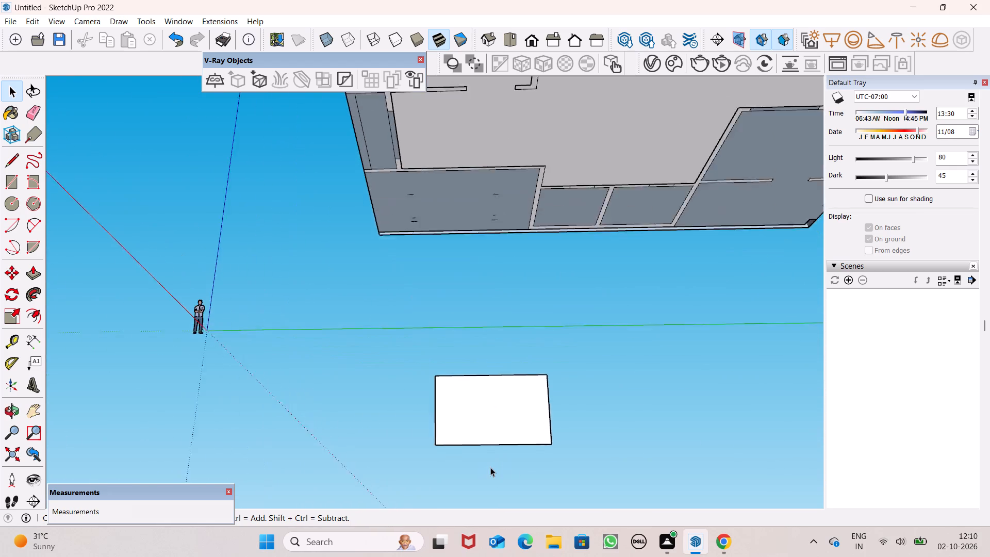
{"action": "scroll", "coordinate": [490, 467], "scroll_direction": "up", "scroll_amount": 9}
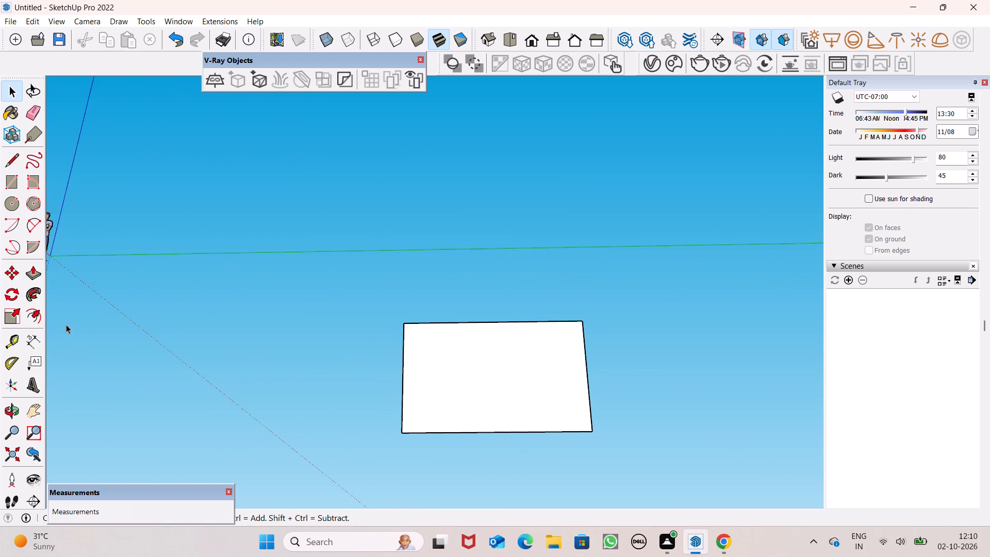
{"action": "left_click", "coordinate": [31, 318]}
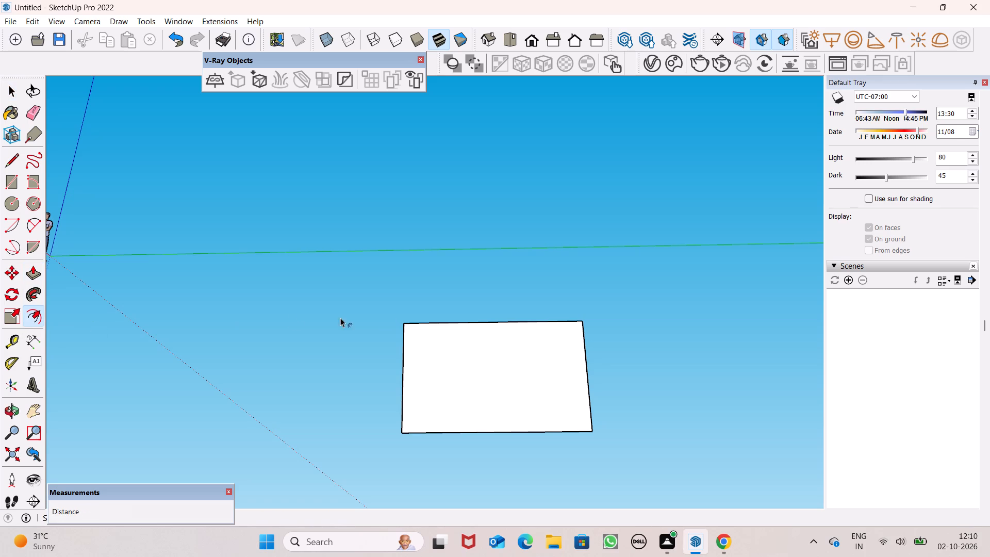
{"action": "middle_click_drag", "start_coordinate": [498, 320], "coordinate": [539, 471]}
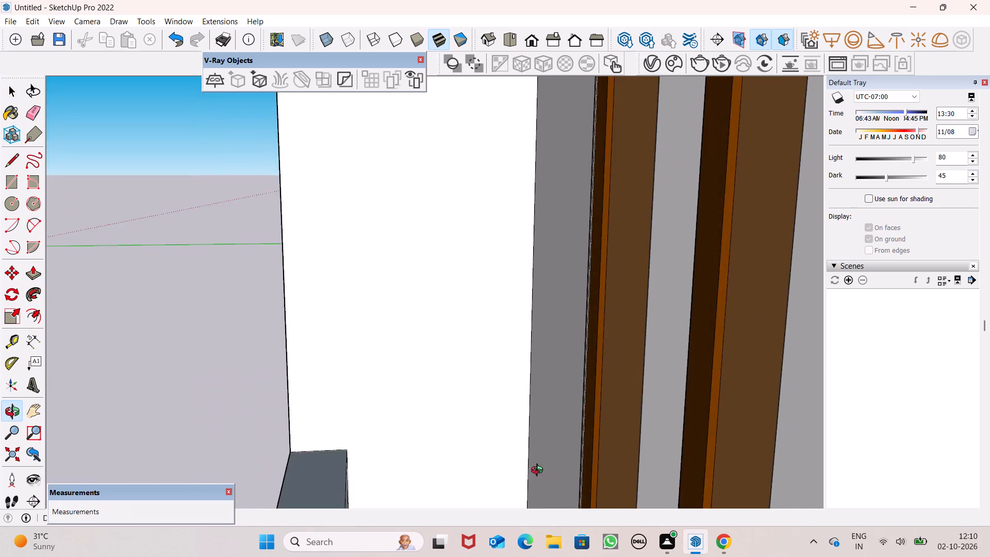
{"action": "middle_click_drag", "start_coordinate": [539, 471], "coordinate": [521, 388]}
{"action": "scroll", "coordinate": [562, 336], "scroll_direction": "up", "scroll_amount": 3}
{"action": "left_click_drag", "start_coordinate": [562, 336], "coordinate": [562, 343]}
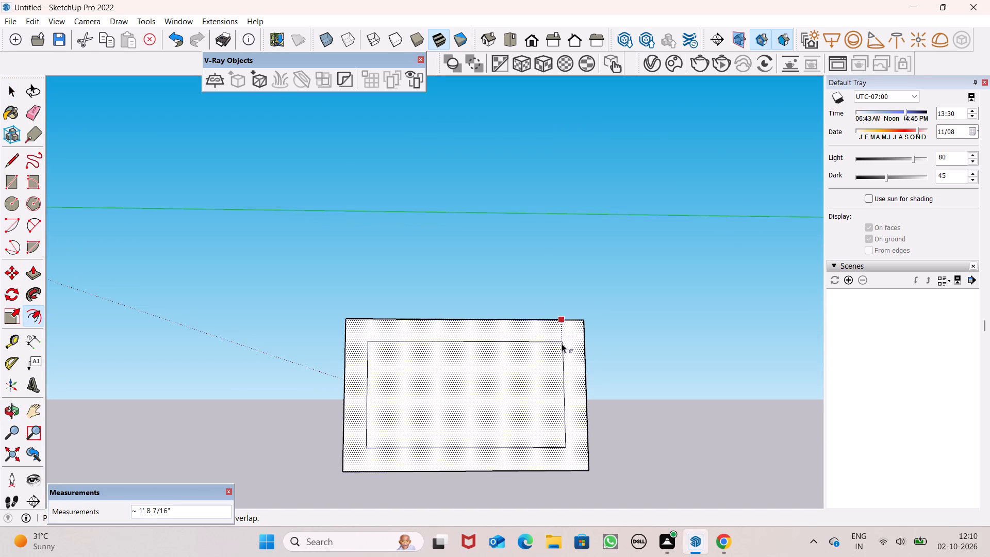
{"action": "left_click_drag", "start_coordinate": [562, 343], "coordinate": [569, 330]}
Push/Pull the border face of the rectangle by about 1' 2" to give the window frame thickness.
{"action": "scroll", "coordinate": [671, 373], "scroll_direction": "up", "scroll_amount": 1}
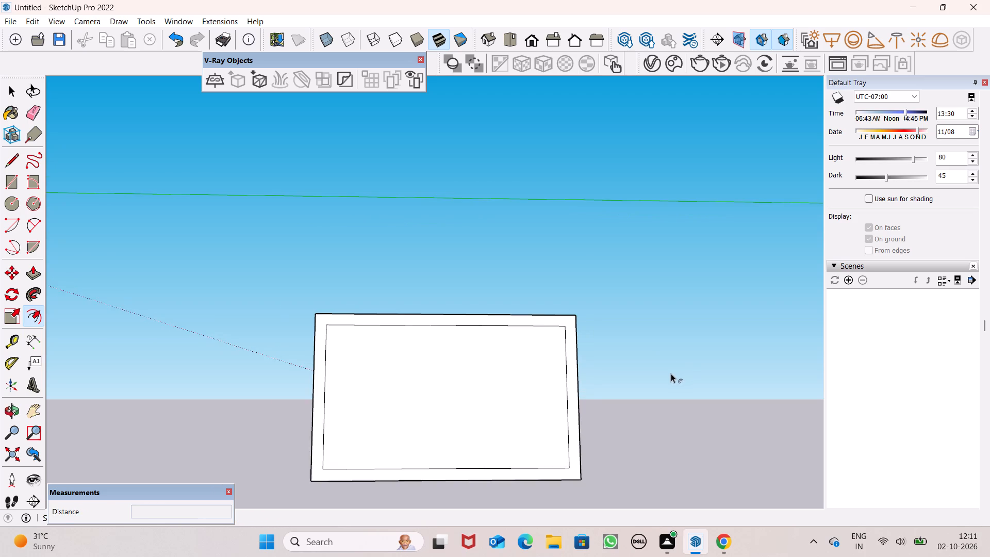
{"action": "scroll", "coordinate": [671, 373], "scroll_direction": "up", "scroll_amount": 1}
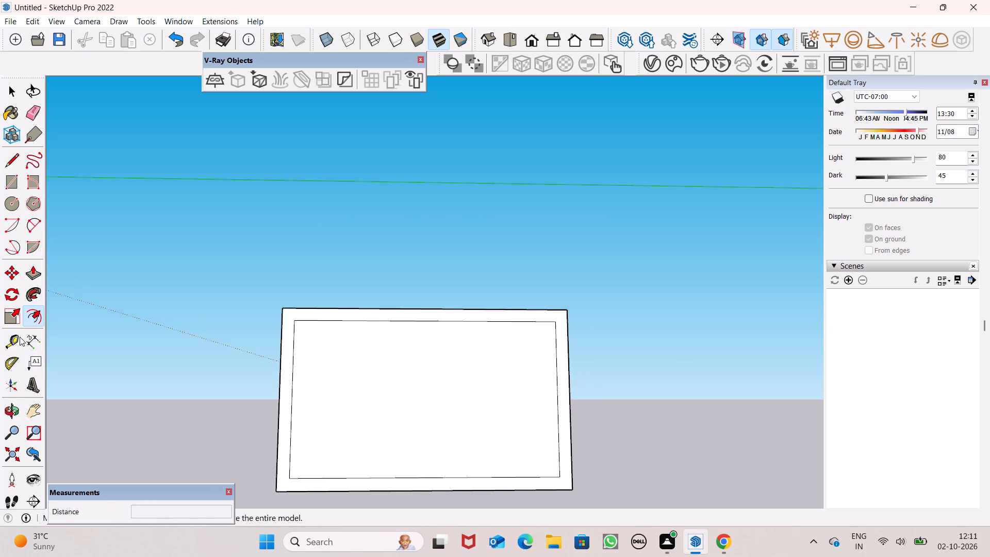
{"action": "left_click", "coordinate": [47, 274]}
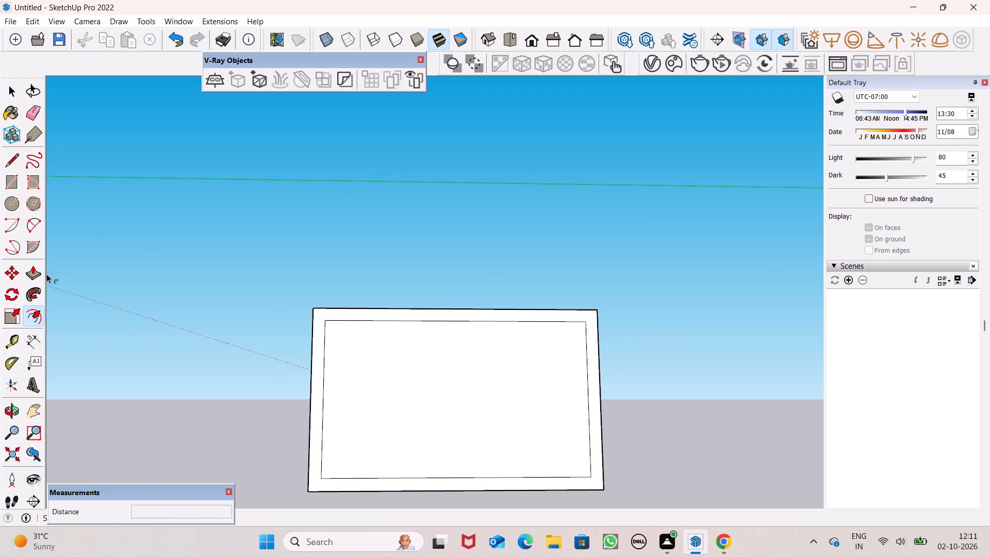
{"action": "left_click", "coordinate": [39, 275]}
{"action": "scroll", "coordinate": [696, 512], "scroll_direction": "up", "scroll_amount": 2}
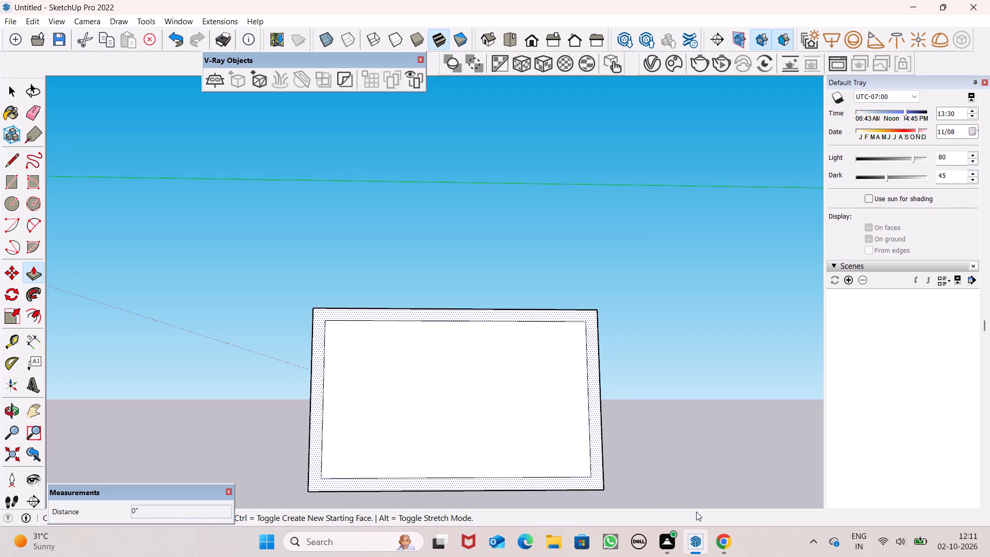
{"action": "middle_click_drag", "start_coordinate": [666, 485], "coordinate": [448, 538]}
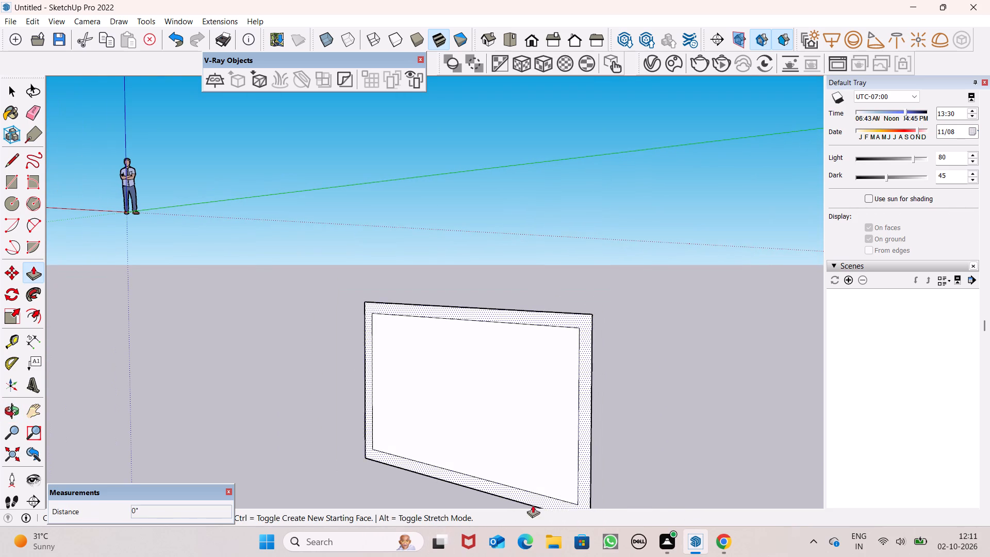
{"action": "left_click_drag", "start_coordinate": [586, 480], "coordinate": [599, 477]}
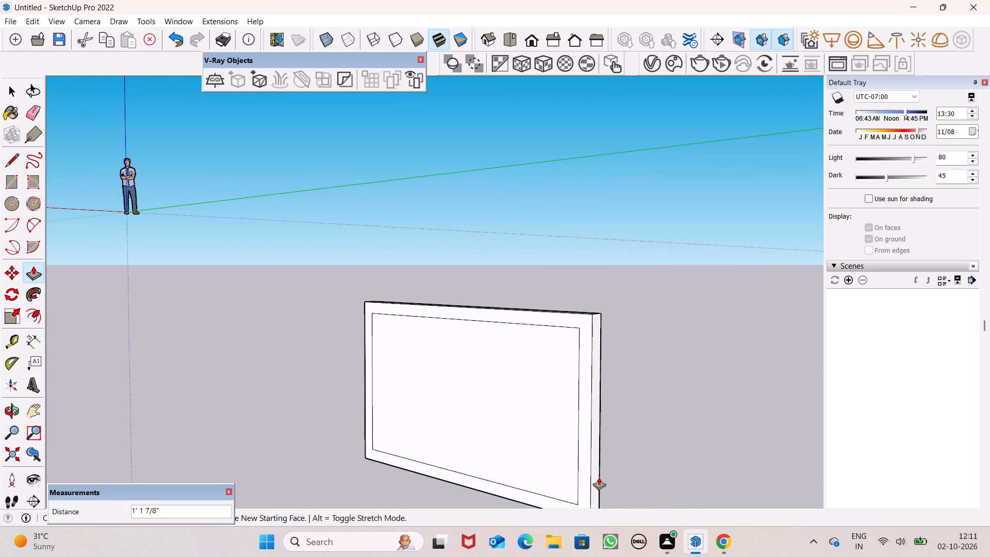
{"action": "left_click_drag", "start_coordinate": [599, 477], "coordinate": [599, 477]}
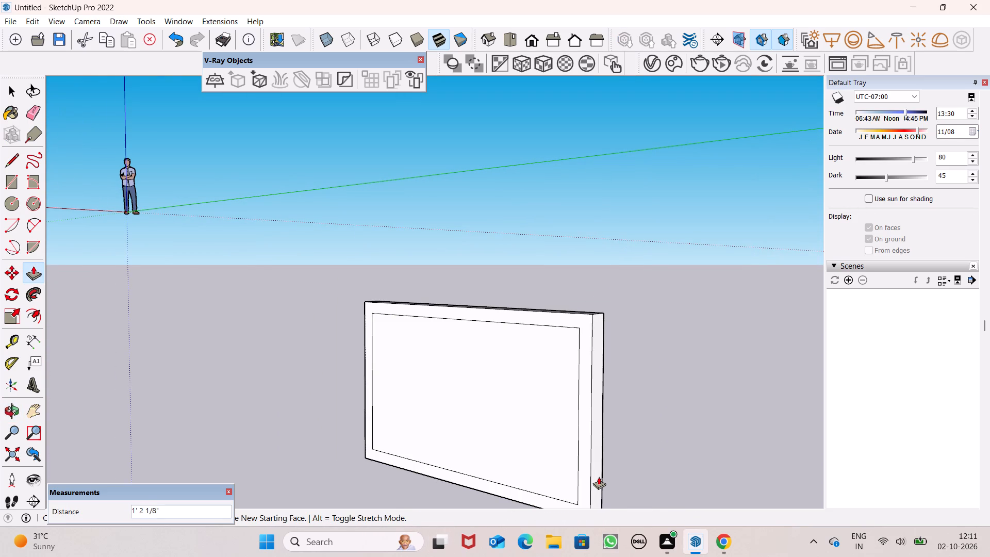
Set the Push/Pull thickness of the window frame border to 6".
{"action": "left_click_drag", "start_coordinate": [599, 477], "coordinate": [601, 476]}
{"action": "key", "text": "6"}
{"action": "key", "text": "shift+quotedbl"}
{"action": "key", "text": "Return"}
{"action": "scroll", "coordinate": [582, 485], "scroll_direction": "up", "scroll_amount": 2}
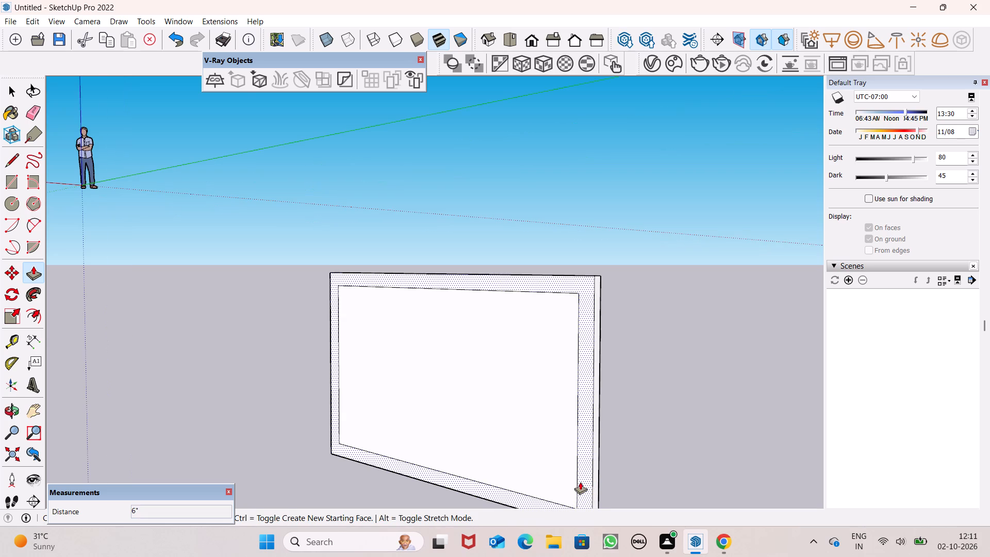
{"action": "scroll", "coordinate": [580, 482], "scroll_direction": "down", "scroll_amount": 1}
{"action": "left_click", "coordinate": [583, 473]}
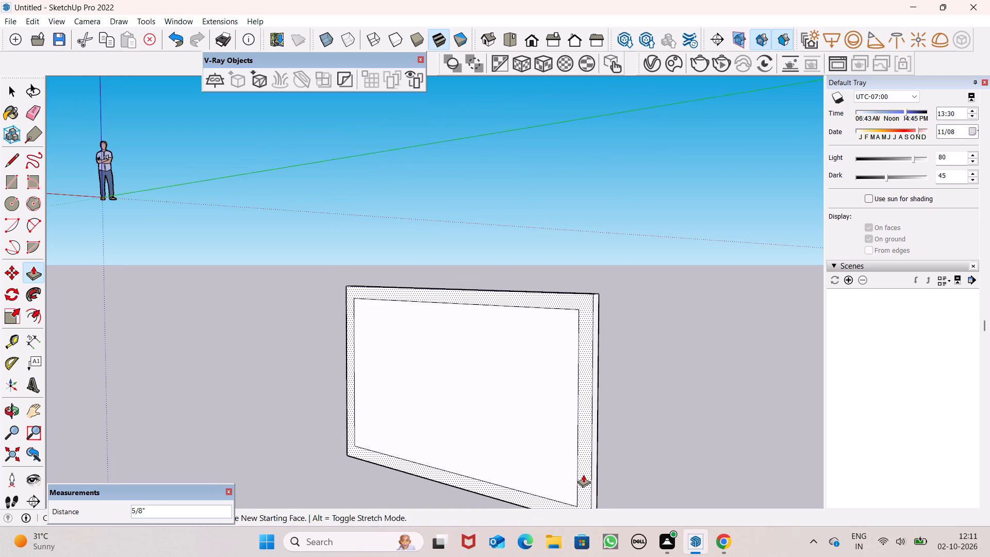
{"action": "scroll", "coordinate": [658, 444], "scroll_direction": "down", "scroll_amount": 4}
{"action": "middle_click_drag", "start_coordinate": [663, 467], "coordinate": [702, 515]}
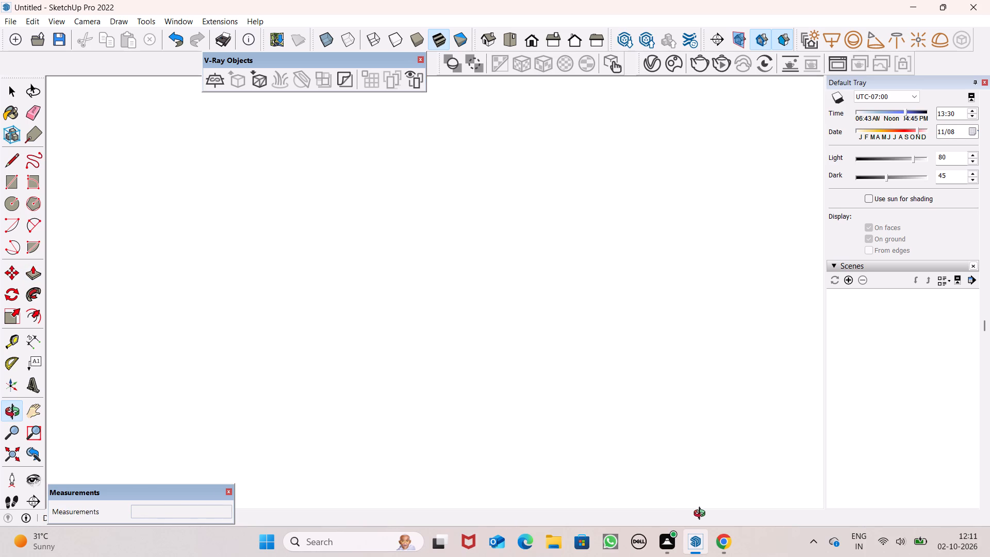
{"action": "middle_click_drag", "start_coordinate": [702, 515], "coordinate": [730, 461]}
{"action": "key", "text": "space"}
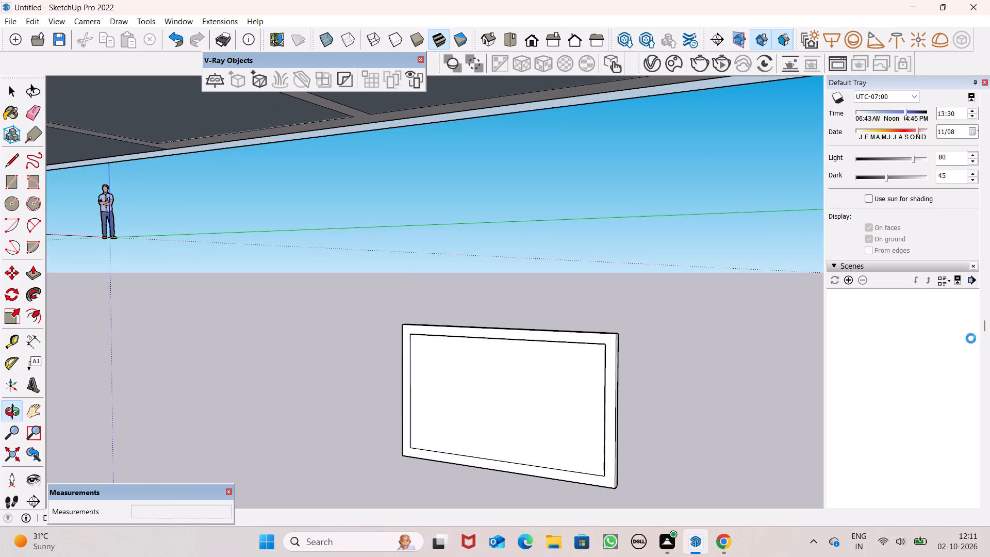
Paint the window frame's front border, one outer side face and top face with Color C08 brown.
{"action": "scroll", "coordinate": [924, 297], "scroll_direction": "down", "scroll_amount": 1}
{"action": "scroll", "coordinate": [924, 297], "scroll_direction": "up", "scroll_amount": 1}
{"action": "scroll", "coordinate": [922, 297], "scroll_direction": "down", "scroll_amount": 13}
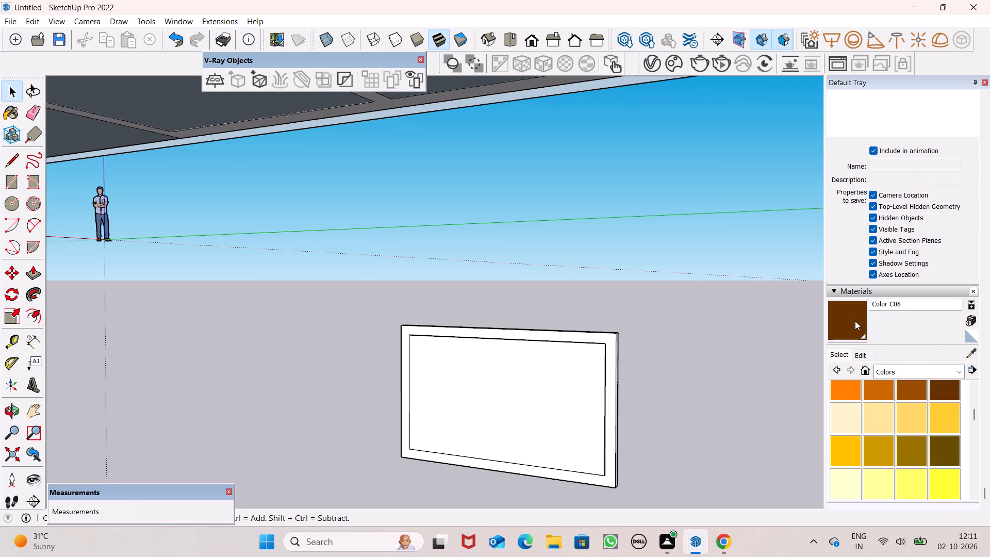
{"action": "left_click", "coordinate": [855, 321]}
{"action": "scroll", "coordinate": [608, 372], "scroll_direction": "up", "scroll_amount": 4}
{"action": "scroll", "coordinate": [602, 369], "scroll_direction": "down", "scroll_amount": 1}
{"action": "scroll", "coordinate": [602, 369], "scroll_direction": "up", "scroll_amount": 1}
{"action": "left_click", "coordinate": [615, 349]}
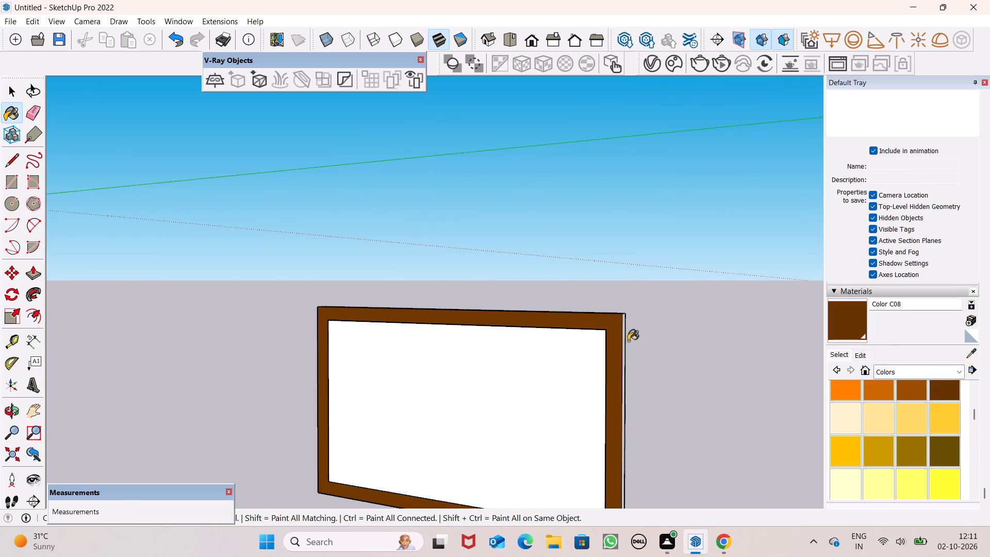
{"action": "left_click", "coordinate": [625, 339]}
{"action": "scroll", "coordinate": [621, 334], "scroll_direction": "up", "scroll_amount": 12}
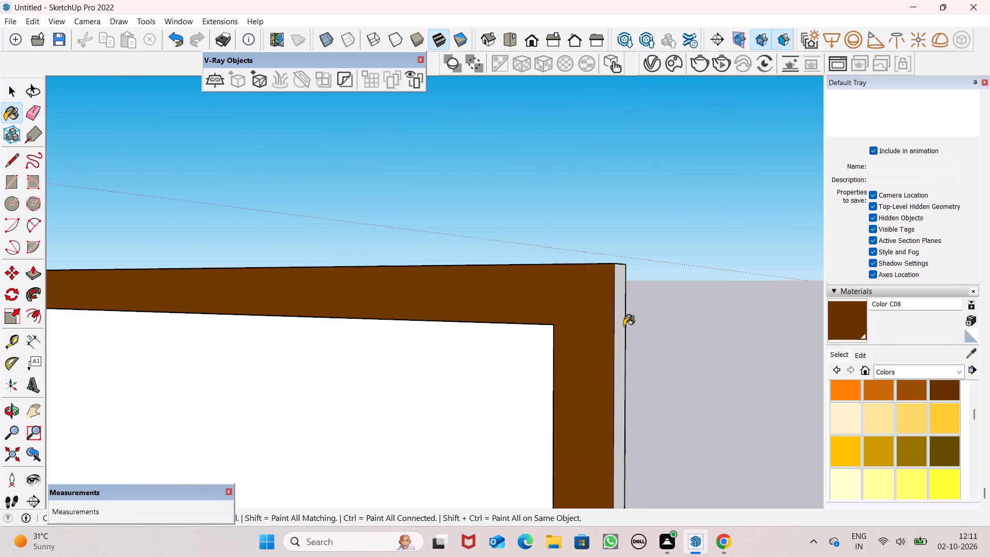
{"action": "left_click", "coordinate": [624, 326]}
{"action": "left_click", "coordinate": [616, 325]}
{"action": "scroll", "coordinate": [620, 323], "scroll_direction": "up", "scroll_amount": 1}
{"action": "scroll", "coordinate": [620, 323], "scroll_direction": "down", "scroll_amount": 8}
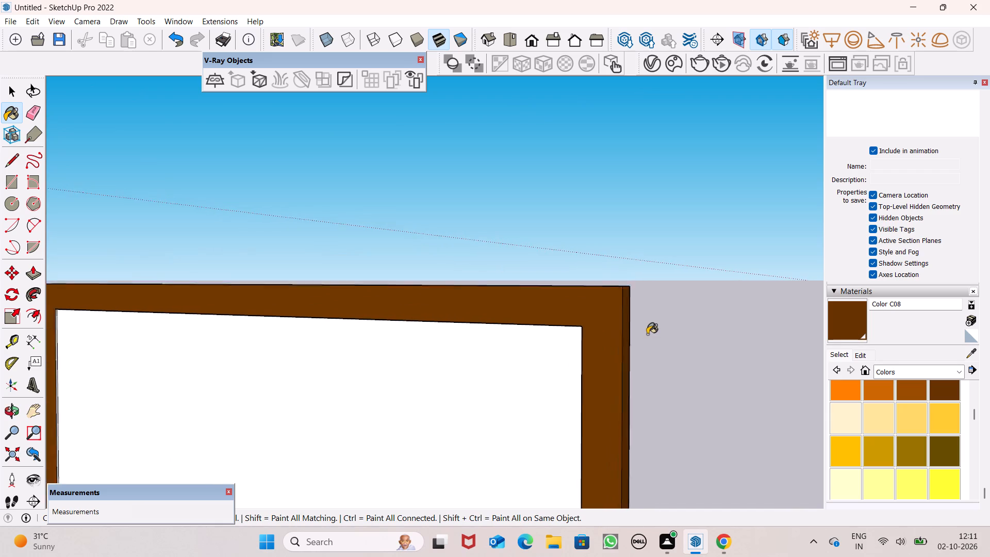
{"action": "scroll", "coordinate": [647, 334], "scroll_direction": "down", "scroll_amount": 3}
{"action": "scroll", "coordinate": [648, 334], "scroll_direction": "up", "scroll_amount": 1}
{"action": "middle_click_drag", "start_coordinate": [648, 349], "coordinate": [688, 423]}
{"action": "scroll", "coordinate": [632, 336], "scroll_direction": "up", "scroll_amount": 6}
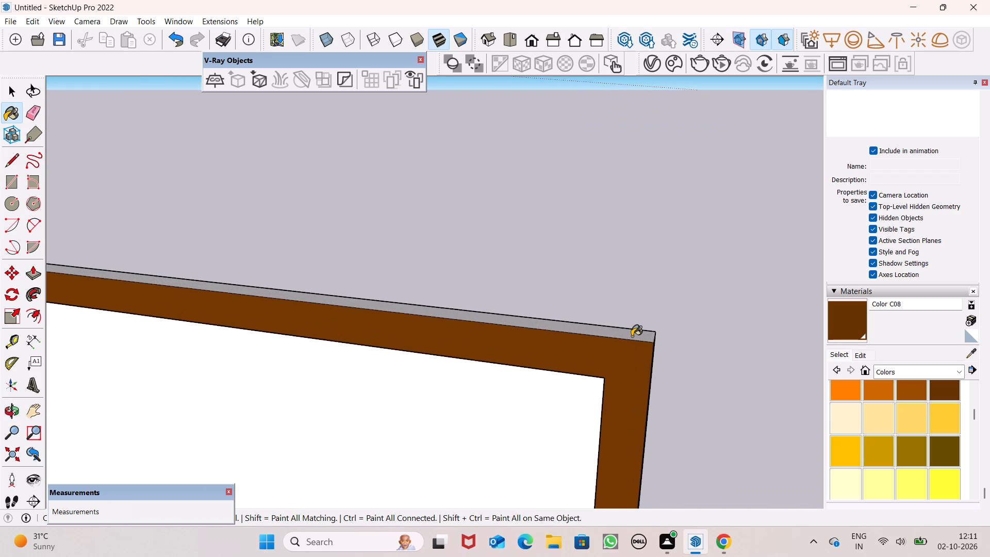
{"action": "left_click", "coordinate": [632, 336]}
{"action": "scroll", "coordinate": [651, 337], "scroll_direction": "down", "scroll_amount": 4}
{"action": "scroll", "coordinate": [656, 341], "scroll_direction": "up", "scroll_amount": 1}
{"action": "scroll", "coordinate": [656, 341], "scroll_direction": "down", "scroll_amount": 12}
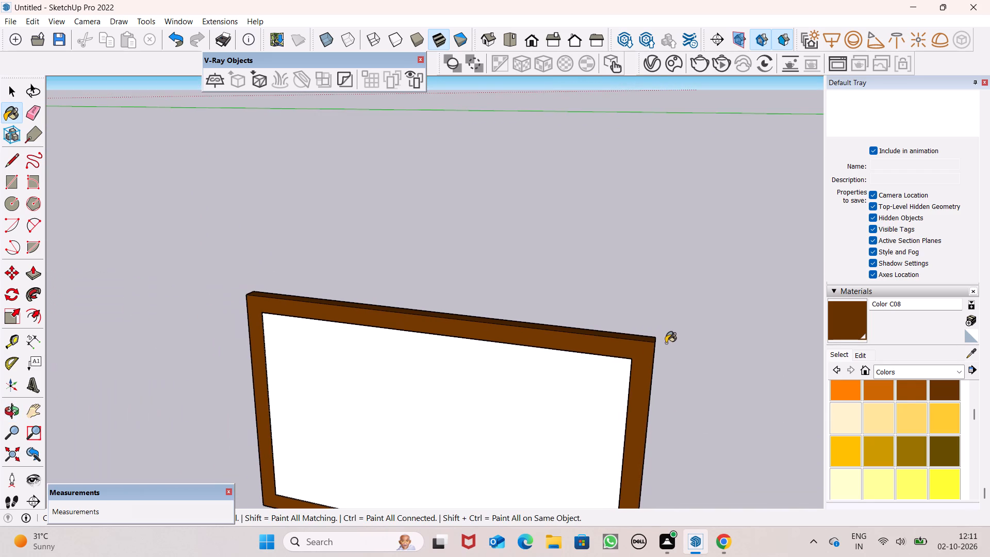
Examine the house and its side wall with two window openings, together with the new framed window, from outside.
{"action": "scroll", "coordinate": [903, 382], "scroll_direction": "down", "scroll_amount": 5}
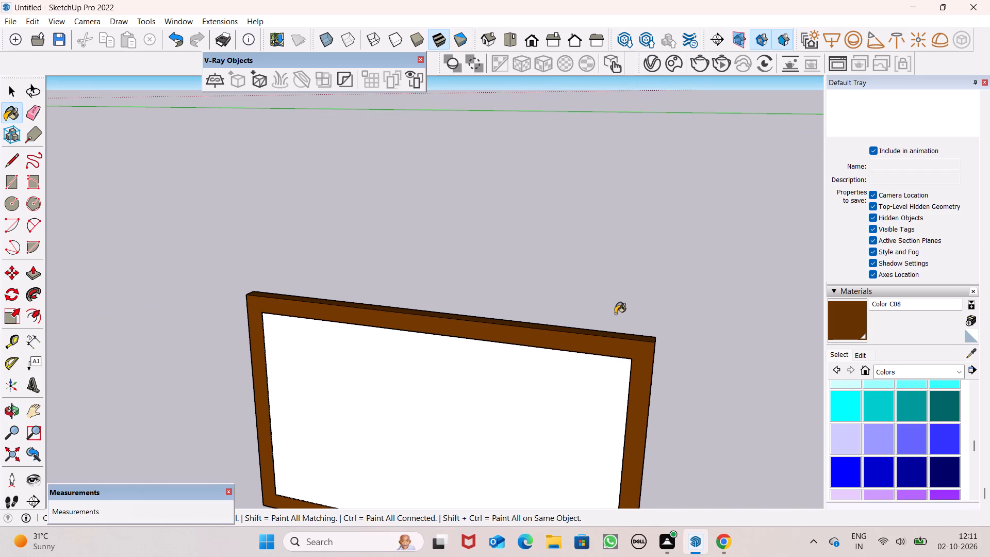
{"action": "scroll", "coordinate": [615, 314], "scroll_direction": "down", "scroll_amount": 4}
{"action": "scroll", "coordinate": [493, 331], "scroll_direction": "down", "scroll_amount": 17}
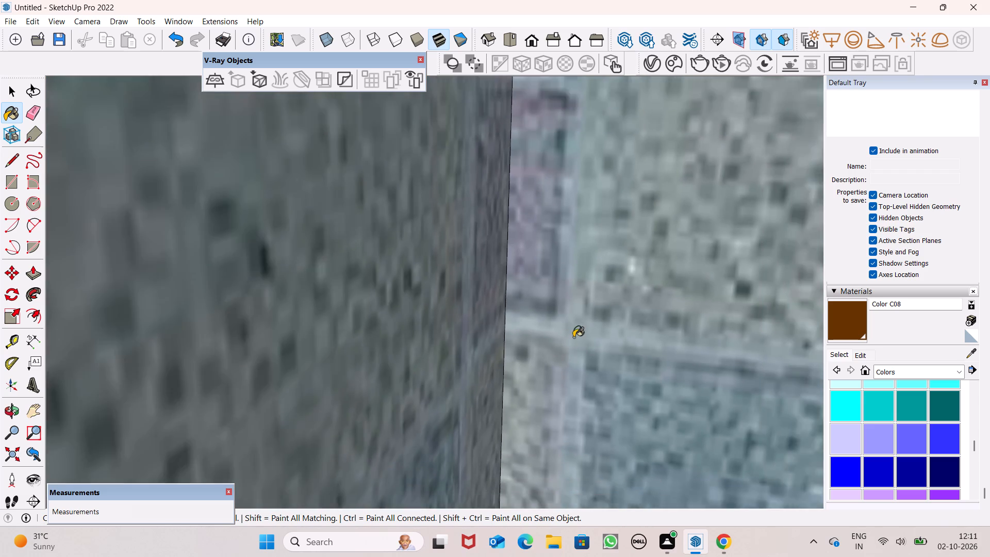
{"action": "scroll", "coordinate": [573, 337], "scroll_direction": "down", "scroll_amount": 20}
{"action": "scroll", "coordinate": [573, 337], "scroll_direction": "down", "scroll_amount": 7}
{"action": "scroll", "coordinate": [659, 340], "scroll_direction": "down", "scroll_amount": 9}
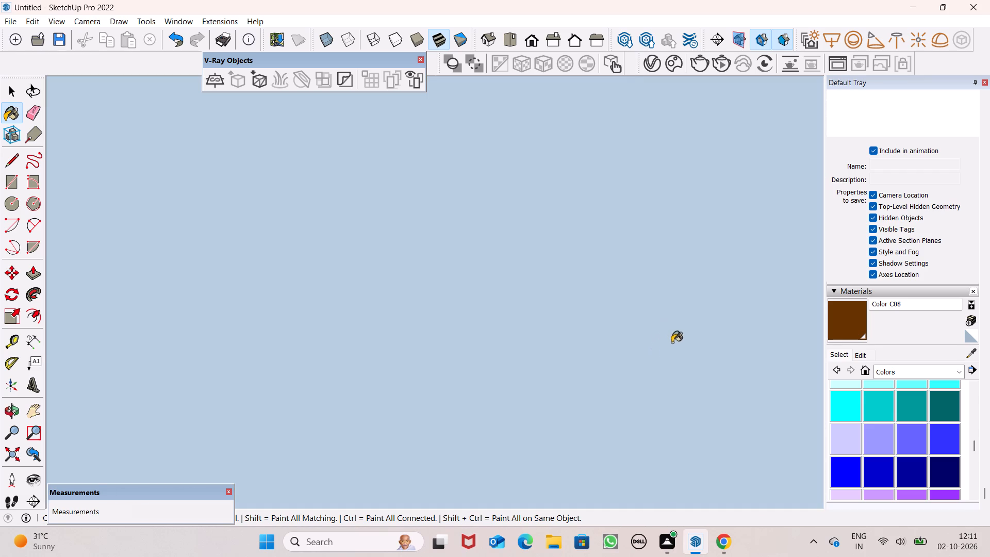
{"action": "scroll", "coordinate": [672, 342], "scroll_direction": "down", "scroll_amount": 20}
{"action": "scroll", "coordinate": [672, 342], "scroll_direction": "down", "scroll_amount": 12}
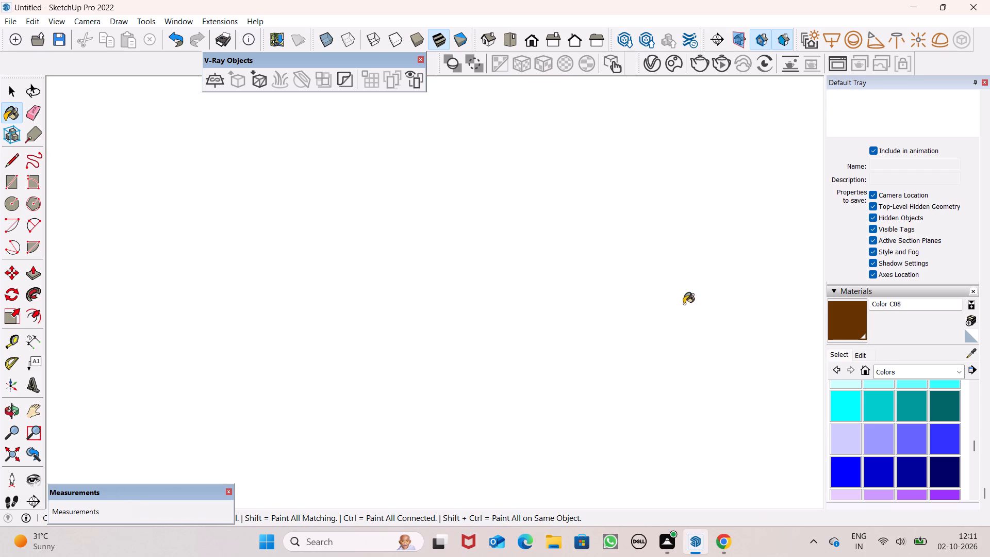
{"action": "scroll", "coordinate": [684, 304], "scroll_direction": "down", "scroll_amount": 11}
{"action": "scroll", "coordinate": [3, 556], "scroll_direction": "down", "scroll_amount": 11}
{"action": "scroll", "coordinate": [41, 537], "scroll_direction": "up", "scroll_amount": 1}
{"action": "scroll", "coordinate": [43, 537], "scroll_direction": "down", "scroll_amount": 2}
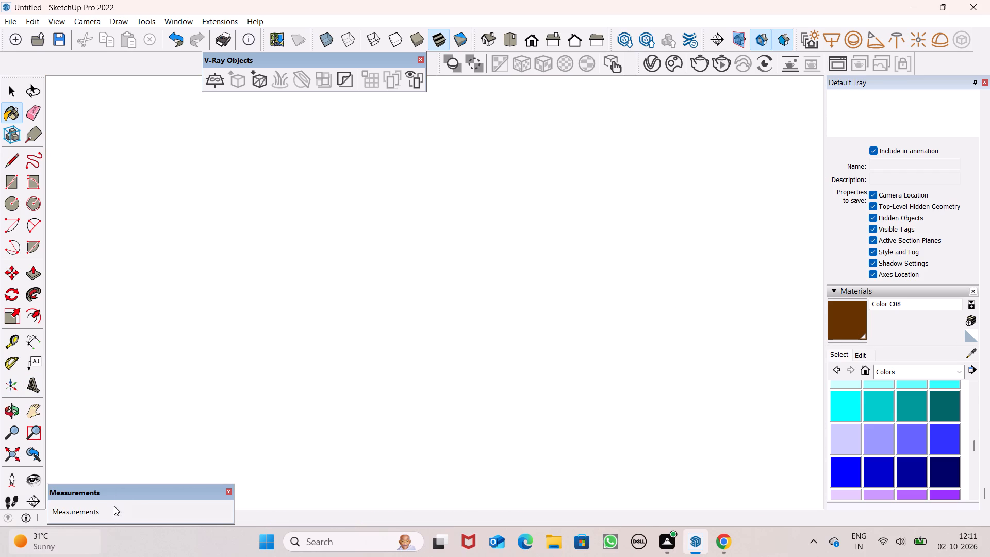
{"action": "scroll", "coordinate": [114, 506], "scroll_direction": "down", "scroll_amount": 19}
{"action": "scroll", "coordinate": [563, 382], "scroll_direction": "up", "scroll_amount": 1}
{"action": "scroll", "coordinate": [563, 382], "scroll_direction": "down", "scroll_amount": 8}
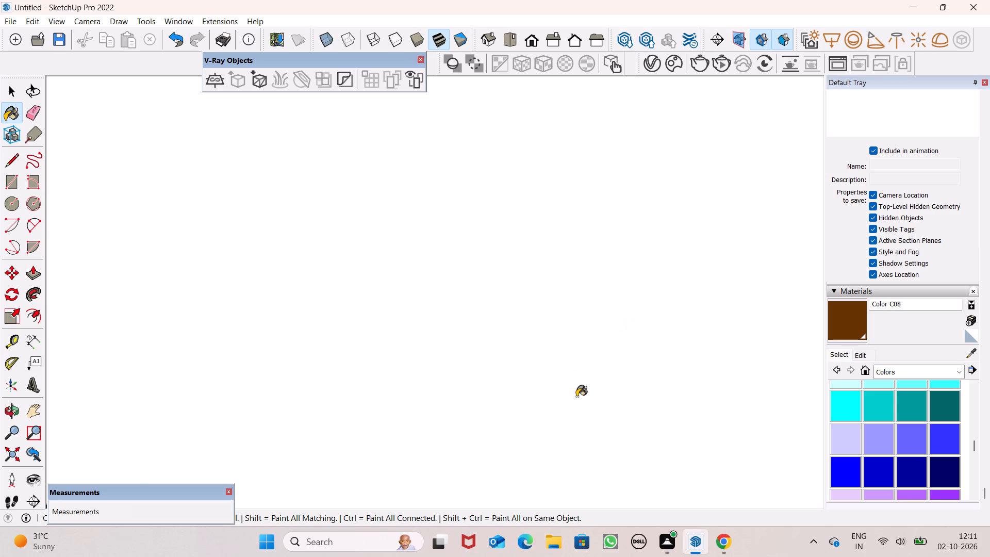
{"action": "scroll", "coordinate": [576, 397], "scroll_direction": "down", "scroll_amount": 20}
{"action": "scroll", "coordinate": [576, 397], "scroll_direction": "down", "scroll_amount": 10}
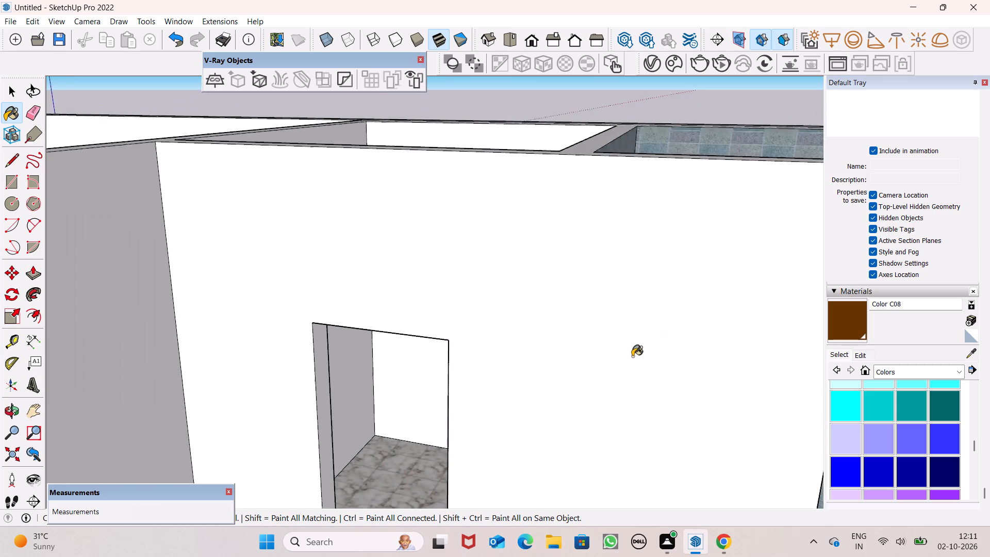
{"action": "scroll", "coordinate": [632, 356], "scroll_direction": "down", "scroll_amount": 20}
{"action": "scroll", "coordinate": [632, 356], "scroll_direction": "down", "scroll_amount": 10}
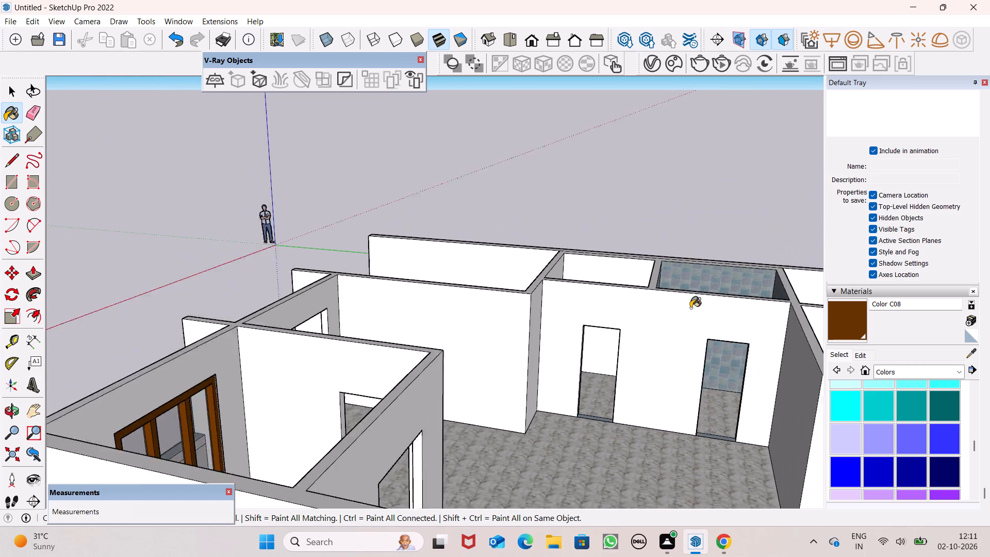
{"action": "scroll", "coordinate": [690, 308], "scroll_direction": "down", "scroll_amount": 17}
{"action": "middle_click_drag", "start_coordinate": [680, 395], "coordinate": [674, 176]}
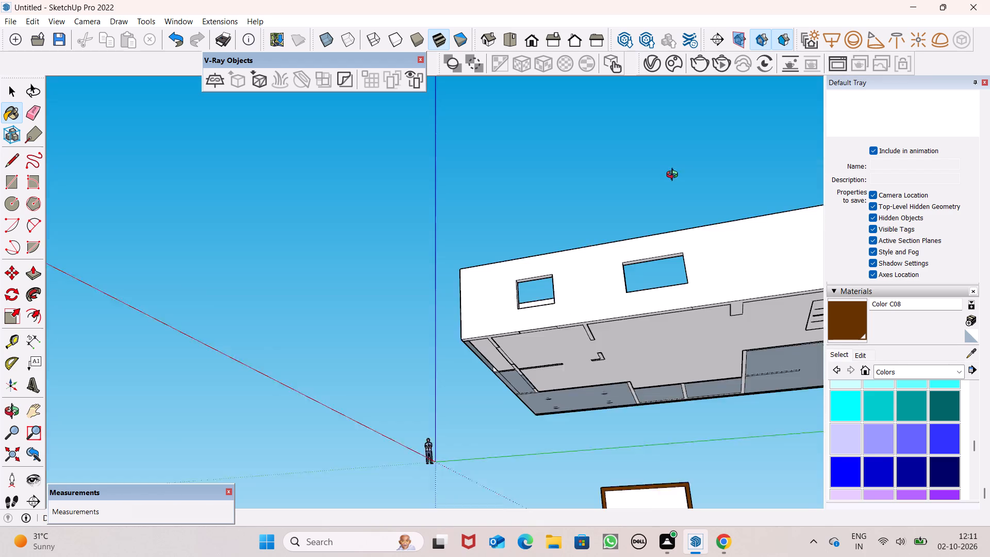
{"action": "middle_click_drag", "start_coordinate": [674, 176], "coordinate": [674, 172]}
Select the whole framed window and move it about 127' 8" out beside the house's side wall with two openings.
{"action": "key", "text": "space"}
{"action": "scroll", "coordinate": [703, 284], "scroll_direction": "down", "scroll_amount": 2}
{"action": "scroll", "coordinate": [703, 284], "scroll_direction": "up", "scroll_amount": 1}
{"action": "scroll", "coordinate": [703, 284], "scroll_direction": "down", "scroll_amount": 11}
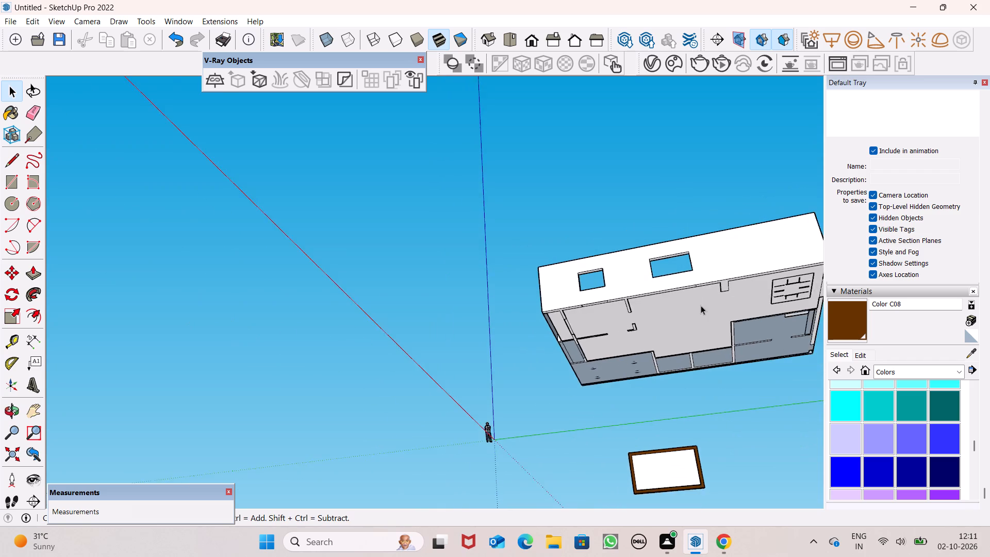
{"action": "scroll", "coordinate": [701, 305], "scroll_direction": "down", "scroll_amount": 7}
{"action": "left_click_drag", "start_coordinate": [626, 416], "coordinate": [735, 464]}
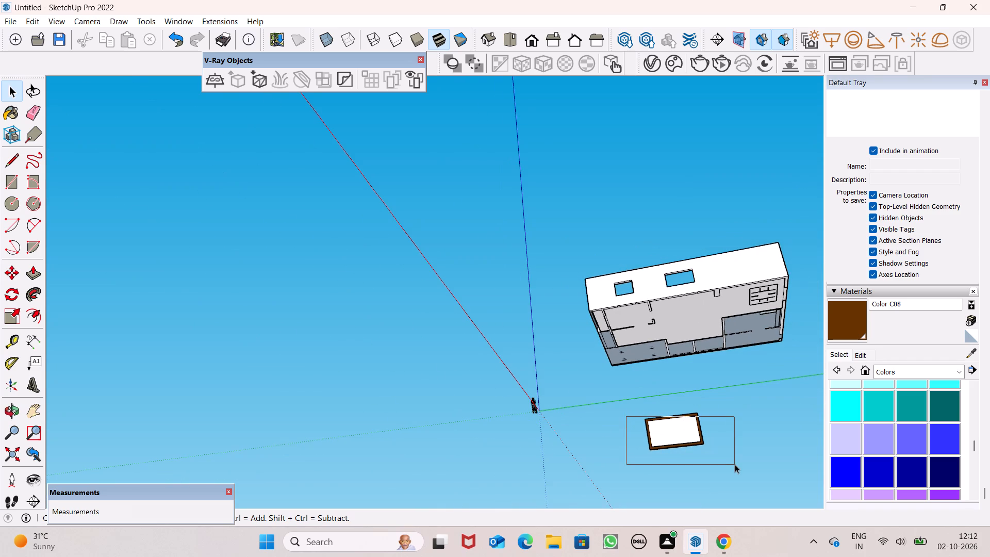
{"action": "left_click_drag", "start_coordinate": [735, 464], "coordinate": [737, 453]}
{"action": "left_click", "coordinate": [741, 440]}
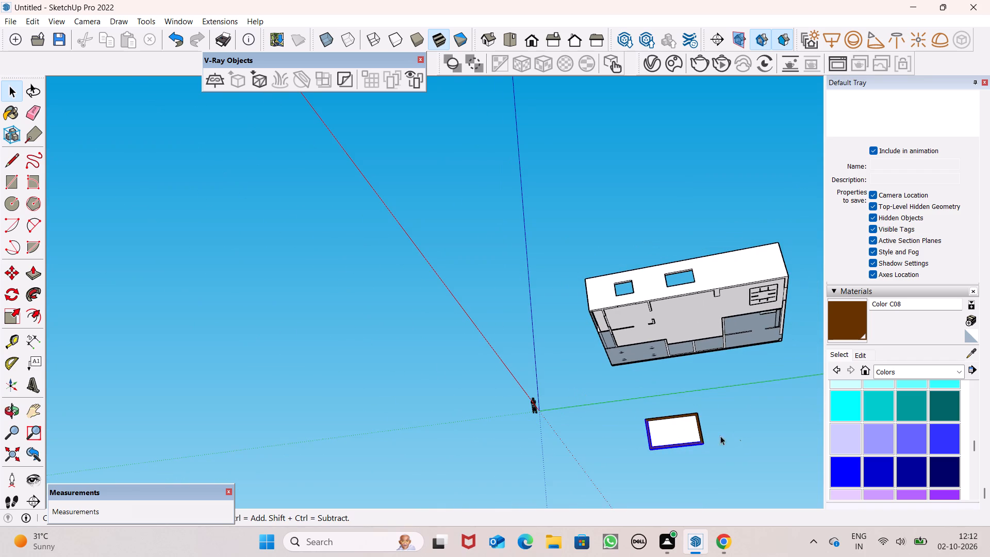
{"action": "triple_click", "coordinate": [675, 420]}
{"action": "key", "text": "m"}
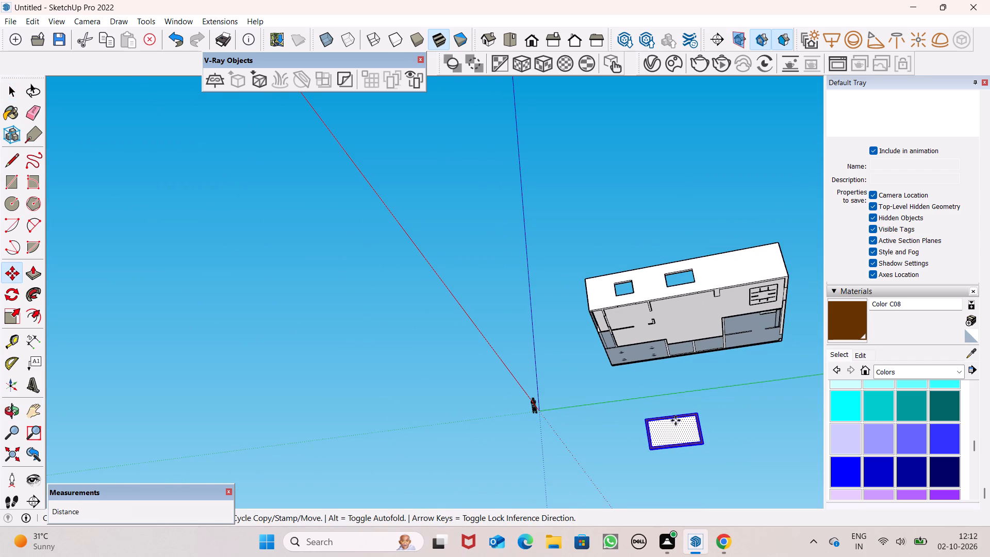
{"action": "key", "text": "Return"}
{"action": "left_click_drag", "start_coordinate": [706, 447], "coordinate": [700, 474]}
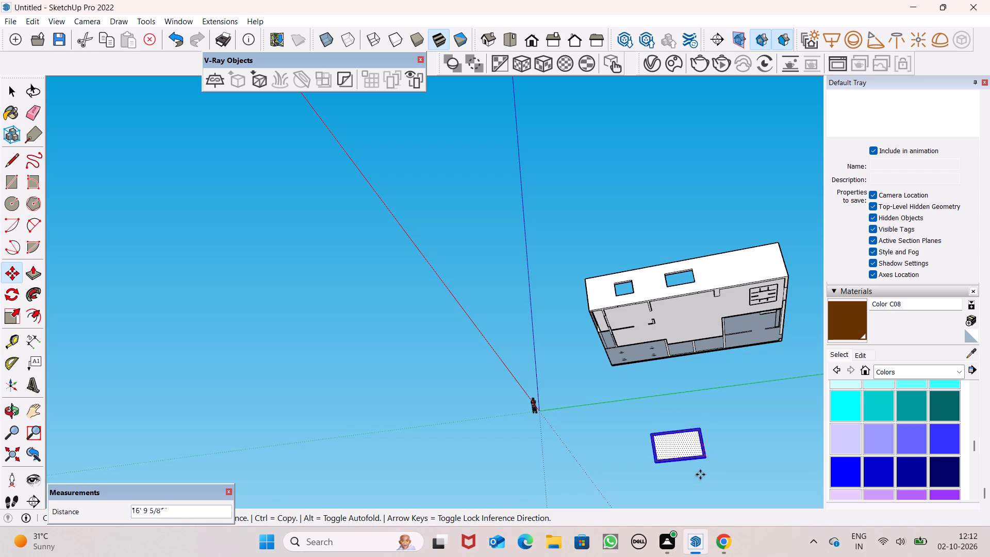
{"action": "left_click_drag", "start_coordinate": [700, 474], "coordinate": [635, 247]}
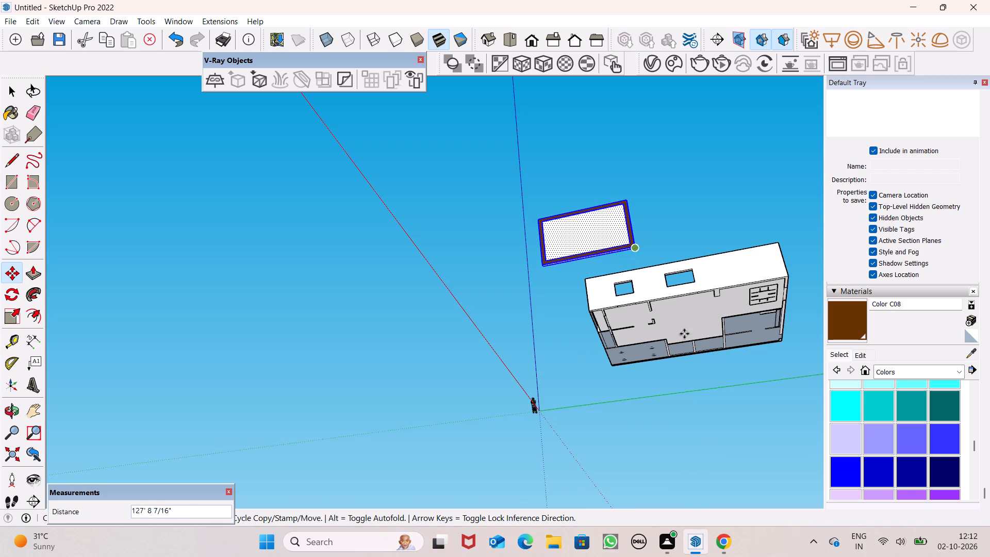
{"action": "key", "text": "space"}
{"action": "left_click_drag", "start_coordinate": [626, 330], "coordinate": [670, 443]}
{"action": "key", "text": "space"}
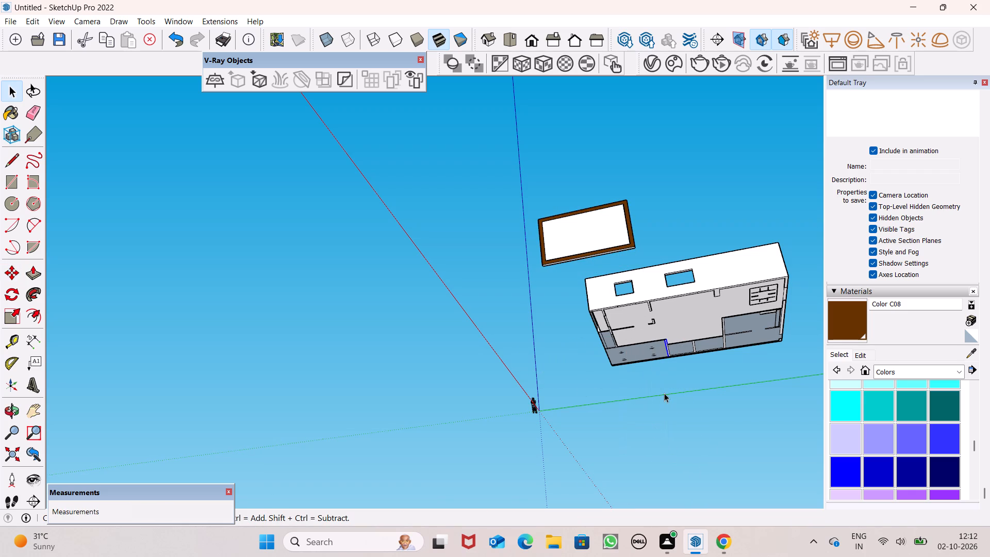
{"action": "key", "text": "space"}
{"action": "left_click", "coordinate": [657, 421]}
Paint the remaining unpainted outer side face of the window frame with Color C08 brown.
{"action": "scroll", "coordinate": [677, 338], "scroll_direction": "down", "scroll_amount": 4}
{"action": "middle_click_drag", "start_coordinate": [676, 341], "coordinate": [718, 444]}
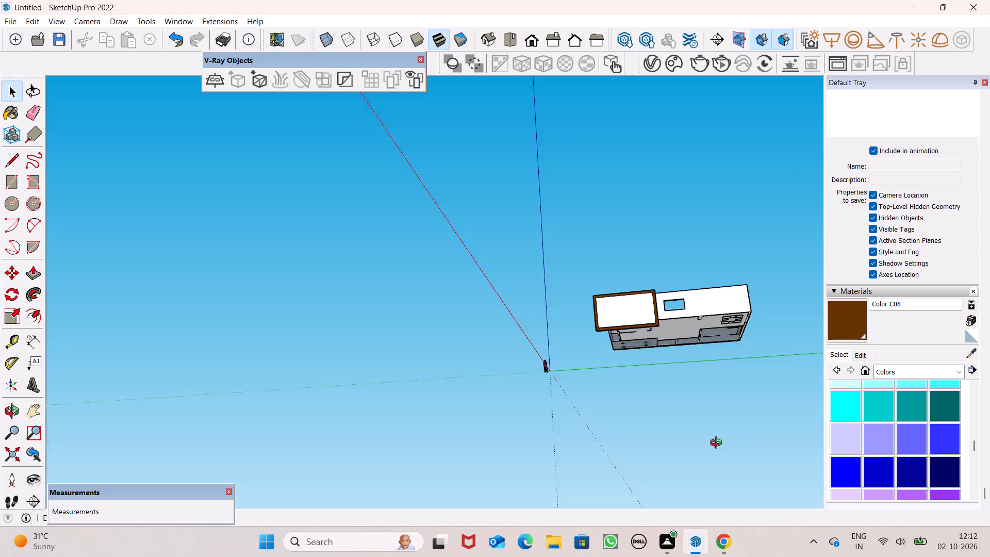
{"action": "middle_click_drag", "start_coordinate": [718, 444], "coordinate": [734, 481]}
{"action": "scroll", "coordinate": [602, 331], "scroll_direction": "up", "scroll_amount": 8}
{"action": "scroll", "coordinate": [715, 385], "scroll_direction": "up", "scroll_amount": 5}
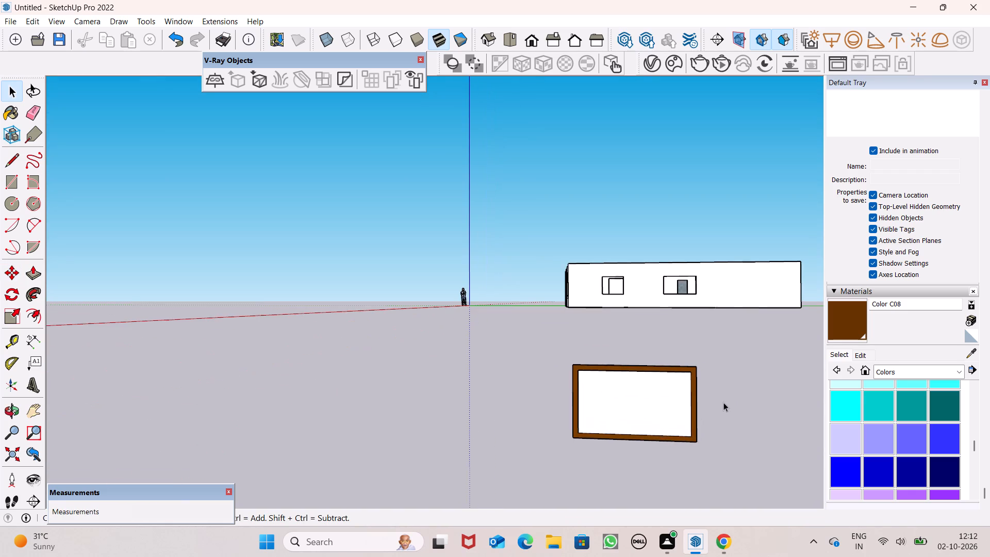
{"action": "scroll", "coordinate": [723, 403], "scroll_direction": "up", "scroll_amount": 1}
{"action": "middle_click_drag", "start_coordinate": [723, 404], "coordinate": [854, 367]}
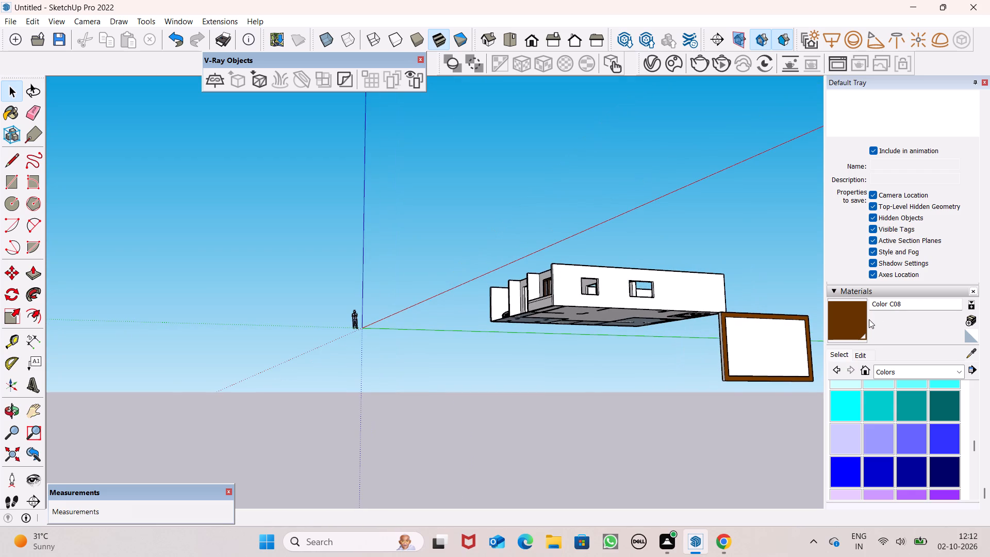
{"action": "left_click", "coordinate": [869, 319]}
{"action": "scroll", "coordinate": [744, 371], "scroll_direction": "up", "scroll_amount": 8}
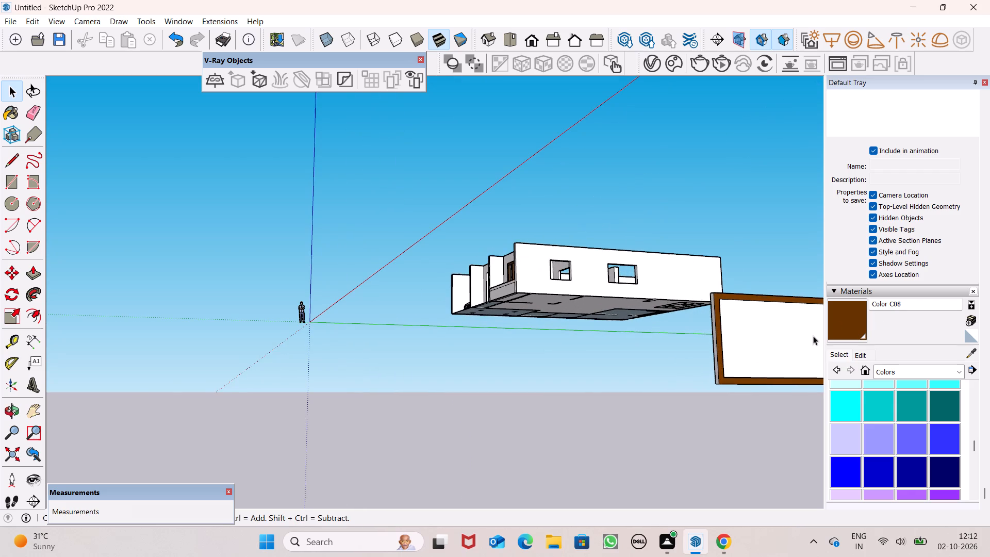
{"action": "left_click", "coordinate": [844, 325]}
{"action": "scroll", "coordinate": [733, 382], "scroll_direction": "up", "scroll_amount": 18}
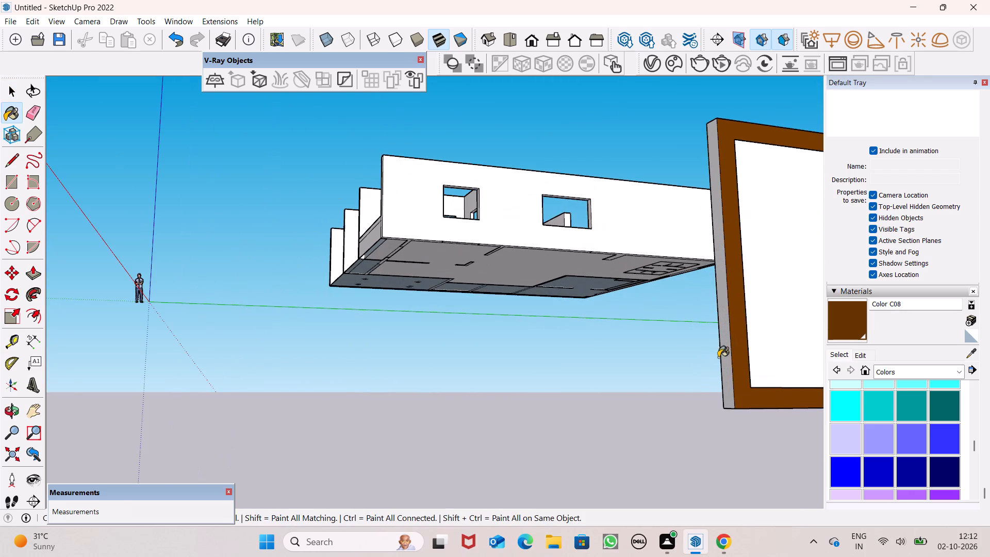
{"action": "left_click", "coordinate": [727, 349]}
Paint the pane inside the brown window frame with Translucent Glass Gray from the Glass and Mirrors materials.
{"action": "scroll", "coordinate": [727, 349], "scroll_direction": "down", "scroll_amount": 7}
{"action": "middle_click_drag", "start_coordinate": [722, 329], "coordinate": [659, 467]}
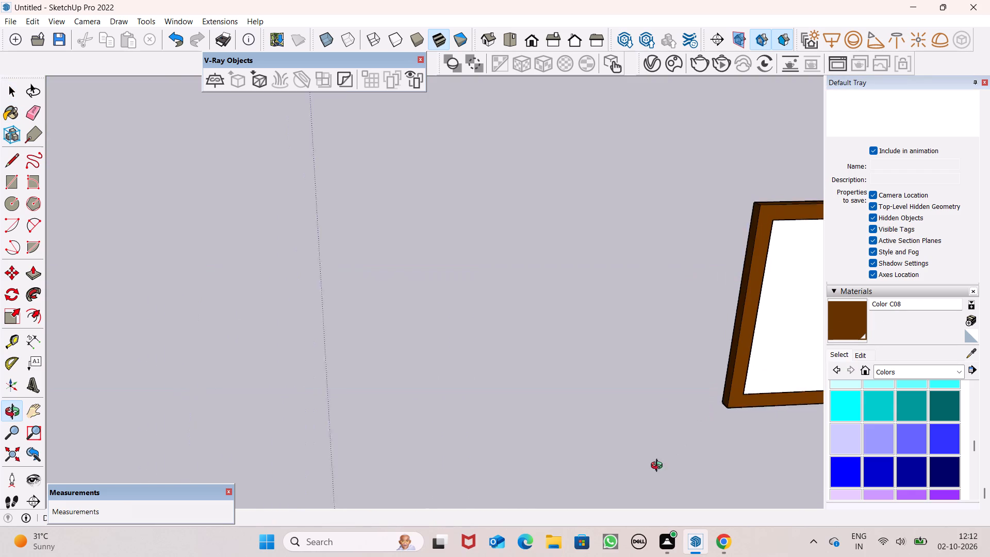
{"action": "middle_click_drag", "start_coordinate": [659, 467], "coordinate": [605, 466]}
{"action": "scroll", "coordinate": [678, 393], "scroll_direction": "down", "scroll_amount": 5}
{"action": "left_click", "coordinate": [949, 369]}
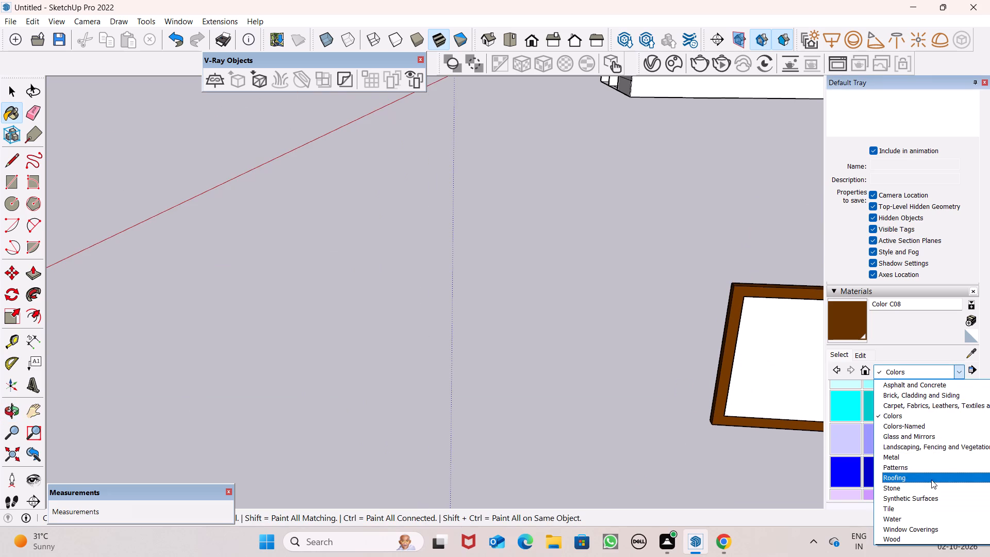
{"action": "left_click", "coordinate": [929, 439]}
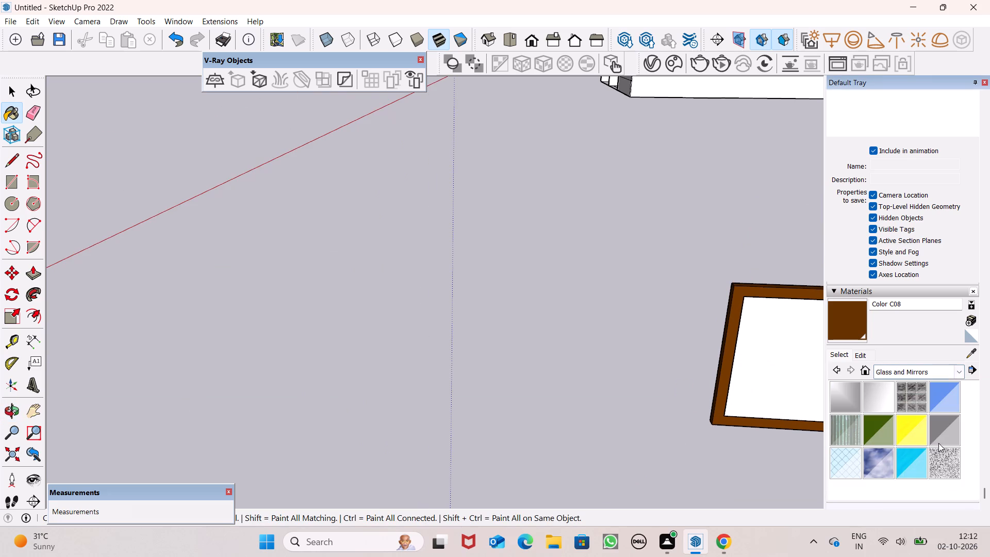
{"action": "left_click", "coordinate": [939, 433]}
{"action": "left_click", "coordinate": [781, 383]}
Select the whole window, frame and glass pane together, and make it a group.
{"action": "scroll", "coordinate": [780, 383], "scroll_direction": "down", "scroll_amount": 6}
{"action": "scroll", "coordinate": [680, 371], "scroll_direction": "down", "scroll_amount": 1}
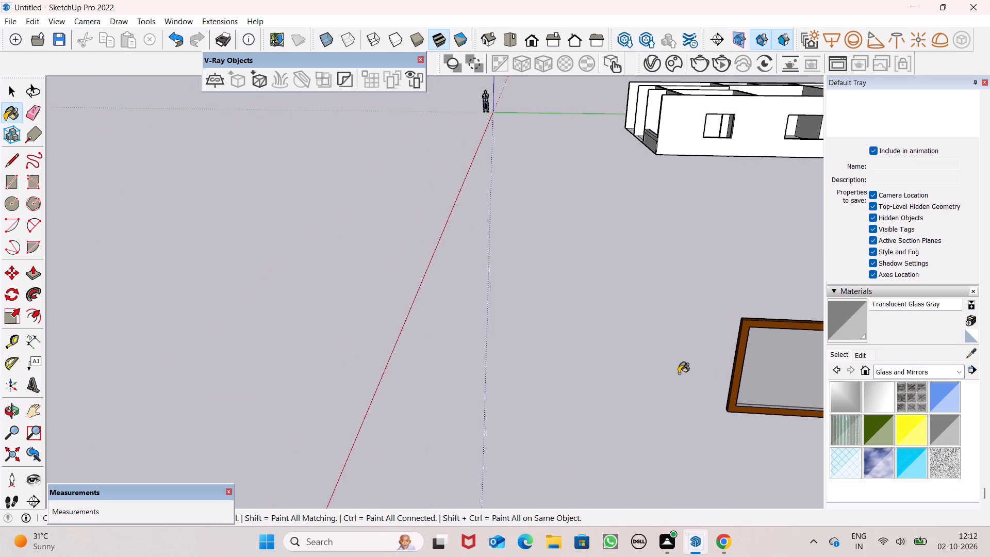
{"action": "scroll", "coordinate": [679, 373], "scroll_direction": "down", "scroll_amount": 7}
{"action": "scroll", "coordinate": [537, 386], "scroll_direction": "down", "scroll_amount": 7}
{"action": "scroll", "coordinate": [775, 386], "scroll_direction": "up", "scroll_amount": 7}
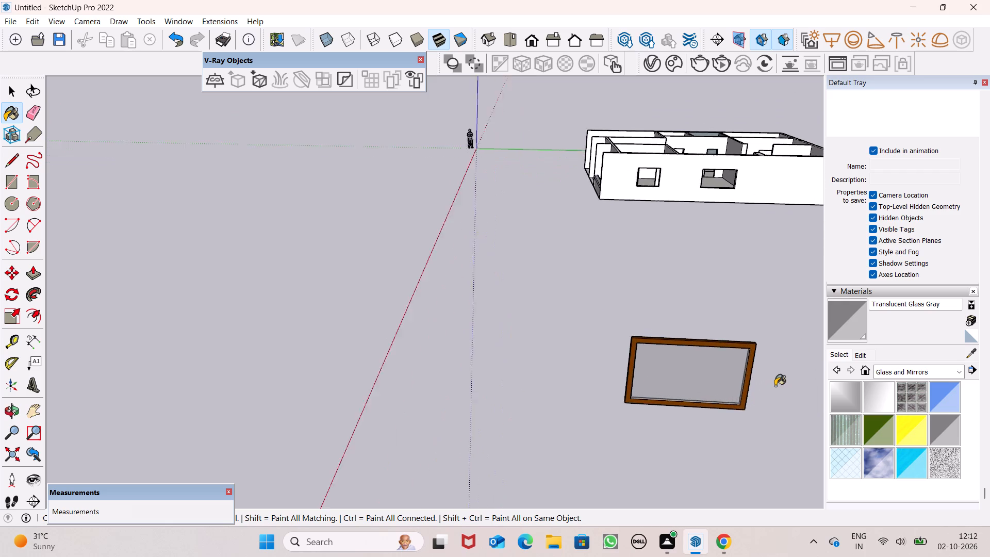
{"action": "scroll", "coordinate": [775, 386], "scroll_direction": "up", "scroll_amount": 6}
{"action": "scroll", "coordinate": [775, 386], "scroll_direction": "down", "scroll_amount": 1}
{"action": "scroll", "coordinate": [775, 386], "scroll_direction": "up", "scroll_amount": 2}
{"action": "scroll", "coordinate": [720, 380], "scroll_direction": "up", "scroll_amount": 9}
{"action": "key", "text": "space"}
{"action": "right_click", "coordinate": [778, 455]}
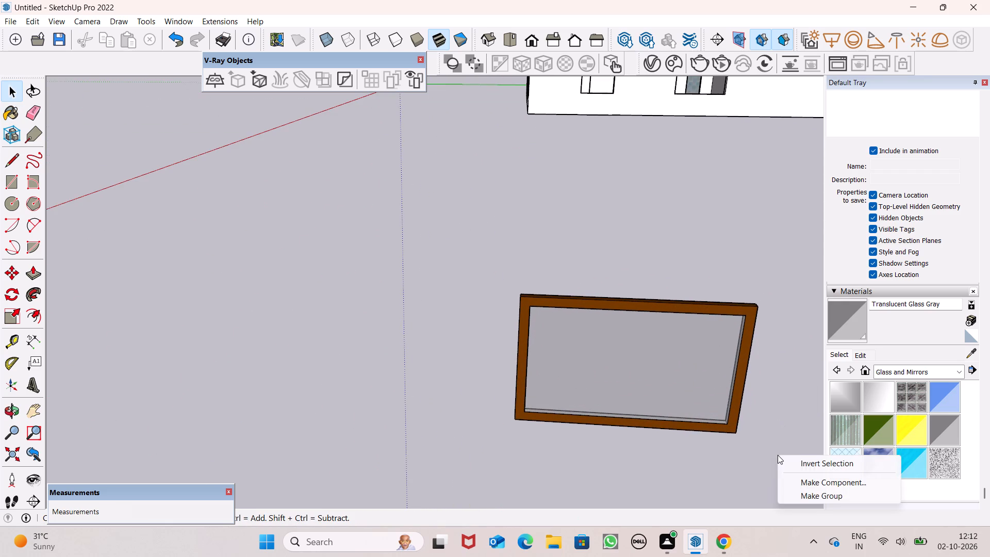
{"action": "left_click", "coordinate": [705, 220]}
{"action": "left_click", "coordinate": [645, 302]}
{"action": "double_click", "coordinate": [641, 302]}
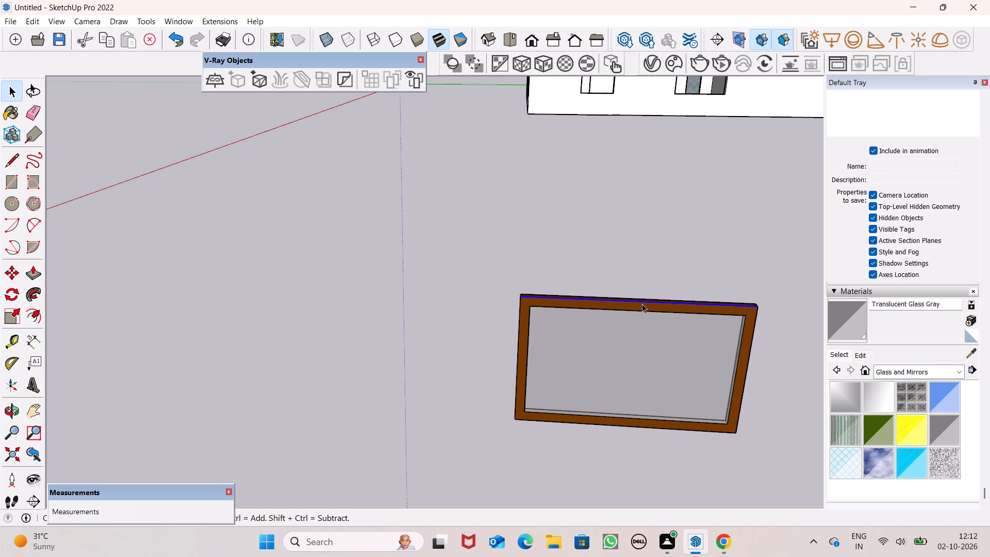
{"action": "left_click", "coordinate": [362, 273]}
{"action": "left_click", "coordinate": [546, 376]}
{"action": "double_click", "coordinate": [541, 376]}
{"action": "left_click", "coordinate": [544, 378]}
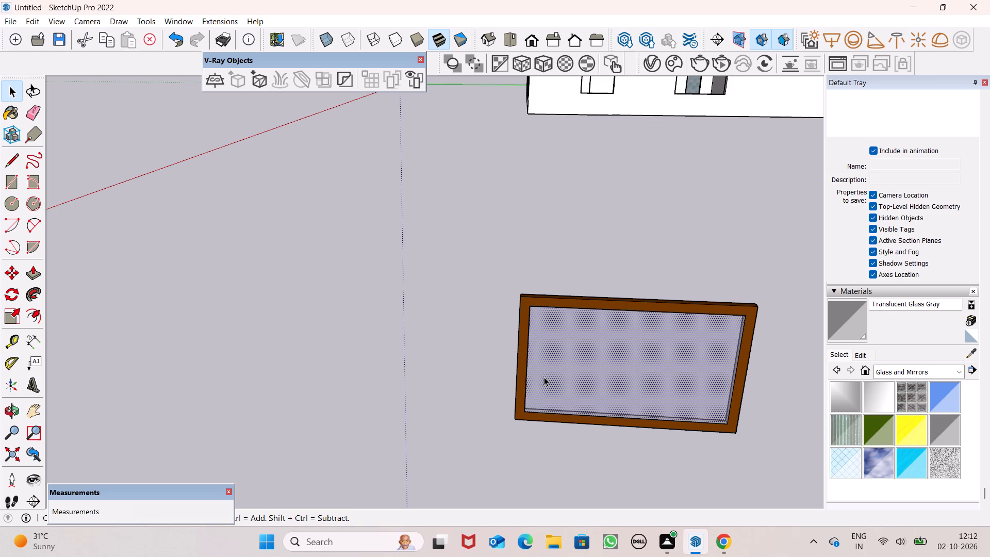
{"action": "triple_click", "coordinate": [544, 376]}
{"action": "right_click", "coordinate": [543, 373]}
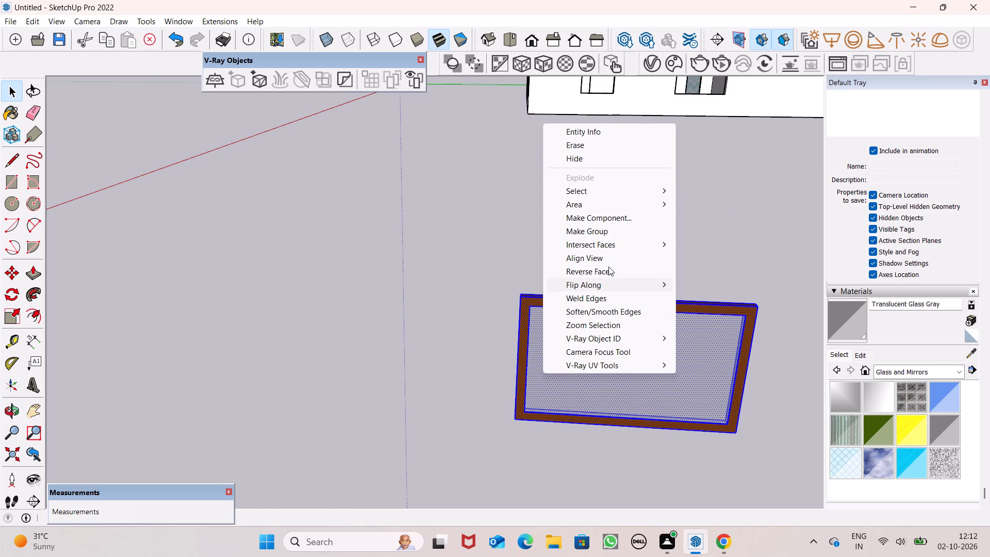
{"action": "left_click", "coordinate": [610, 235]}
Move the window group about 61' 8" by its bottom corner, up to the side wall's larger opening.
{"action": "scroll", "coordinate": [377, 273], "scroll_direction": "down", "scroll_amount": 3}
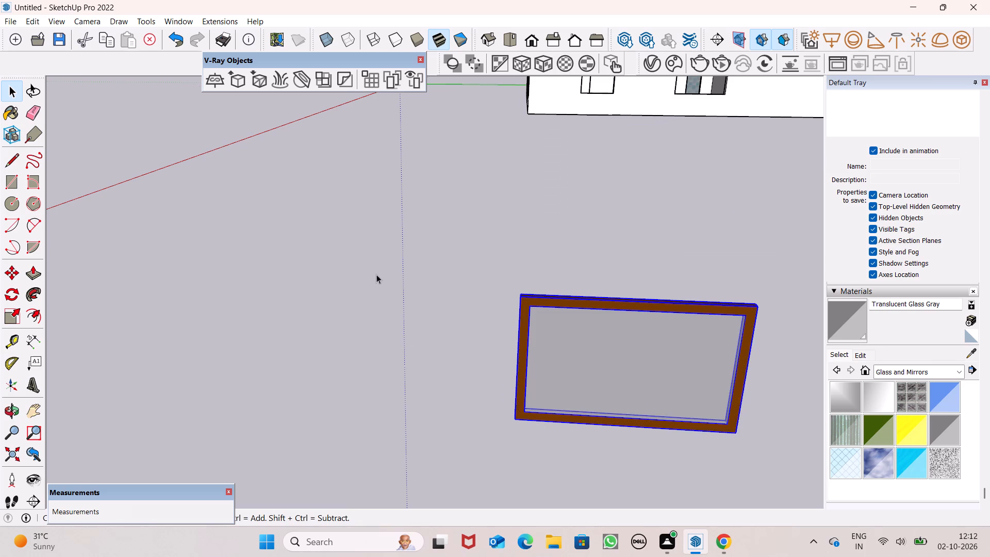
{"action": "scroll", "coordinate": [376, 274], "scroll_direction": "down", "scroll_amount": 5}
{"action": "scroll", "coordinate": [414, 335], "scroll_direction": "down", "scroll_amount": 4}
{"action": "scroll", "coordinate": [574, 304], "scroll_direction": "up", "scroll_amount": 4}
{"action": "key", "text": "m"}
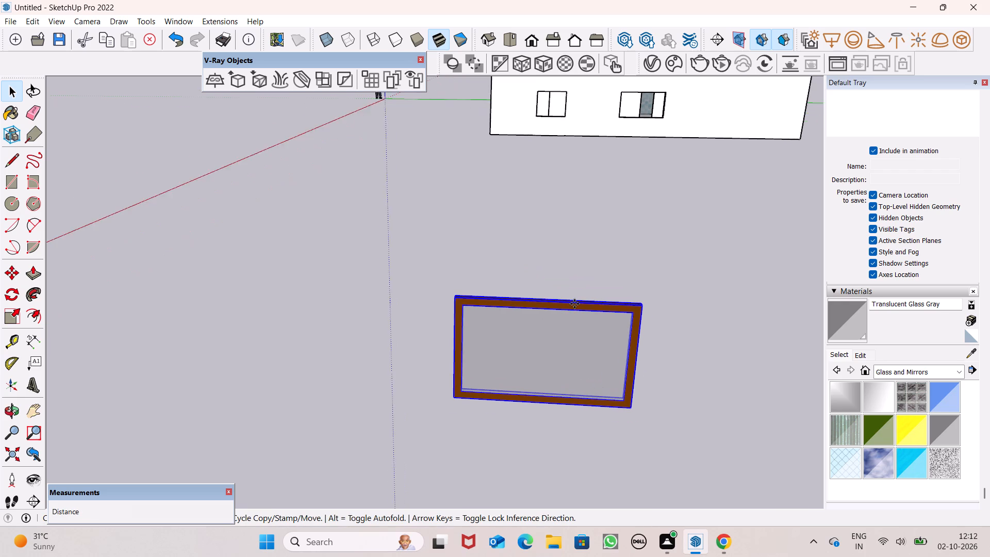
{"action": "key", "text": "Return"}
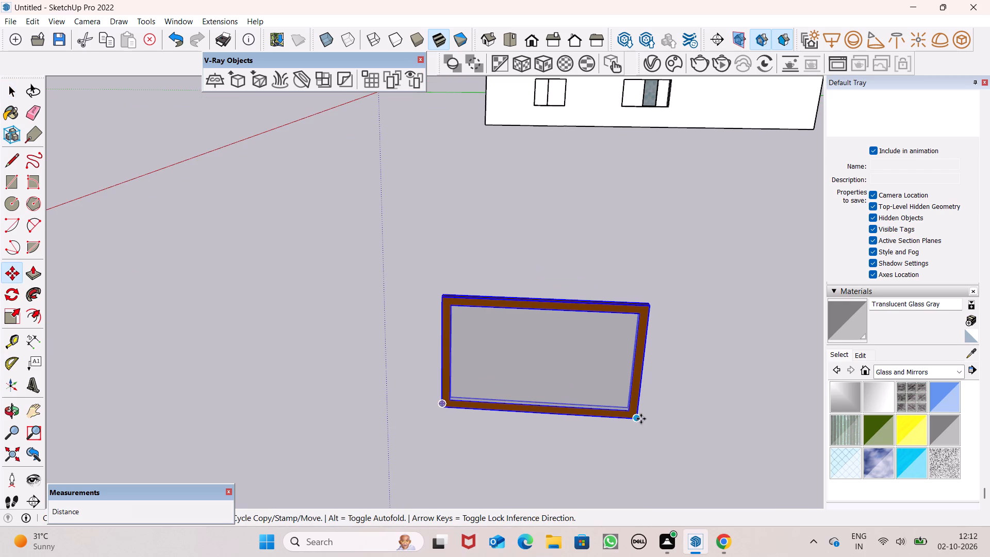
{"action": "left_click_drag", "start_coordinate": [640, 418], "coordinate": [685, 117]}
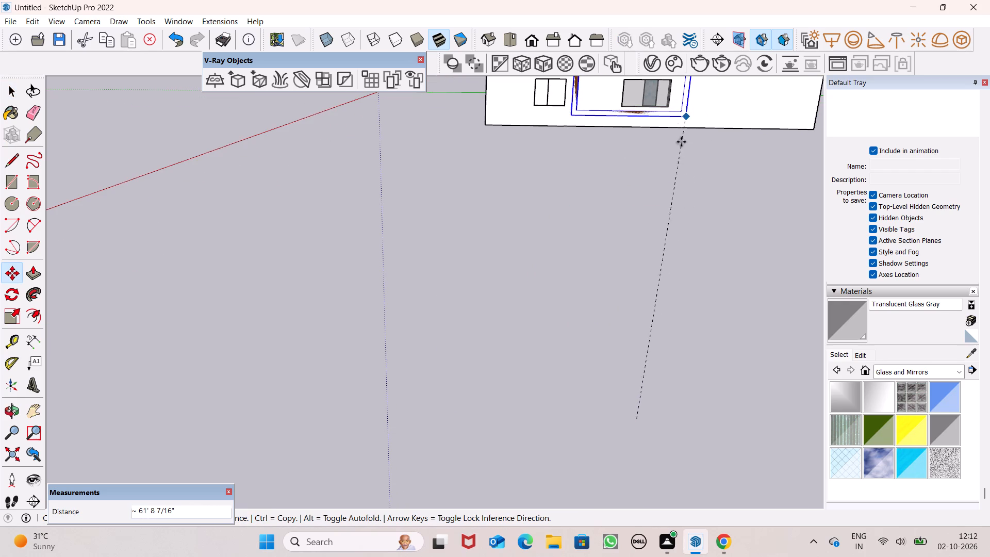
Reposition the window group lower and out in front of the side wall, clear of its two openings.
{"action": "scroll", "coordinate": [688, 220], "scroll_direction": "down", "scroll_amount": 5}
{"action": "scroll", "coordinate": [695, 323], "scroll_direction": "down", "scroll_amount": 8}
{"action": "scroll", "coordinate": [716, 85], "scroll_direction": "up", "scroll_amount": 7}
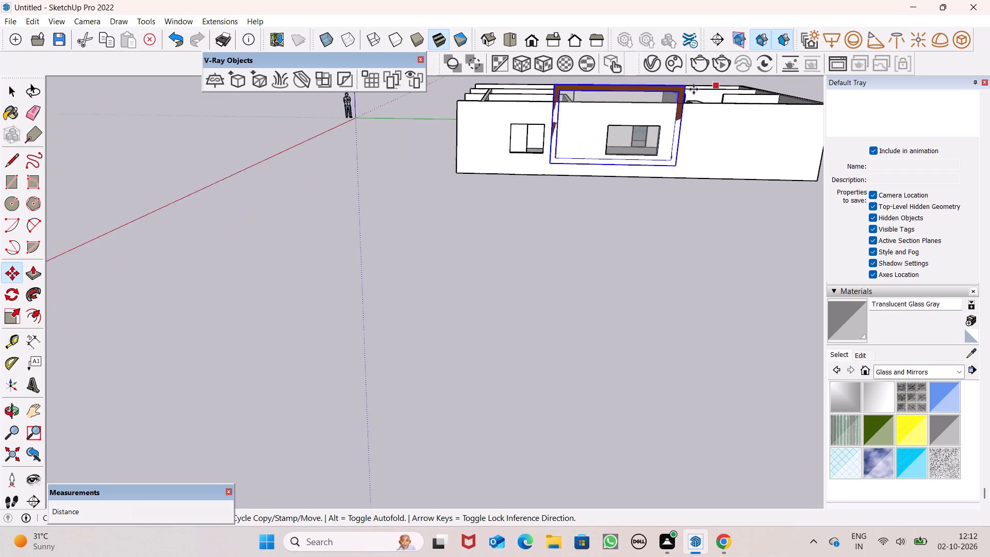
{"action": "scroll", "coordinate": [683, 95], "scroll_direction": "up", "scroll_amount": 14}
{"action": "scroll", "coordinate": [684, 164], "scroll_direction": "down", "scroll_amount": 12}
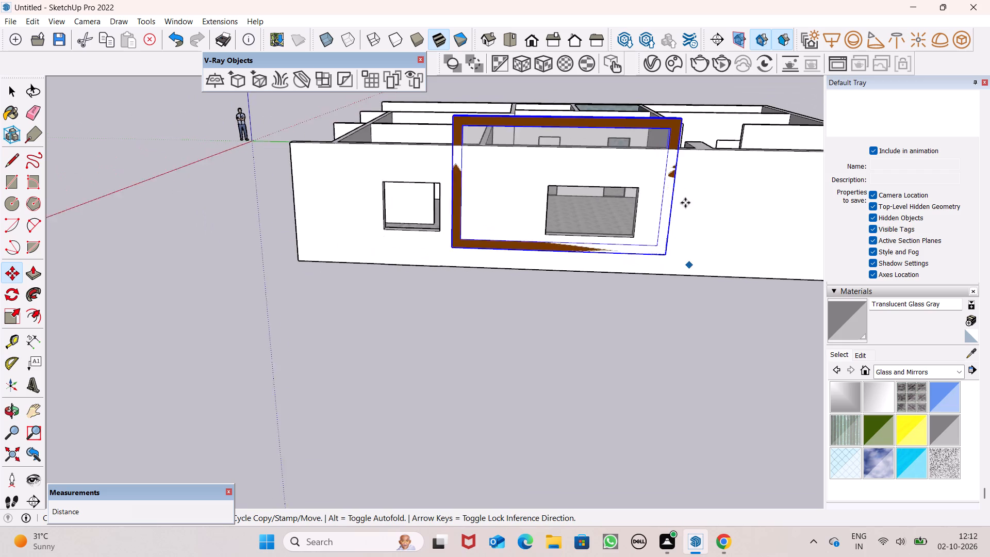
{"action": "scroll", "coordinate": [687, 124], "scroll_direction": "up", "scroll_amount": 9}
{"action": "left_click_drag", "start_coordinate": [679, 145], "coordinate": [699, 282]}
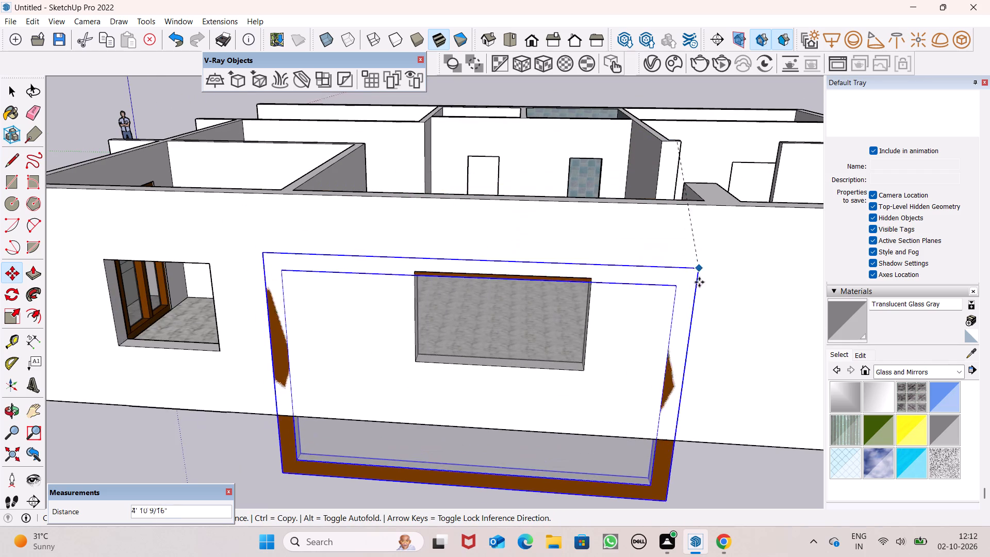
{"action": "left_click_drag", "start_coordinate": [699, 282], "coordinate": [621, 438]}
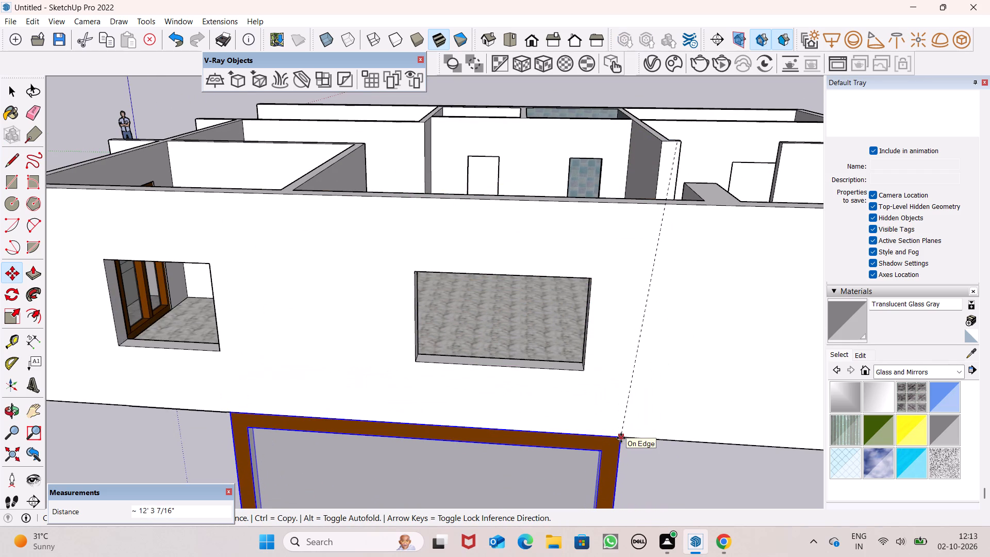
{"action": "left_click_drag", "start_coordinate": [621, 438], "coordinate": [636, 402]}
{"action": "scroll", "coordinate": [630, 166], "scroll_direction": "down", "scroll_amount": 8}
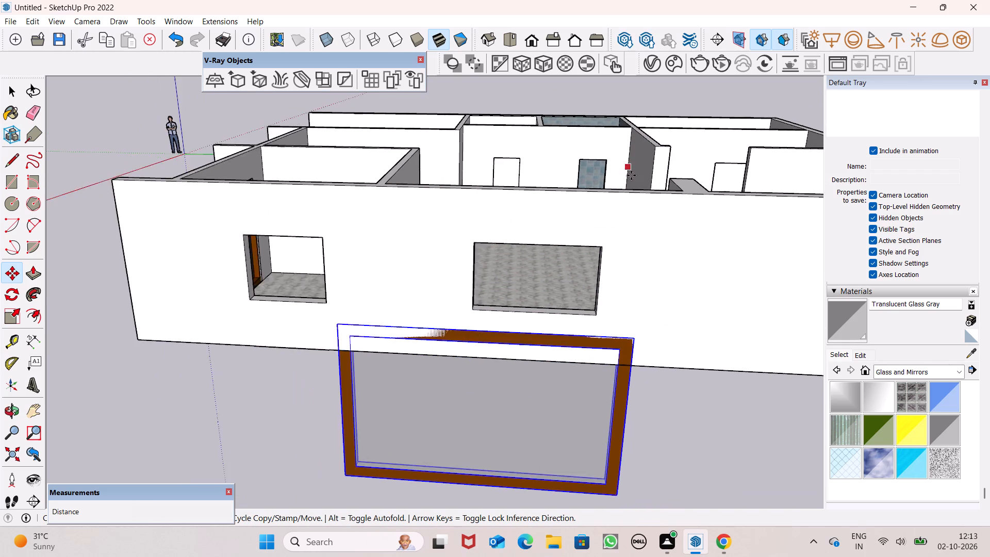
{"action": "scroll", "coordinate": [648, 218], "scroll_direction": "down", "scroll_amount": 2}
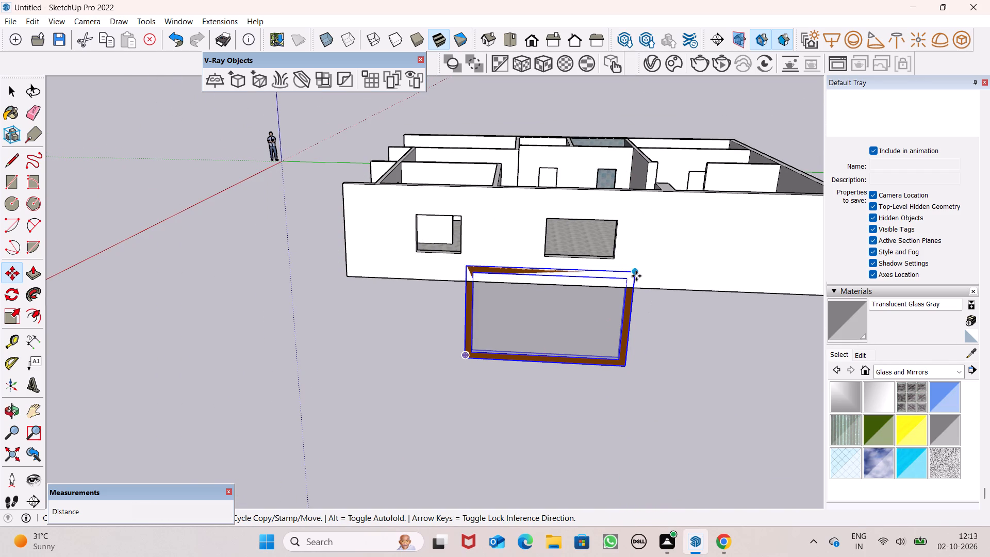
{"action": "left_click_drag", "start_coordinate": [636, 274], "coordinate": [620, 331]}
Scale the window group down uniformly from a top corner to about 0.61.
{"action": "middle_click_drag", "start_coordinate": [705, 388], "coordinate": [492, 365]}
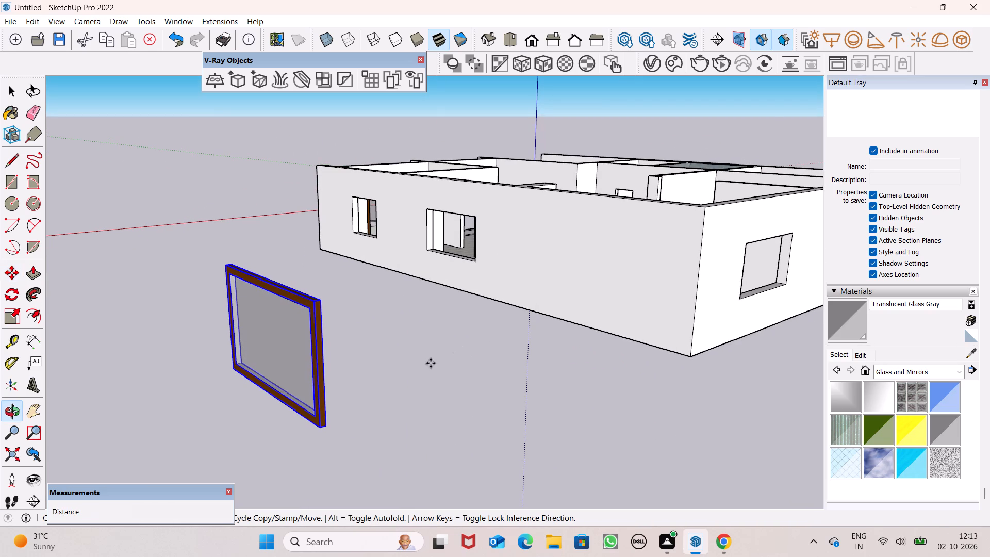
{"action": "middle_click_drag", "start_coordinate": [423, 356], "coordinate": [654, 325]}
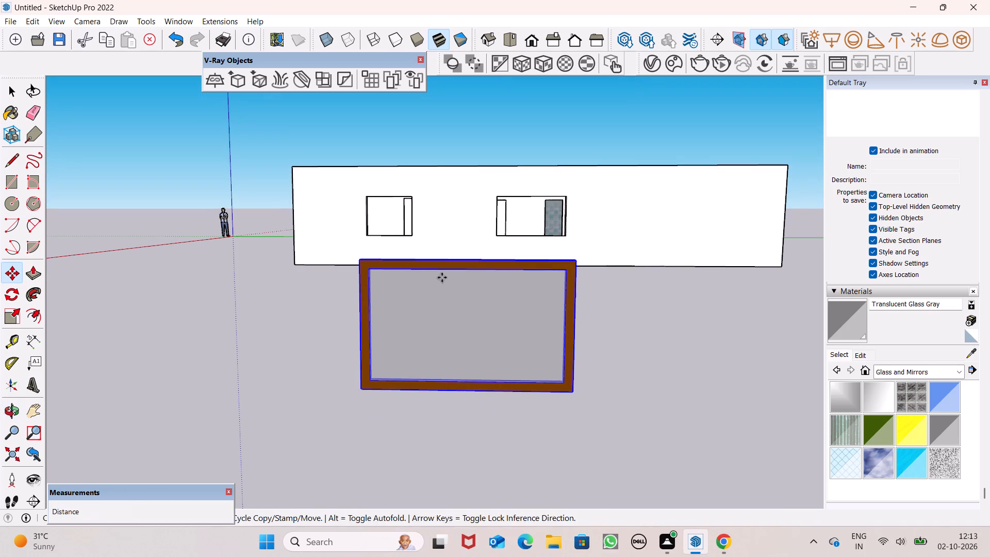
{"action": "left_click", "coordinate": [8, 317]}
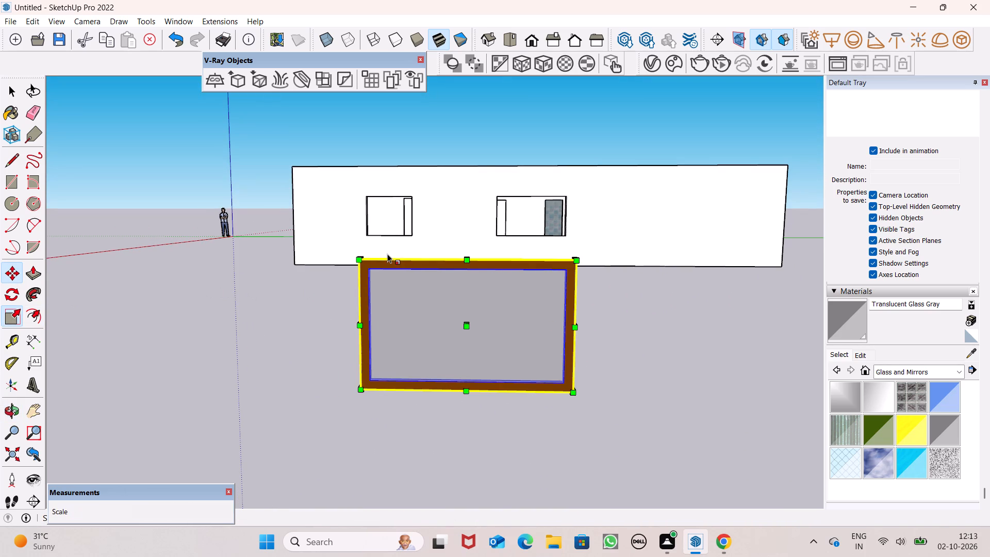
{"action": "left_click_drag", "start_coordinate": [358, 262], "coordinate": [435, 323]}
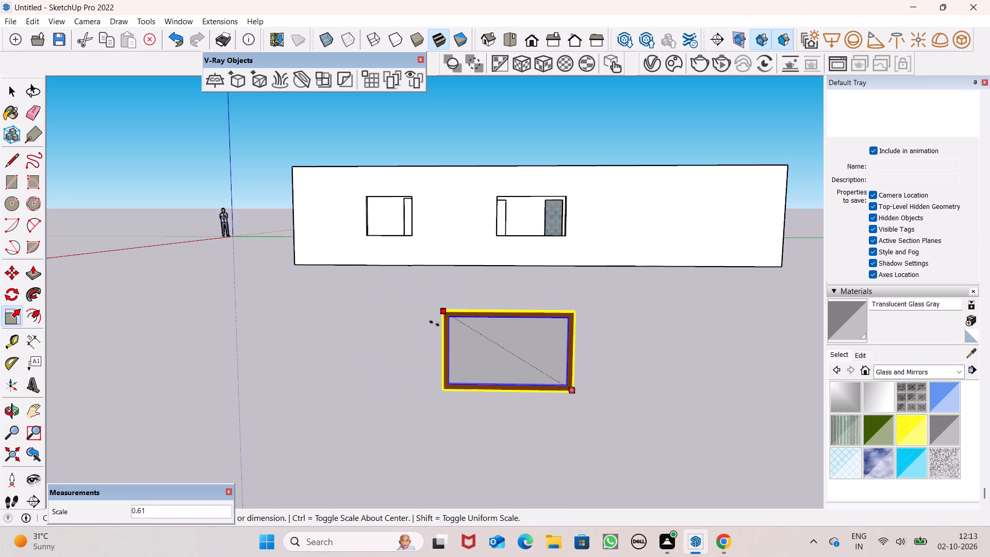
{"action": "left_click_drag", "start_coordinate": [435, 323], "coordinate": [433, 324]}
{"action": "key", "text": "space"}
Move the window group onto the side wall's larger opening, matching its lower corner to the opening's lower corner farthest from the smaller opening.
{"action": "scroll", "coordinate": [500, 256], "scroll_direction": "up", "scroll_amount": 5}
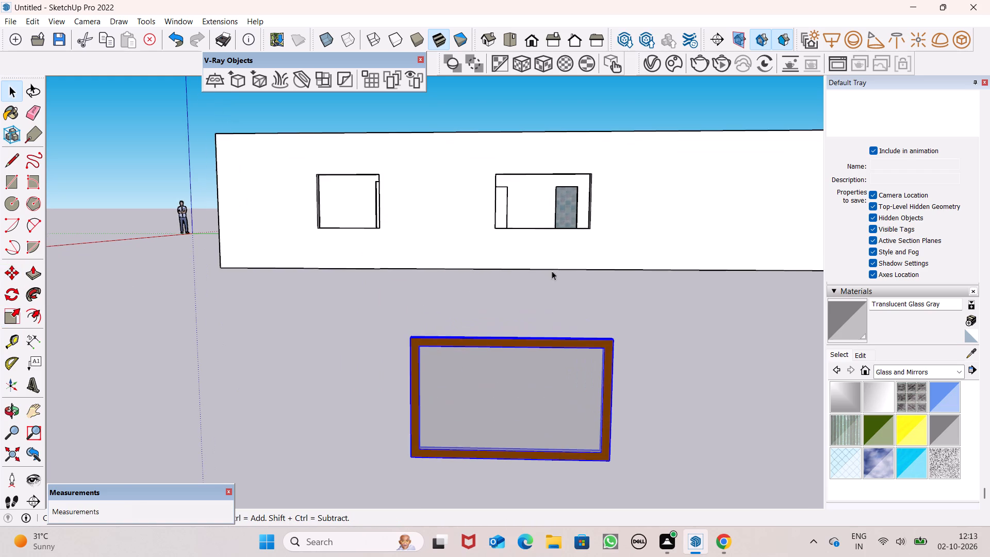
{"action": "key", "text": "m"}
{"action": "key", "text": "Return"}
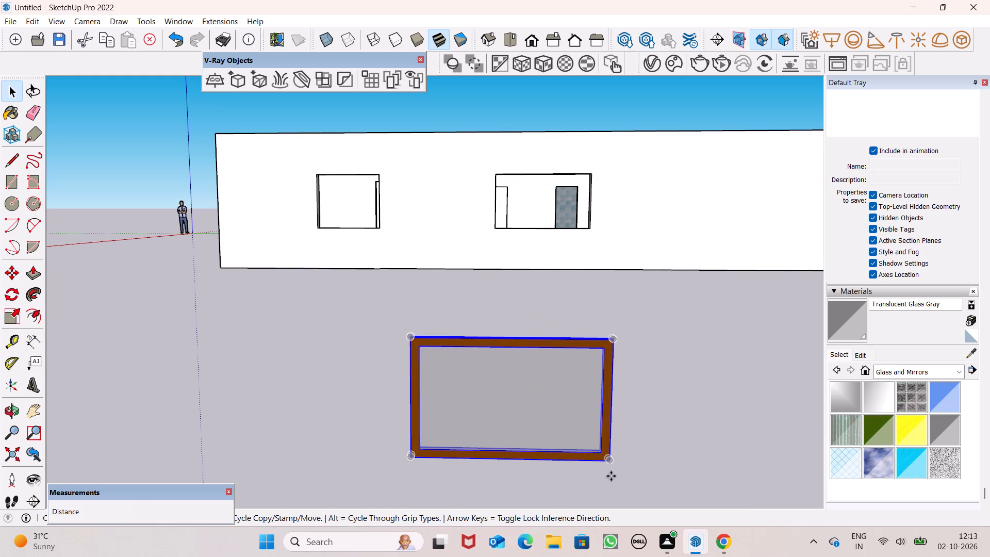
{"action": "left_click_drag", "start_coordinate": [612, 464], "coordinate": [601, 230]}
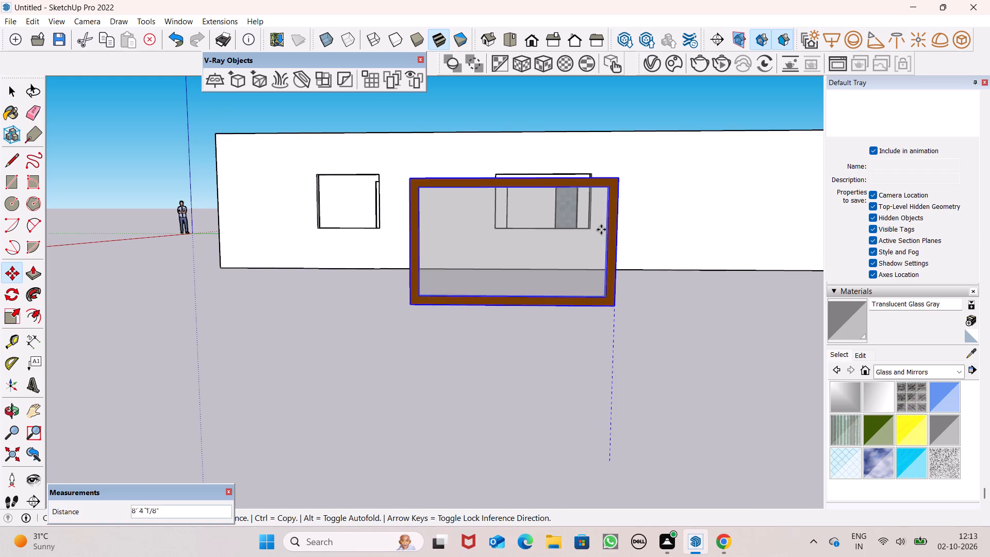
{"action": "left_click_drag", "start_coordinate": [601, 230], "coordinate": [583, 224]}
{"action": "scroll", "coordinate": [620, 210], "scroll_direction": "up", "scroll_amount": 2}
{"action": "middle_click", "coordinate": [621, 210]}
{"action": "scroll", "coordinate": [621, 210], "scroll_direction": "down", "scroll_amount": 1}
{"action": "scroll", "coordinate": [621, 210], "scroll_direction": "up", "scroll_amount": 7}
{"action": "scroll", "coordinate": [586, 134], "scroll_direction": "up", "scroll_amount": 5}
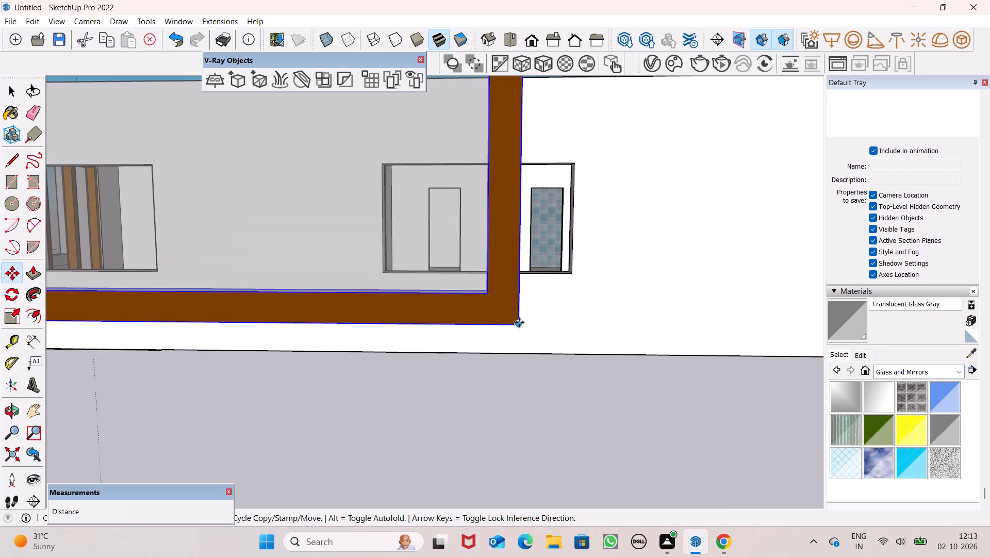
{"action": "left_click_drag", "start_coordinate": [520, 321], "coordinate": [571, 273]}
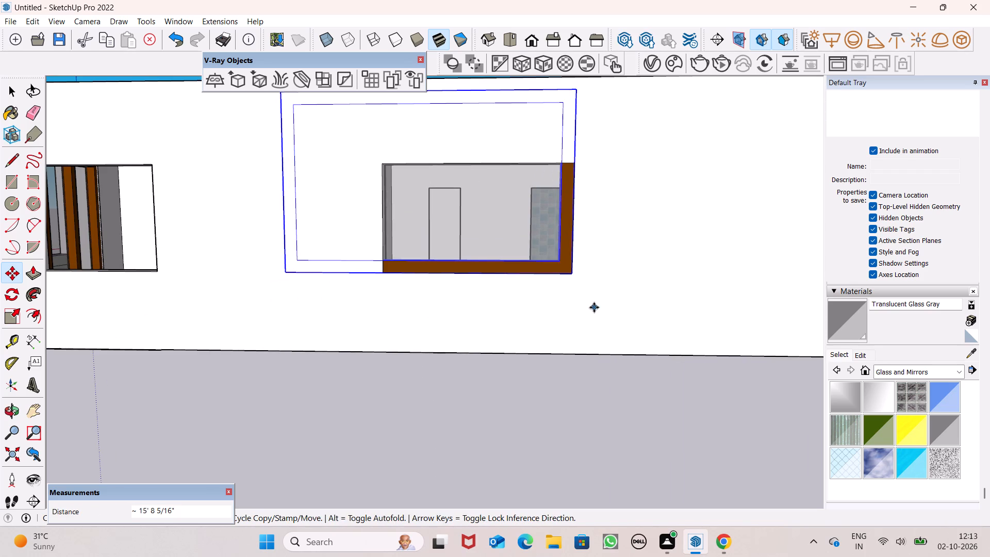
Scale the window group down uniformly from its top corner nearest the smaller opening, to about 0.6, reducing it to roughly the opening's size.
{"action": "middle_click_drag", "start_coordinate": [594, 306], "coordinate": [680, 367]}
{"action": "key", "text": "space"}
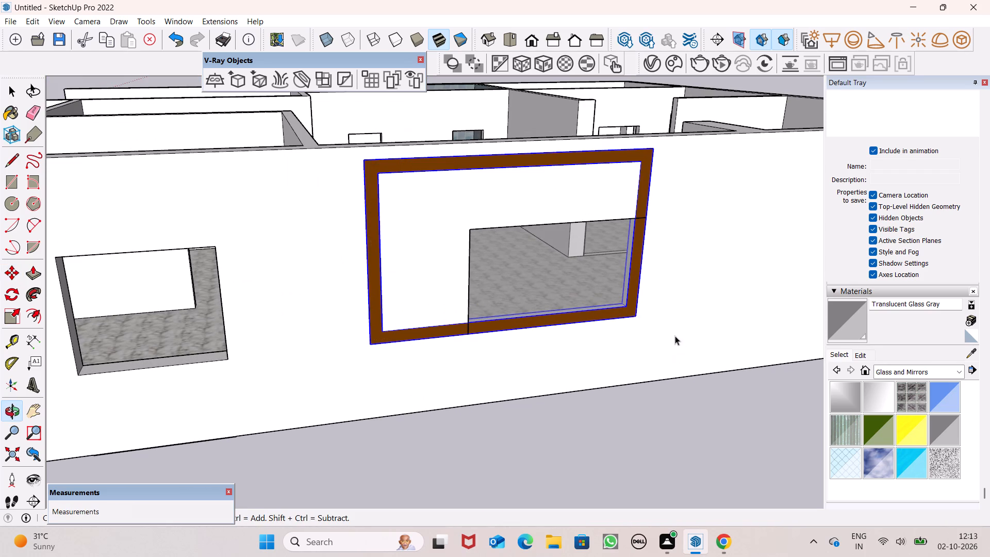
{"action": "left_click", "coordinate": [584, 311]}
{"action": "middle_click_drag", "start_coordinate": [638, 343], "coordinate": [628, 346]}
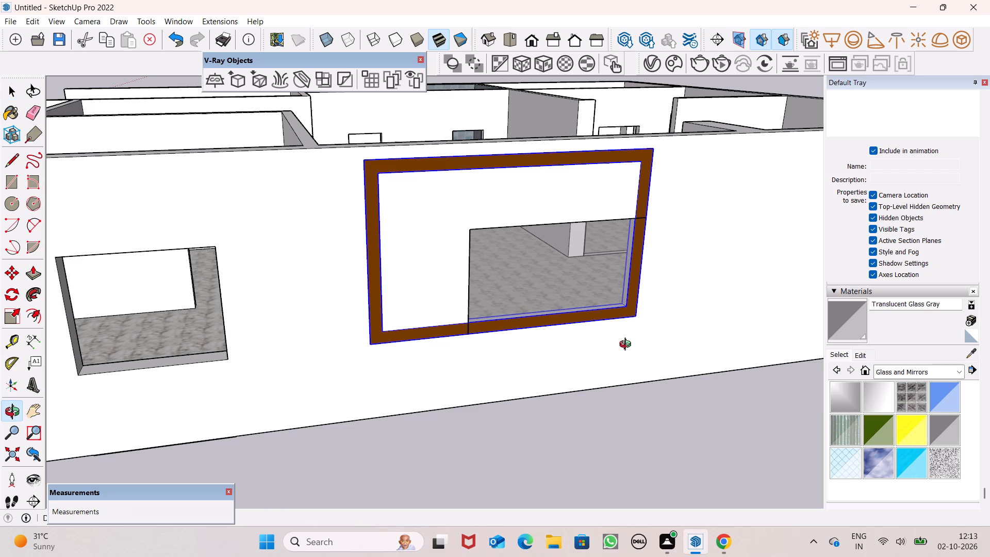
{"action": "middle_click_drag", "start_coordinate": [628, 346], "coordinate": [563, 356]}
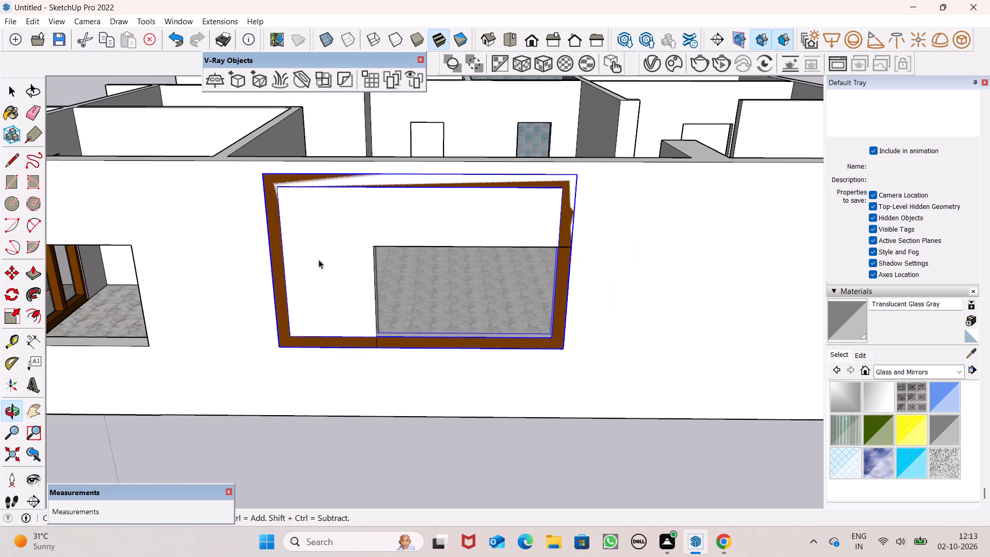
{"action": "left_click", "coordinate": [7, 311]}
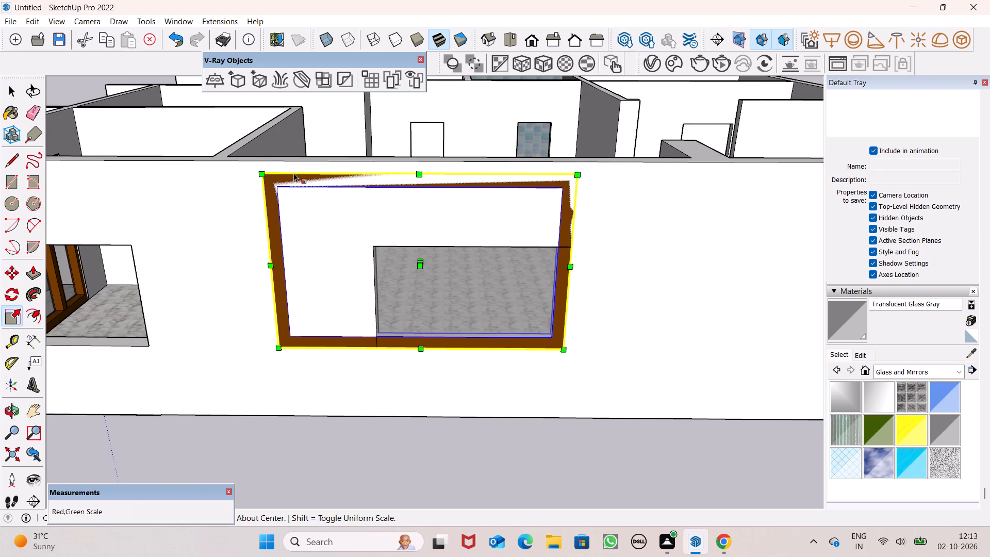
{"action": "left_click_drag", "start_coordinate": [258, 172], "coordinate": [378, 257]}
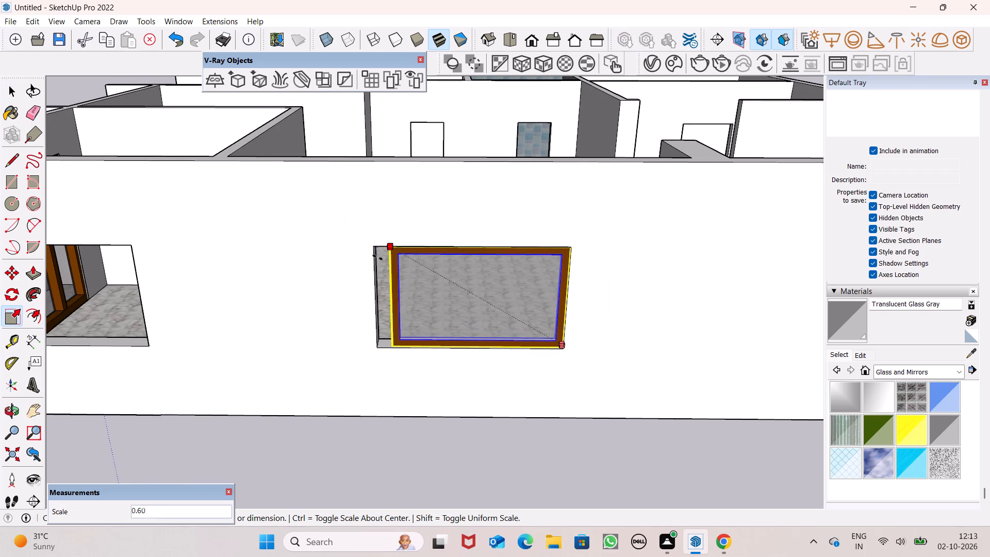
{"action": "left_click_drag", "start_coordinate": [378, 257], "coordinate": [372, 309]}
Stretch the window group's height along the blue axis by about 1.05, up to the opening's top edge.
{"action": "scroll", "coordinate": [419, 254], "scroll_direction": "up", "scroll_amount": 7}
{"action": "scroll", "coordinate": [488, 239], "scroll_direction": "up", "scroll_amount": 9}
{"action": "scroll", "coordinate": [534, 240], "scroll_direction": "up", "scroll_amount": 6}
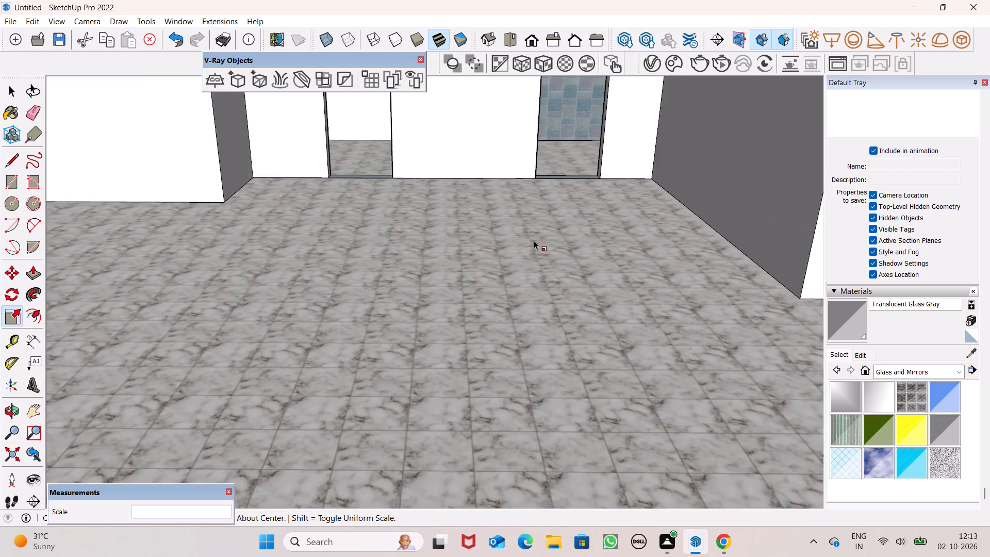
{"action": "scroll", "coordinate": [534, 240], "scroll_direction": "up", "scroll_amount": 2}
{"action": "scroll", "coordinate": [534, 240], "scroll_direction": "down", "scroll_amount": 7}
{"action": "scroll", "coordinate": [578, 220], "scroll_direction": "down", "scroll_amount": 3}
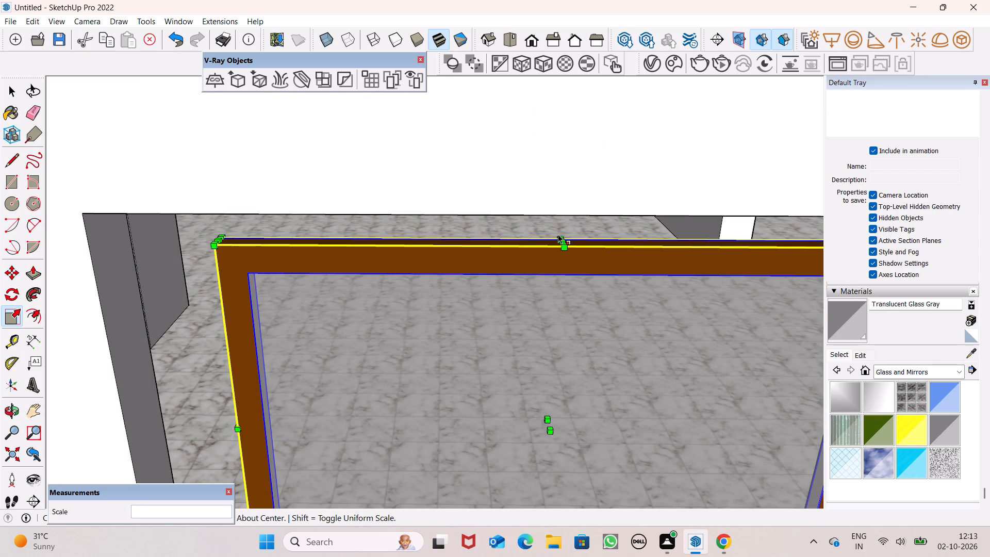
{"action": "scroll", "coordinate": [558, 234], "scroll_direction": "up", "scroll_amount": 6}
{"action": "scroll", "coordinate": [569, 242], "scroll_direction": "down", "scroll_amount": 3}
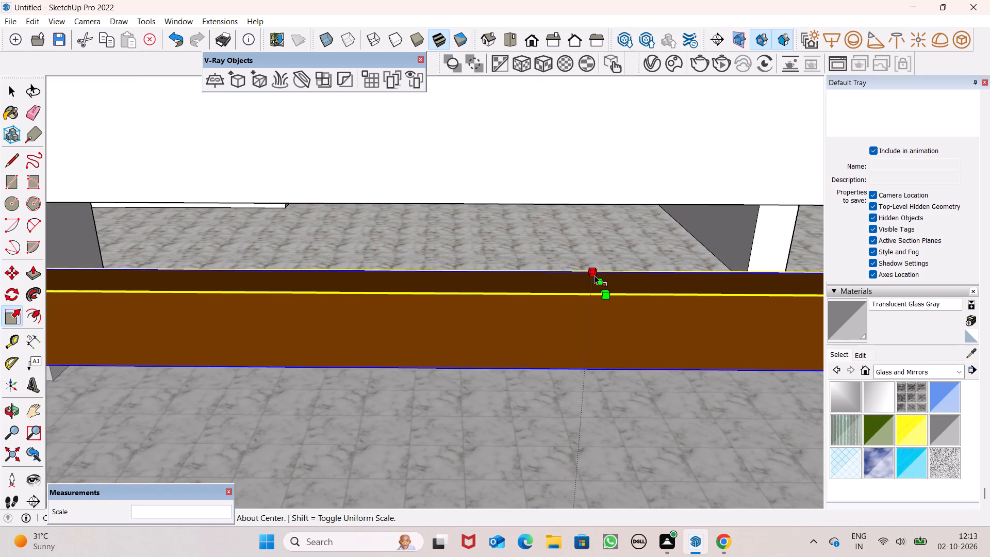
{"action": "left_click_drag", "start_coordinate": [597, 283], "coordinate": [608, 220]}
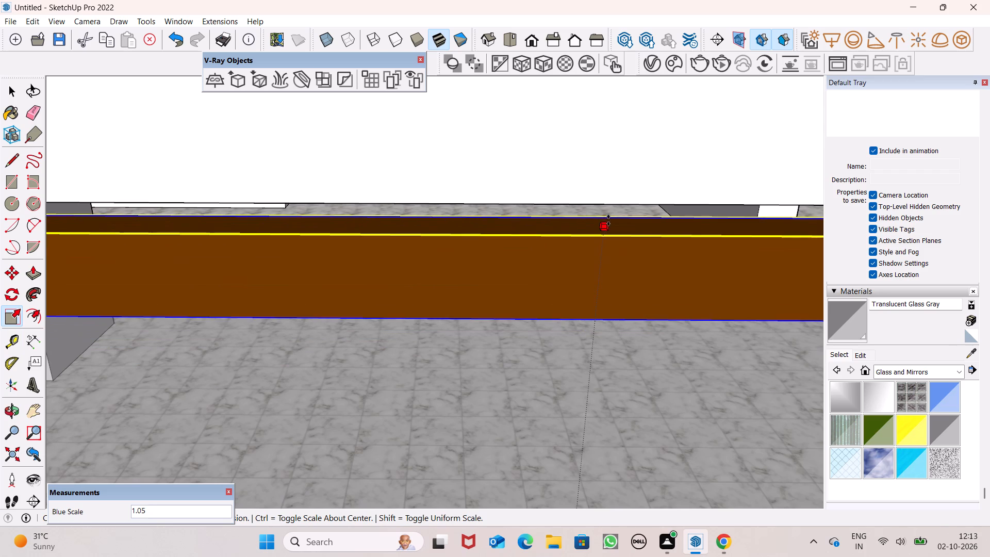
{"action": "left_click_drag", "start_coordinate": [608, 220], "coordinate": [609, 207]}
Stretch the window group's width along the green axis by about 1.14, out to the opening's side edge nearest the smaller opening.
{"action": "scroll", "coordinate": [633, 191], "scroll_direction": "down", "scroll_amount": 6}
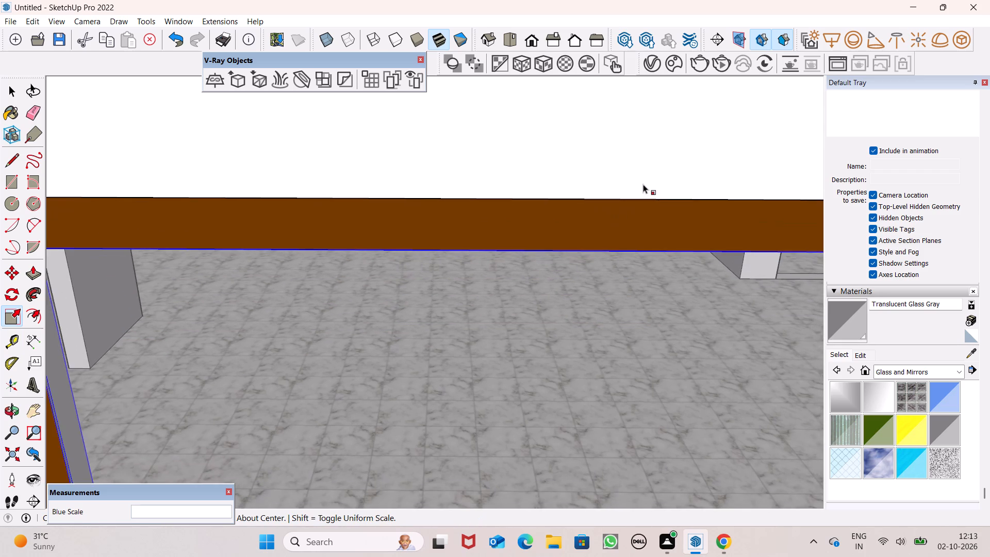
{"action": "scroll", "coordinate": [643, 184], "scroll_direction": "down", "scroll_amount": 6}
{"action": "scroll", "coordinate": [584, 200], "scroll_direction": "down", "scroll_amount": 16}
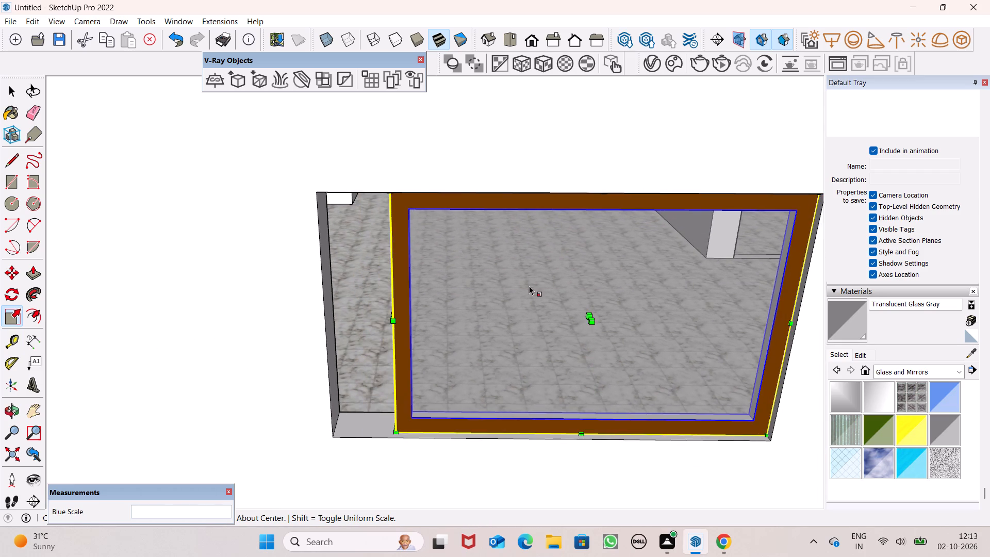
{"action": "middle_click_drag", "start_coordinate": [529, 285], "coordinate": [685, 269]}
{"action": "scroll", "coordinate": [531, 302], "scroll_direction": "up", "scroll_amount": 3}
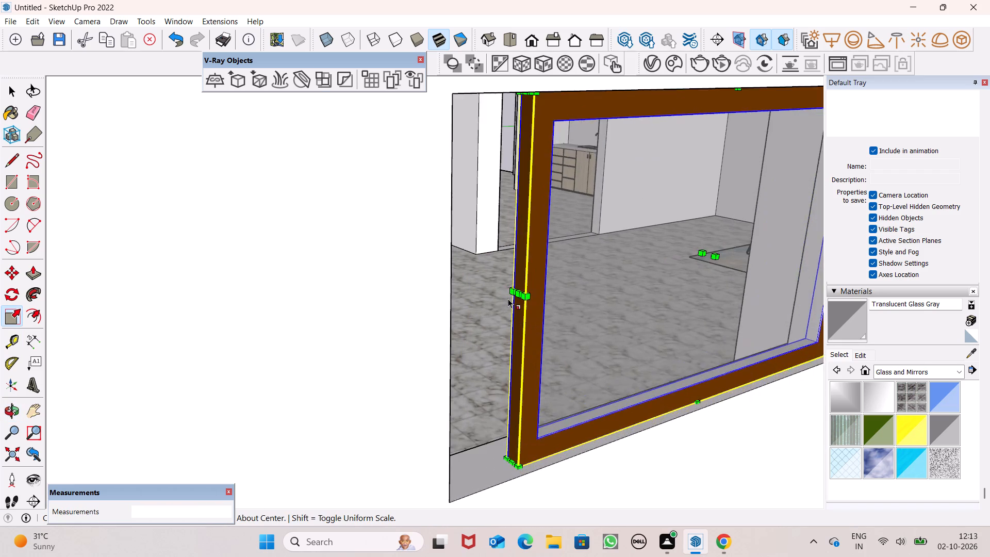
{"action": "scroll", "coordinate": [508, 299], "scroll_direction": "up", "scroll_amount": 2}
{"action": "scroll", "coordinate": [581, 279], "scroll_direction": "down", "scroll_amount": 10}
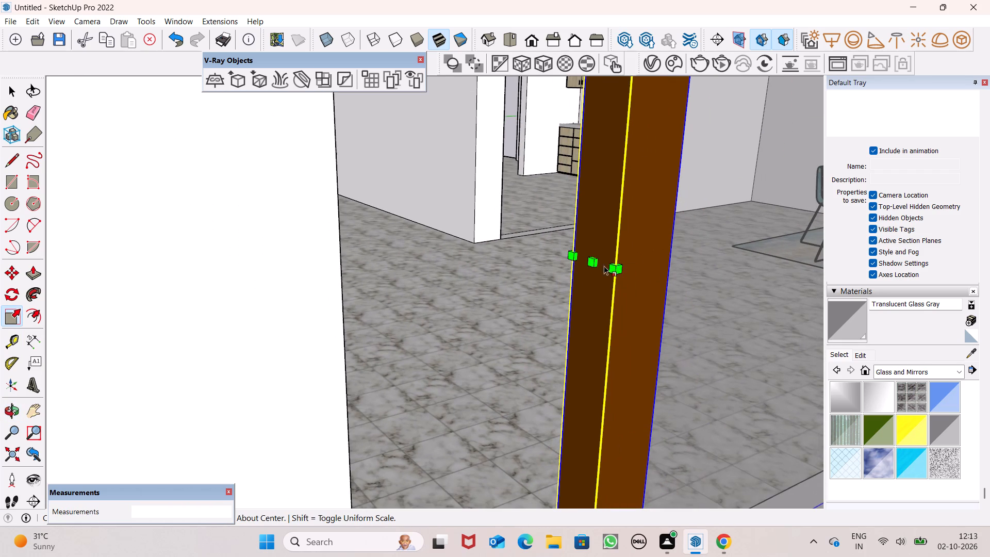
{"action": "left_click_drag", "start_coordinate": [598, 264], "coordinate": [395, 323]}
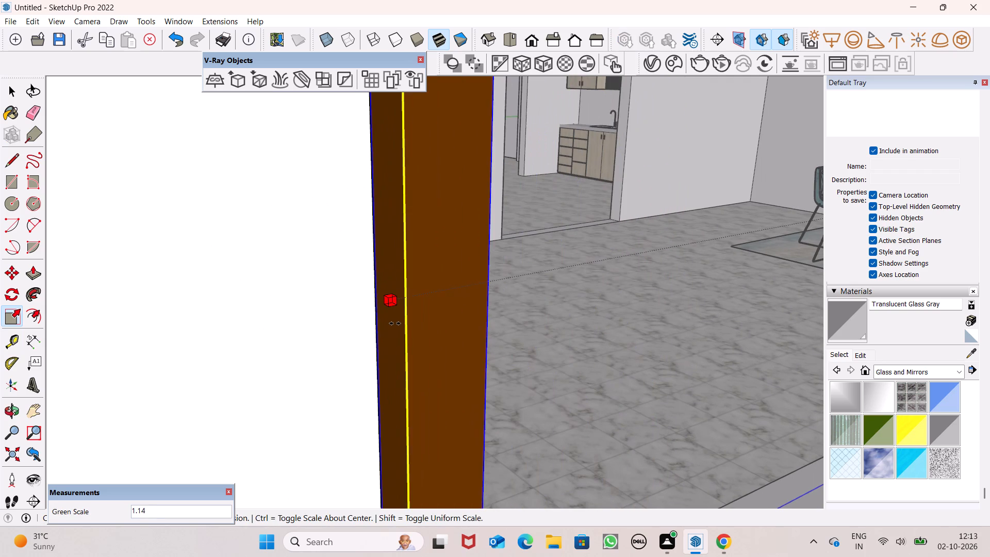
{"action": "left_click_drag", "start_coordinate": [395, 323], "coordinate": [379, 324]}
Examine the window group's fit and depth in the larger opening from outside the wall and from the room side.
{"action": "scroll", "coordinate": [518, 279], "scroll_direction": "down", "scroll_amount": 8}
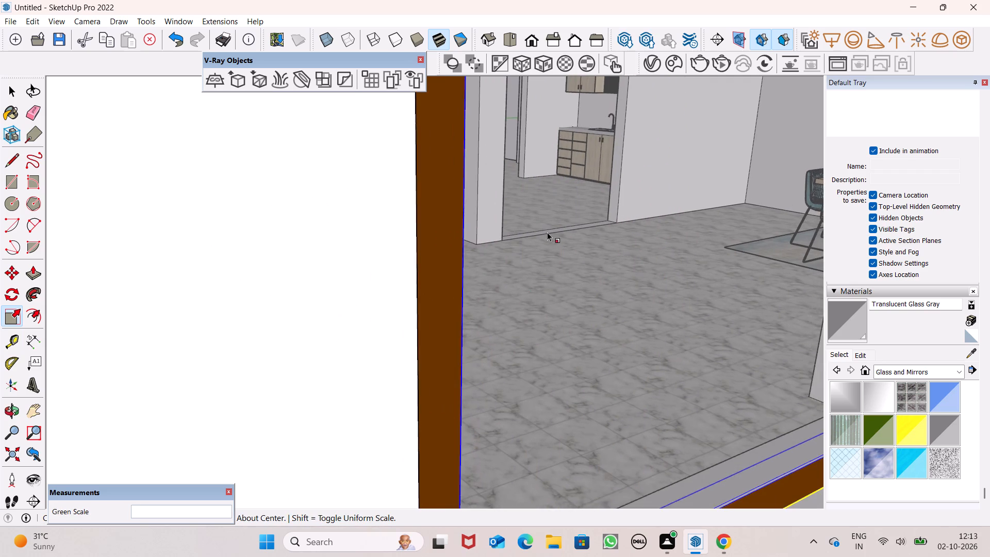
{"action": "scroll", "coordinate": [547, 232], "scroll_direction": "down", "scroll_amount": 9}
{"action": "middle_click_drag", "start_coordinate": [692, 296], "coordinate": [541, 220]}
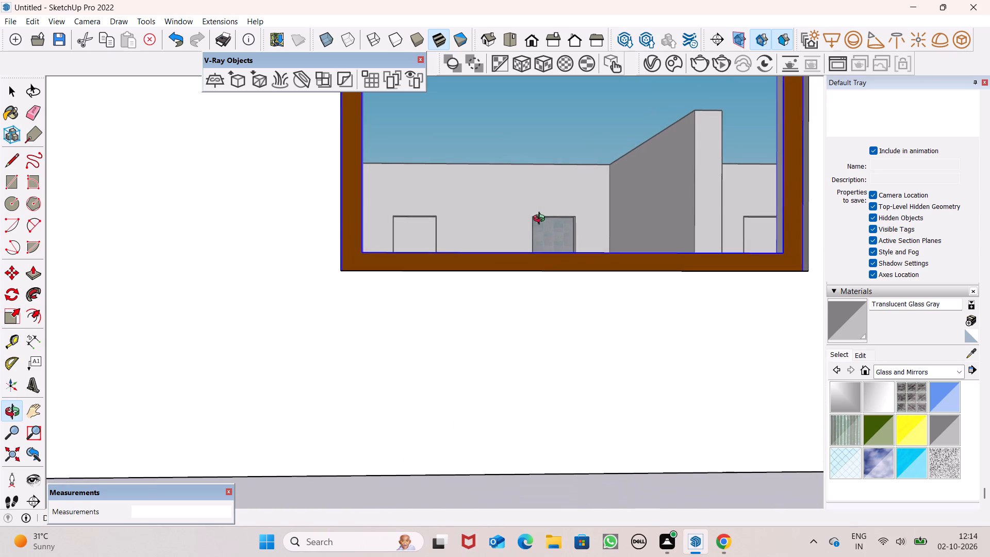
{"action": "middle_click_drag", "start_coordinate": [541, 220], "coordinate": [500, 383]}
{"action": "key", "text": "space"}
{"action": "key", "text": "space"}
{"action": "left_click", "coordinate": [573, 376]}
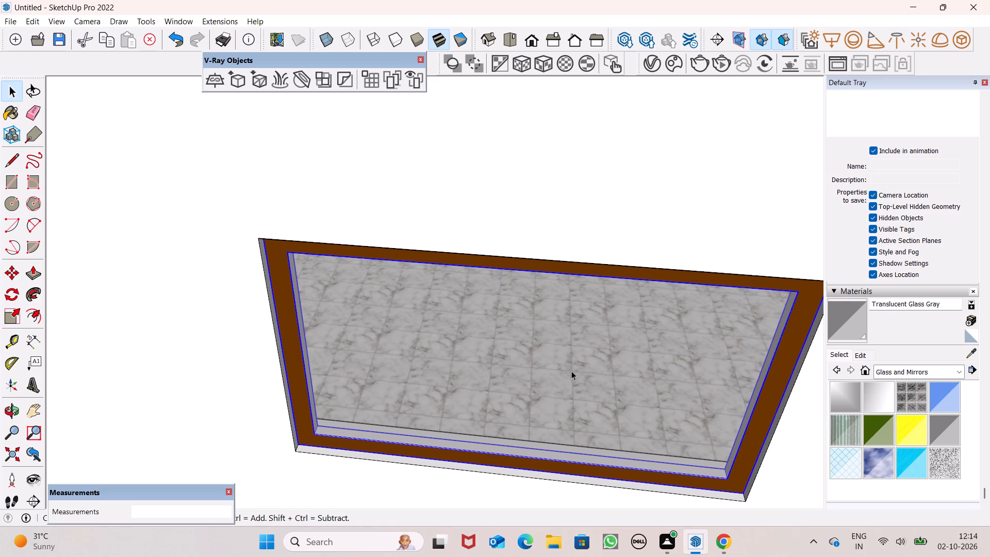
{"action": "scroll", "coordinate": [609, 257], "scroll_direction": "down", "scroll_amount": 8}
{"action": "scroll", "coordinate": [695, 233], "scroll_direction": "down", "scroll_amount": 8}
{"action": "middle_click_drag", "start_coordinate": [742, 240], "coordinate": [742, 257]}
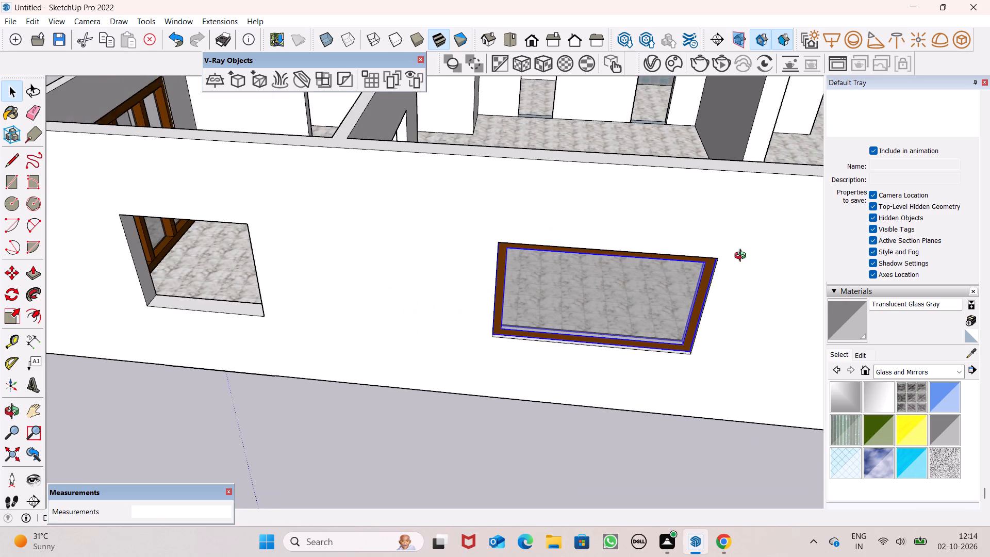
{"action": "middle_click_drag", "start_coordinate": [742, 257], "coordinate": [273, 421]}
{"action": "scroll", "coordinate": [251, 398], "scroll_direction": "up", "scroll_amount": 9}
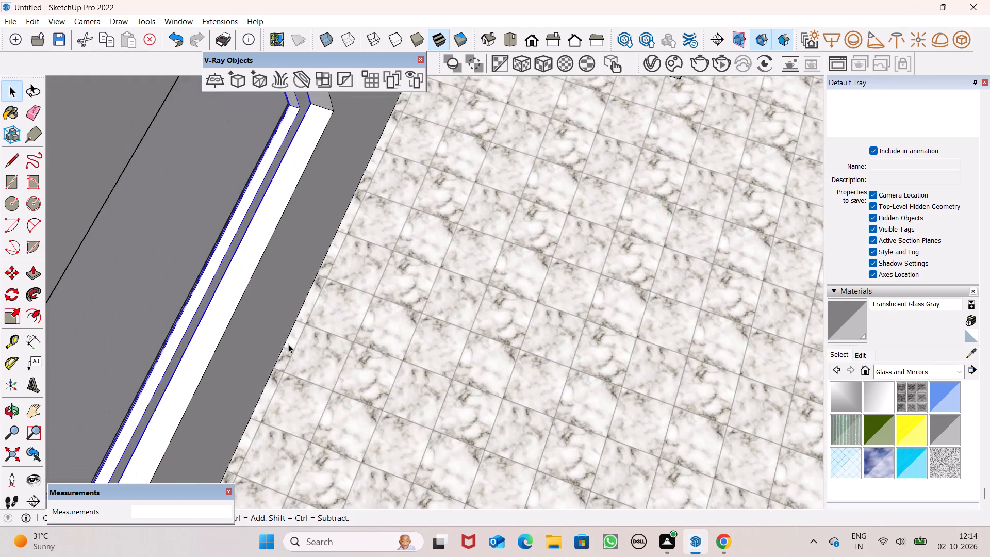
{"action": "scroll", "coordinate": [345, 306], "scroll_direction": "down", "scroll_amount": 5}
{"action": "scroll", "coordinate": [255, 293], "scroll_direction": "up", "scroll_amount": 4}
{"action": "left_click", "coordinate": [267, 324]}
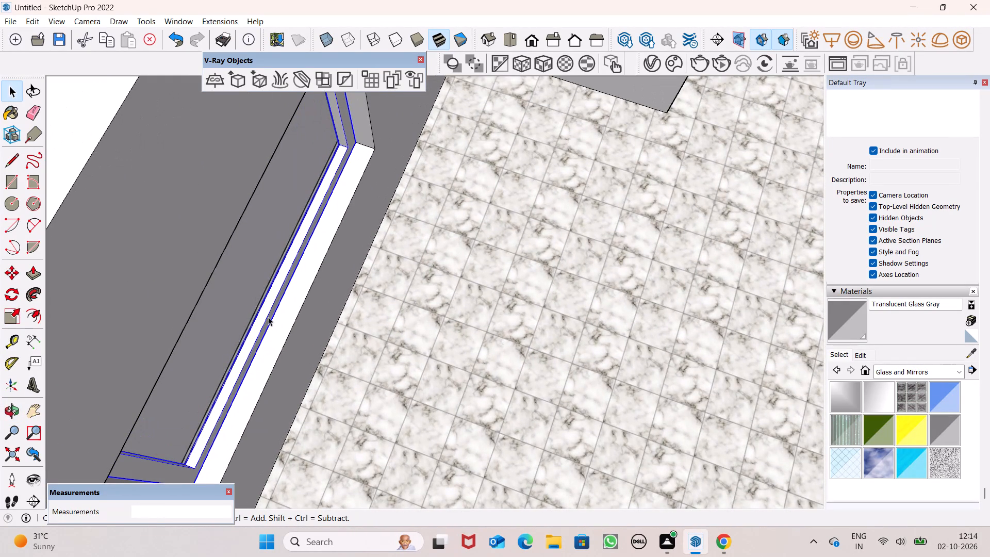
{"action": "scroll", "coordinate": [520, 302], "scroll_direction": "down", "scroll_amount": 11}
{"action": "middle_click_drag", "start_coordinate": [542, 309], "coordinate": [989, 209]}
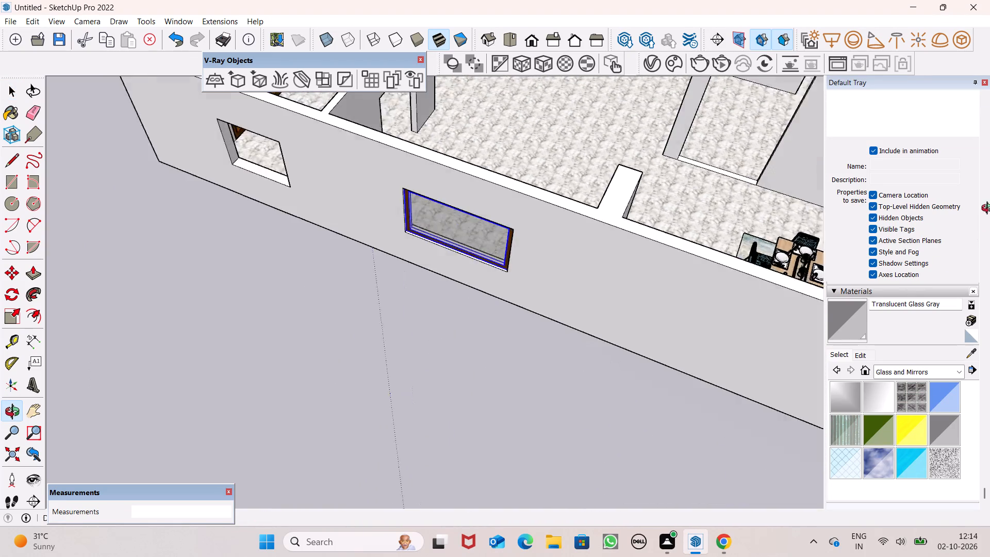
{"action": "middle_click_drag", "start_coordinate": [989, 209], "coordinate": [989, 180]}
Move the window group about 11' 6" out of the larger opening, into the clear space in front of the side wall.
{"action": "key", "text": "m"}
{"action": "key", "text": "Return"}
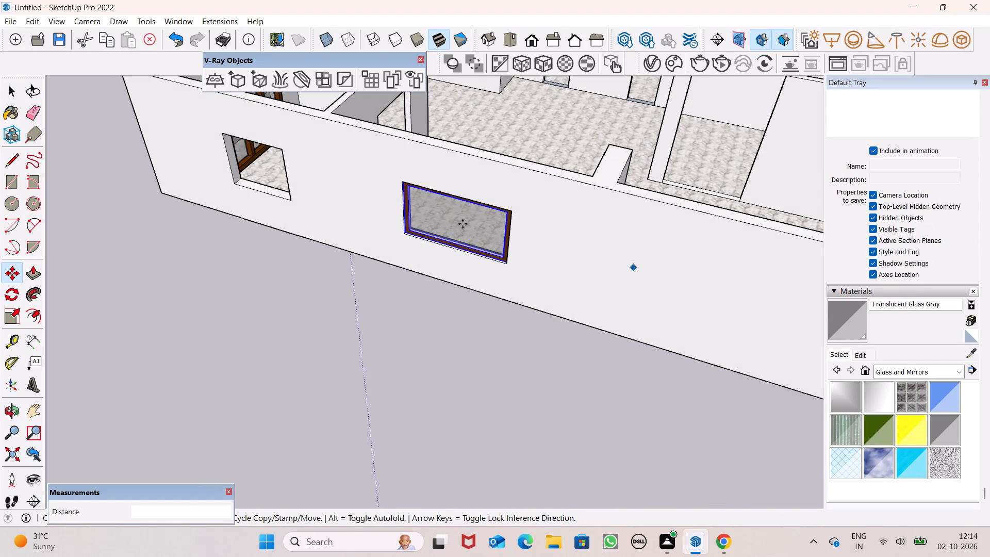
{"action": "left_click_drag", "start_coordinate": [500, 255], "coordinate": [356, 414]}
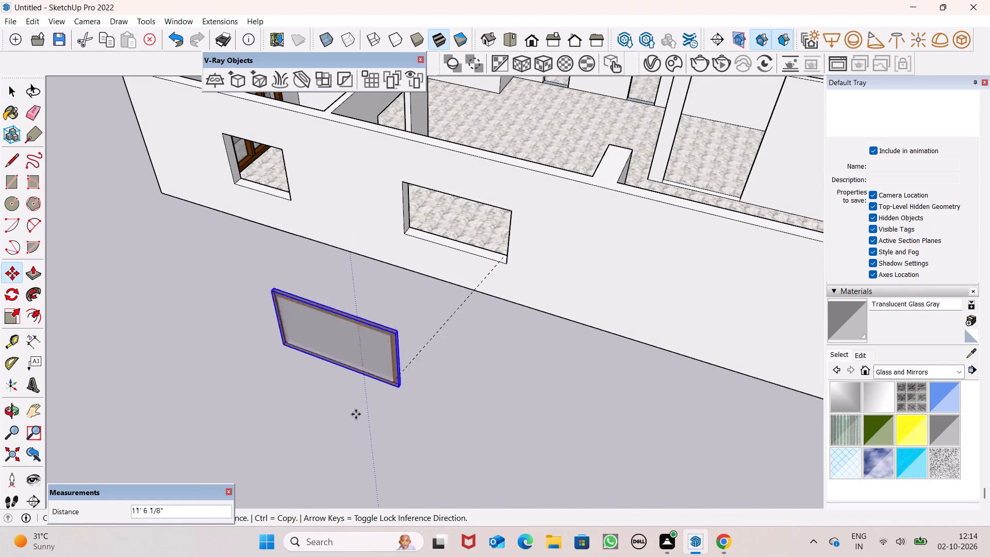
{"action": "left_click_drag", "start_coordinate": [356, 414], "coordinate": [346, 421]}
{"action": "left_click", "coordinate": [447, 422]}
{"action": "key", "text": "space"}
{"action": "left_click", "coordinate": [452, 386]}
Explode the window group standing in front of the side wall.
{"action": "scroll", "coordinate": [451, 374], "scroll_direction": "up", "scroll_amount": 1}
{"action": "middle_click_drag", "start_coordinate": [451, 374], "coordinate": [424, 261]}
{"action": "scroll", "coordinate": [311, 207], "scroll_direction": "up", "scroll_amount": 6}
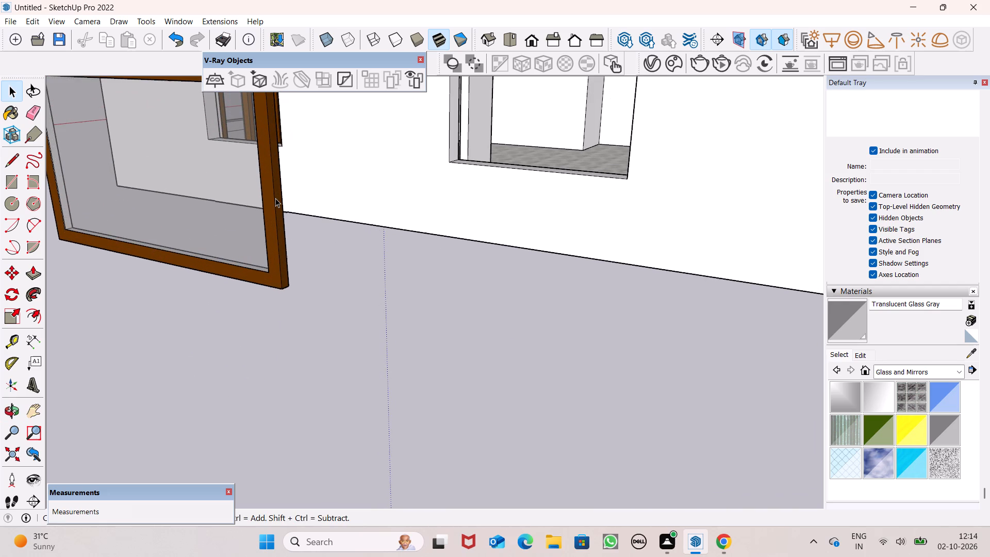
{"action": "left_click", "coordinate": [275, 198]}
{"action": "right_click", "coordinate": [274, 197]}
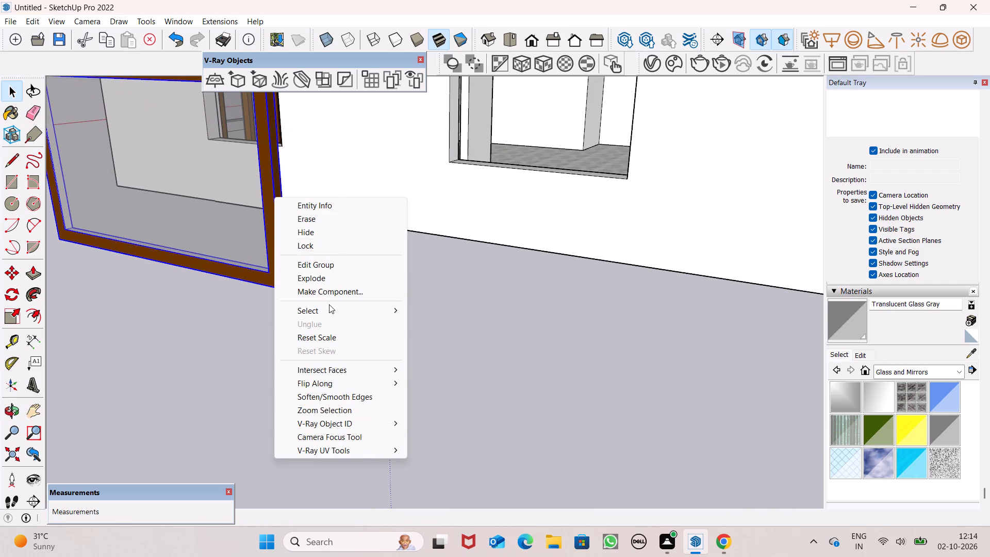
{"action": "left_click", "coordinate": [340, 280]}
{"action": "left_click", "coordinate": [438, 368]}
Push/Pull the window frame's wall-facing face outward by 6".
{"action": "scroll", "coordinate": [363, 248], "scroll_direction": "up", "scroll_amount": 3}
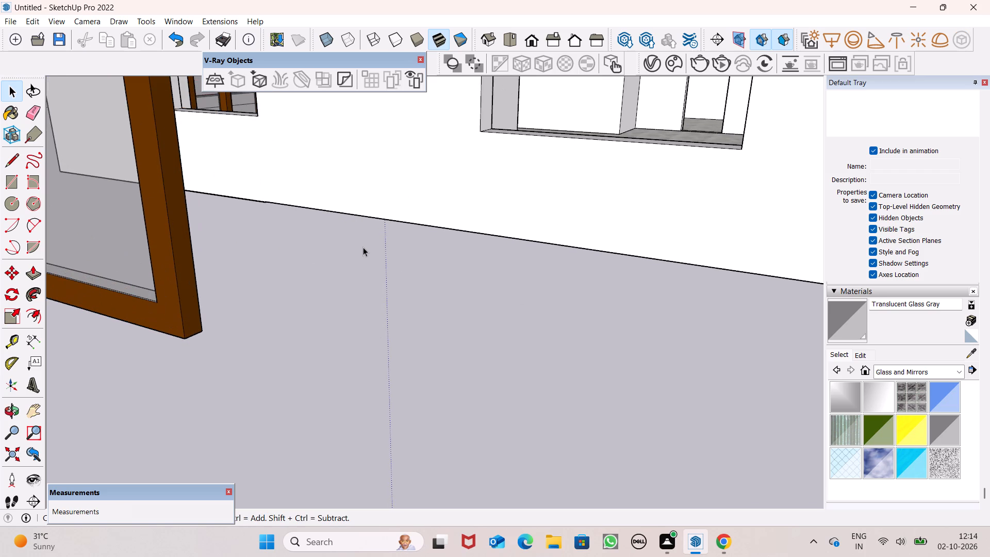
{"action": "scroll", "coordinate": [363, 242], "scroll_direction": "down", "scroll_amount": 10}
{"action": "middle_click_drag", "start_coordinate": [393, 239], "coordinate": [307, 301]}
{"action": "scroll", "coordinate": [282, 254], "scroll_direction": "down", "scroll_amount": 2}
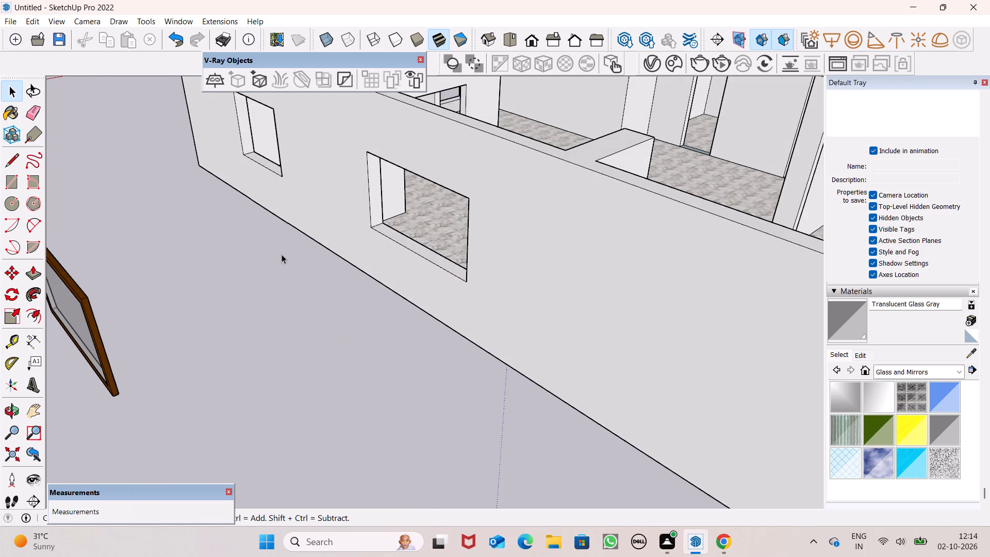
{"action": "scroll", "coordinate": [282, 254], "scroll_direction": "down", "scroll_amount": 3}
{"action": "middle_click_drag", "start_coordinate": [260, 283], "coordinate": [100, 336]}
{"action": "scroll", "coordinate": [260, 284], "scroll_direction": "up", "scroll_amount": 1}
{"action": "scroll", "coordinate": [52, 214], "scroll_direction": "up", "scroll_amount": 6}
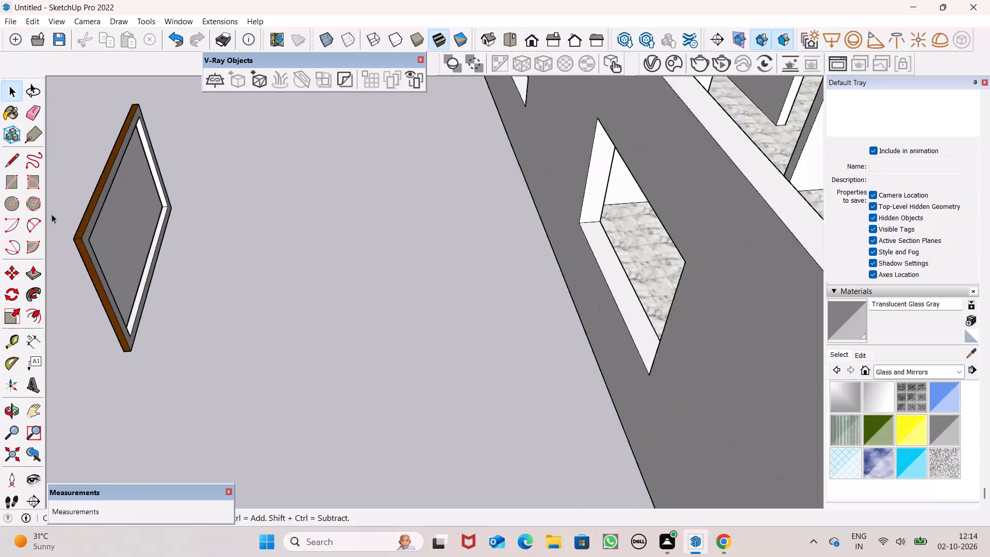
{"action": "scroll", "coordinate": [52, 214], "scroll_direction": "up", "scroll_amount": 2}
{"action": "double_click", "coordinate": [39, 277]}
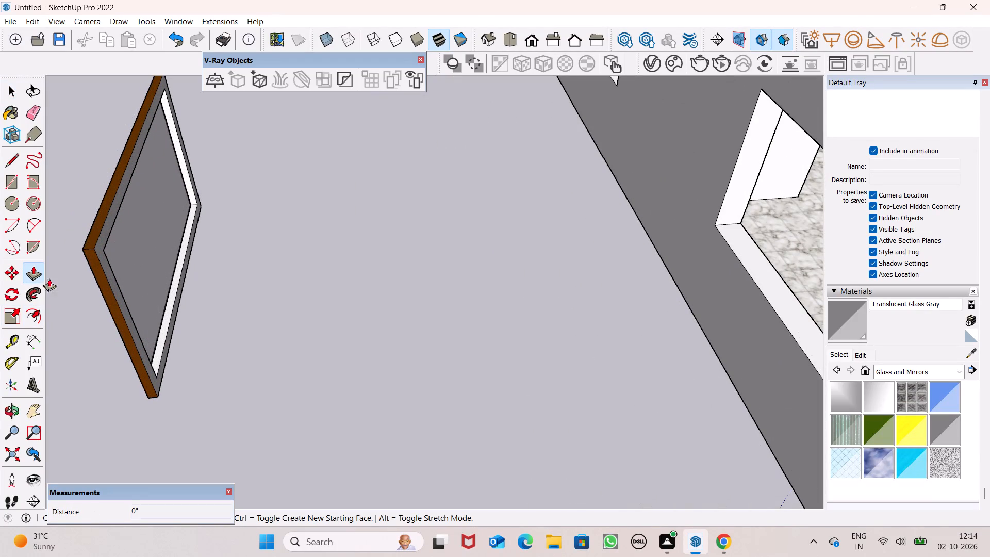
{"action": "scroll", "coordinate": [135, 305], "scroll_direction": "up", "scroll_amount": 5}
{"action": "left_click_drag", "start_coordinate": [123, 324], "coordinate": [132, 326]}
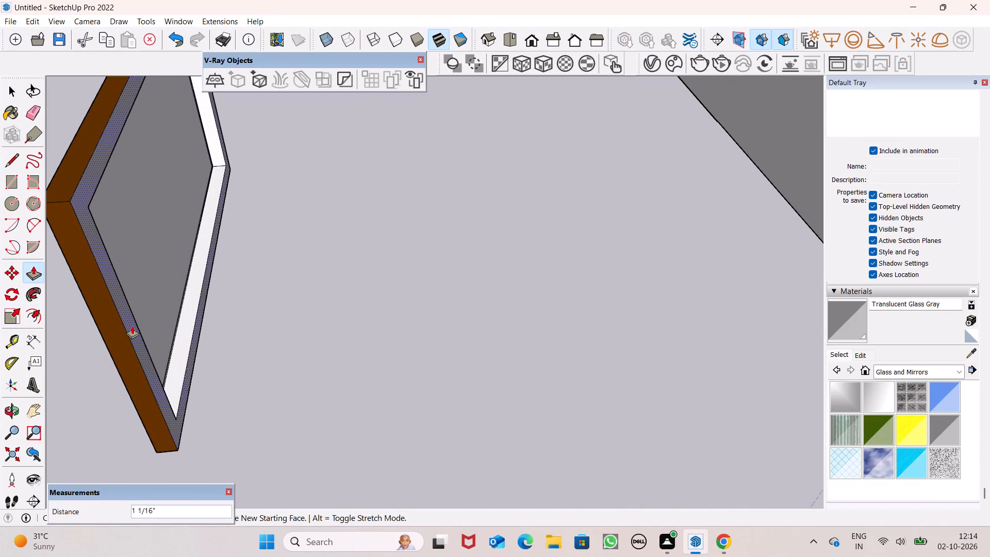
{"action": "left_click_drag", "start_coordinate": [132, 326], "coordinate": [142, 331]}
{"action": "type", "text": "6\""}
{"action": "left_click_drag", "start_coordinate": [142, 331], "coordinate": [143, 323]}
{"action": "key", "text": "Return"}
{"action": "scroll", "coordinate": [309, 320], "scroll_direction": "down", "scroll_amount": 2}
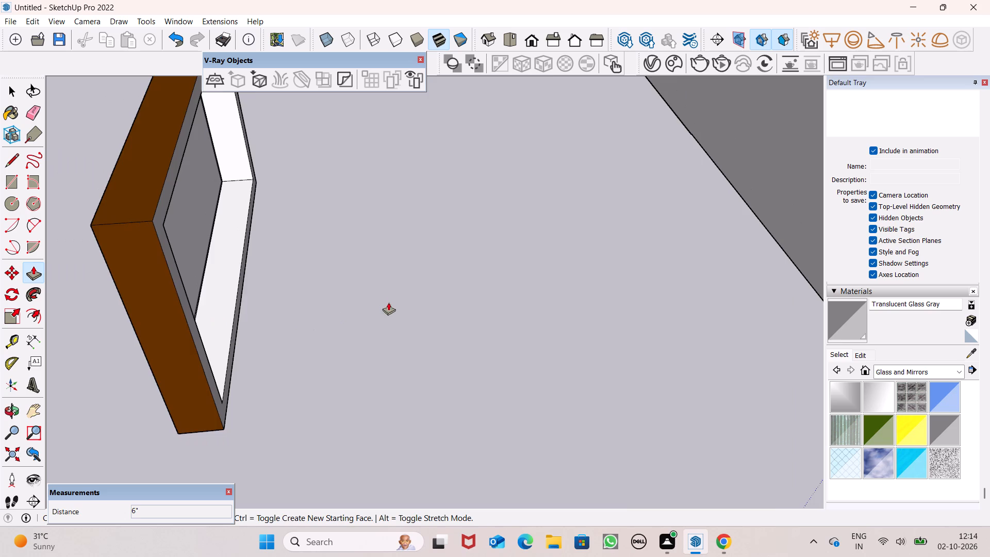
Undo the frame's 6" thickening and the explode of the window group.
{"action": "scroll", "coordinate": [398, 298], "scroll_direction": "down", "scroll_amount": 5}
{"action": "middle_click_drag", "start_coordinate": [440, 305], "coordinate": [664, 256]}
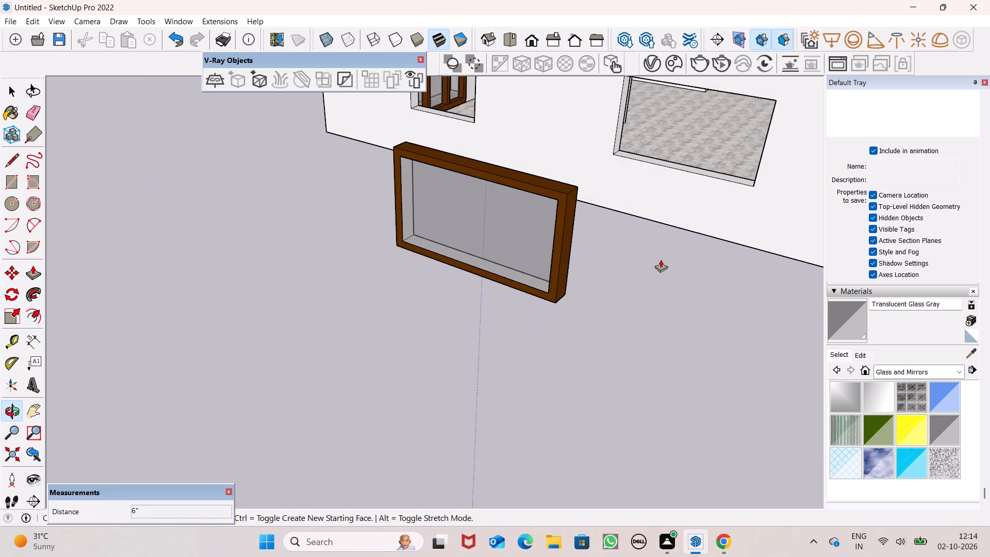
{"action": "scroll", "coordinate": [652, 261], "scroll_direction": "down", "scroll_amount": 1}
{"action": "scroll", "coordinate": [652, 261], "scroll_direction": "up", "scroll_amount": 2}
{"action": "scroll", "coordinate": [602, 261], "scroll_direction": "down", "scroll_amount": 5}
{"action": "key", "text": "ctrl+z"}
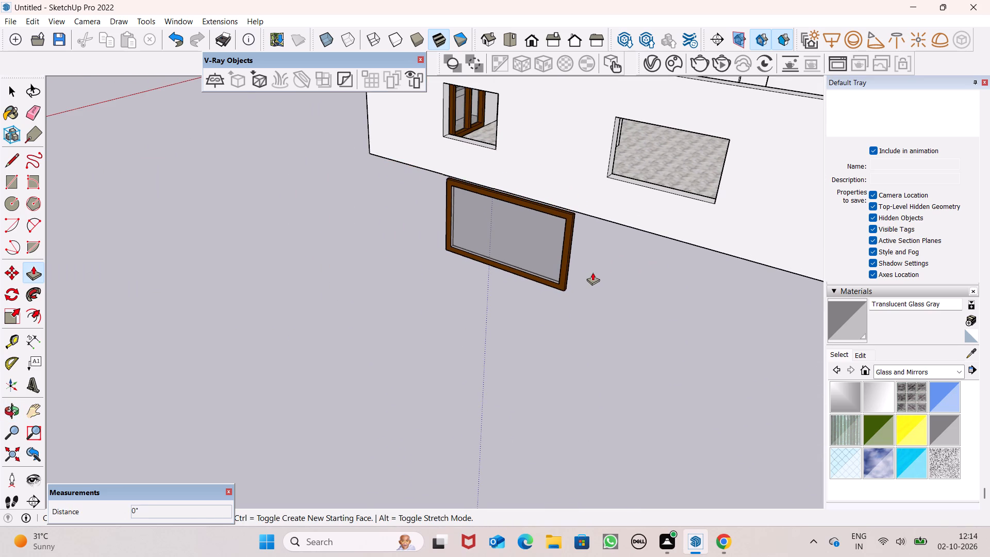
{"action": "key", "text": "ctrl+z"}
Explode the window group standing in front of the side wall.
{"action": "scroll", "coordinate": [587, 260], "scroll_direction": "up", "scroll_amount": 1}
{"action": "middle_click_drag", "start_coordinate": [587, 260], "coordinate": [430, 325]}
{"action": "scroll", "coordinate": [348, 386], "scroll_direction": "up", "scroll_amount": 5}
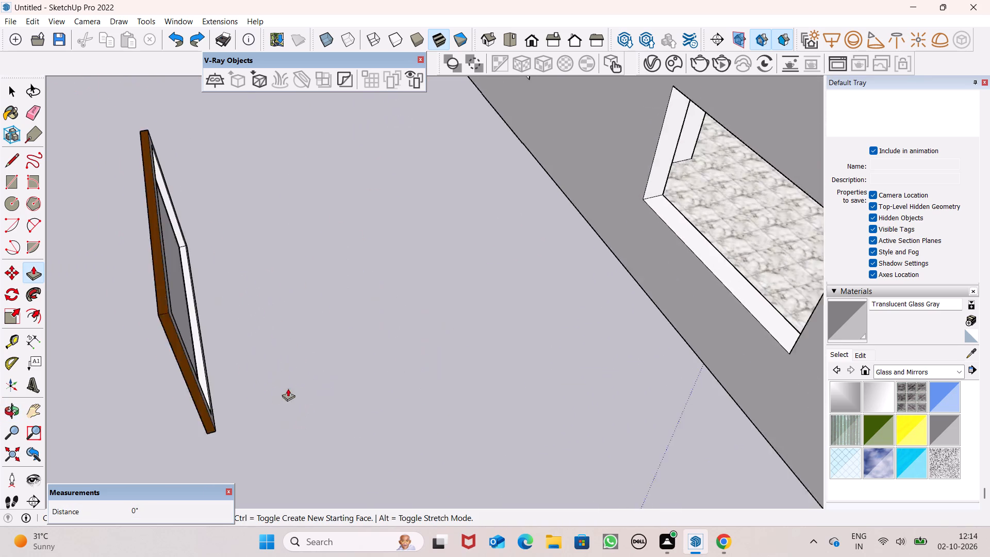
{"action": "scroll", "coordinate": [288, 388], "scroll_direction": "up", "scroll_amount": 3}
{"action": "scroll", "coordinate": [181, 363], "scroll_direction": "up", "scroll_amount": 3}
{"action": "scroll", "coordinate": [181, 363], "scroll_direction": "down", "scroll_amount": 1}
{"action": "scroll", "coordinate": [181, 363], "scroll_direction": "up", "scroll_amount": 2}
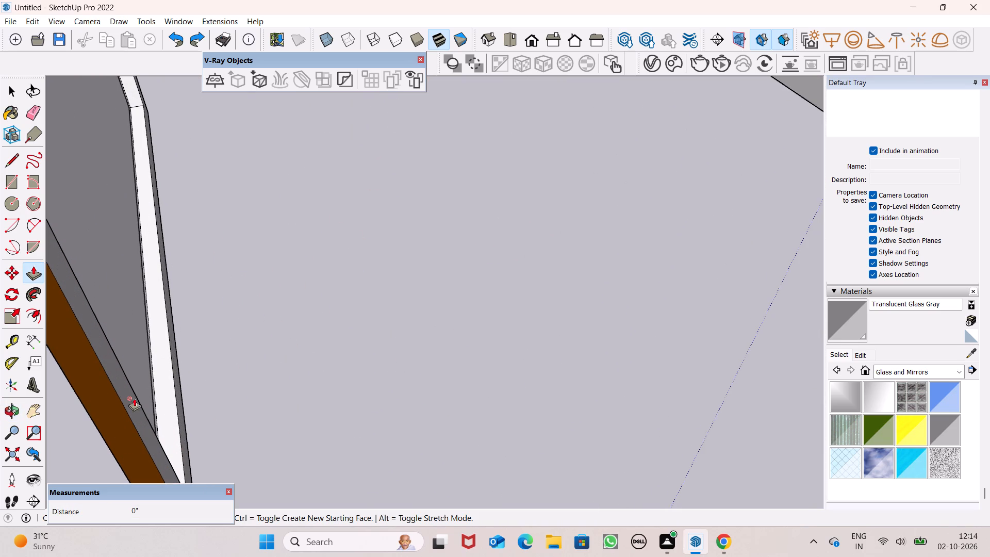
{"action": "left_click_drag", "start_coordinate": [138, 398], "coordinate": [157, 399]}
{"action": "scroll", "coordinate": [401, 257], "scroll_direction": "down", "scroll_amount": 3}
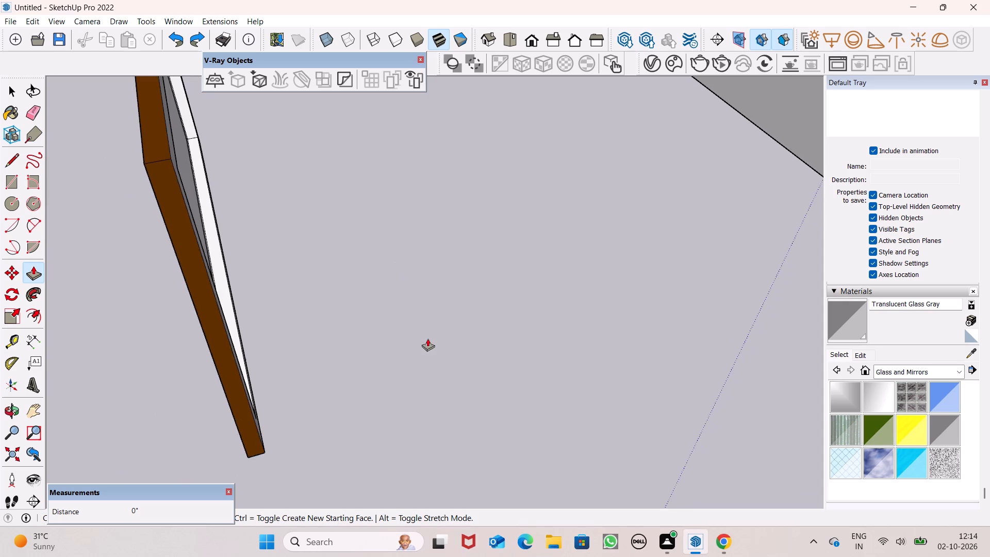
{"action": "middle_click_drag", "start_coordinate": [423, 343], "coordinate": [321, 374]}
{"action": "scroll", "coordinate": [118, 375], "scroll_direction": "up", "scroll_amount": 5}
{"action": "key", "text": "space"}
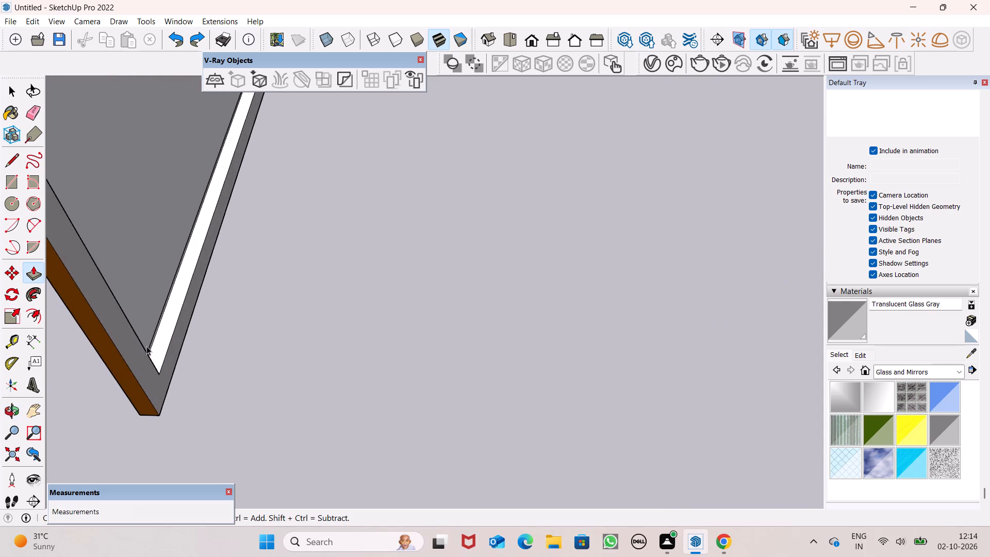
{"action": "left_click", "coordinate": [34, 278]}
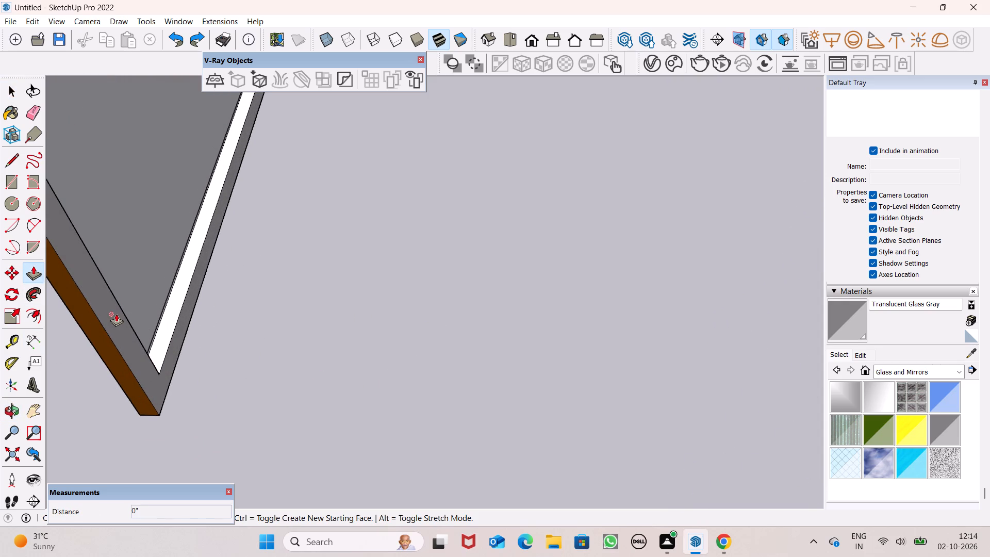
{"action": "key", "text": "space"}
{"action": "left_click", "coordinate": [119, 319]}
{"action": "right_click", "coordinate": [140, 312]}
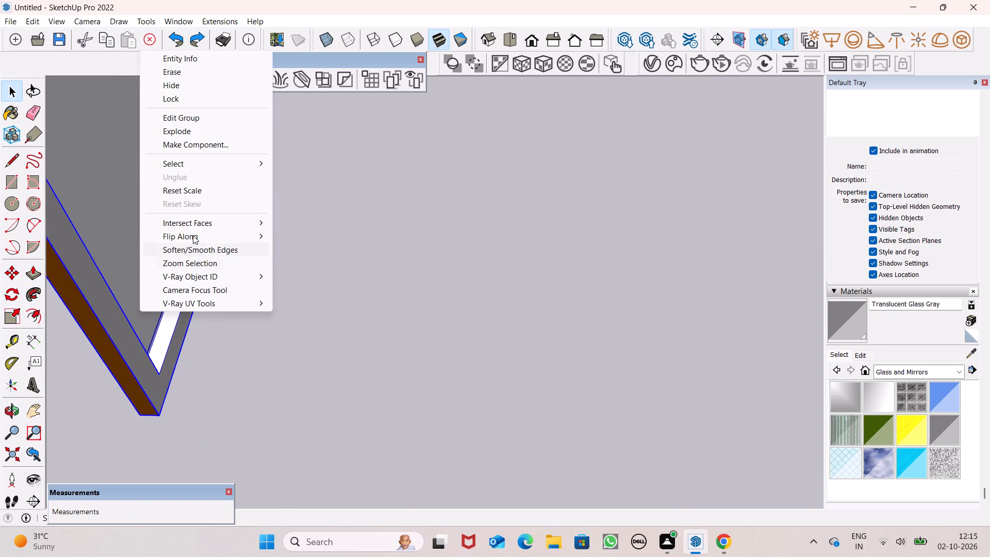
{"action": "left_click", "coordinate": [211, 137]}
{"action": "left_click", "coordinate": [299, 401]}
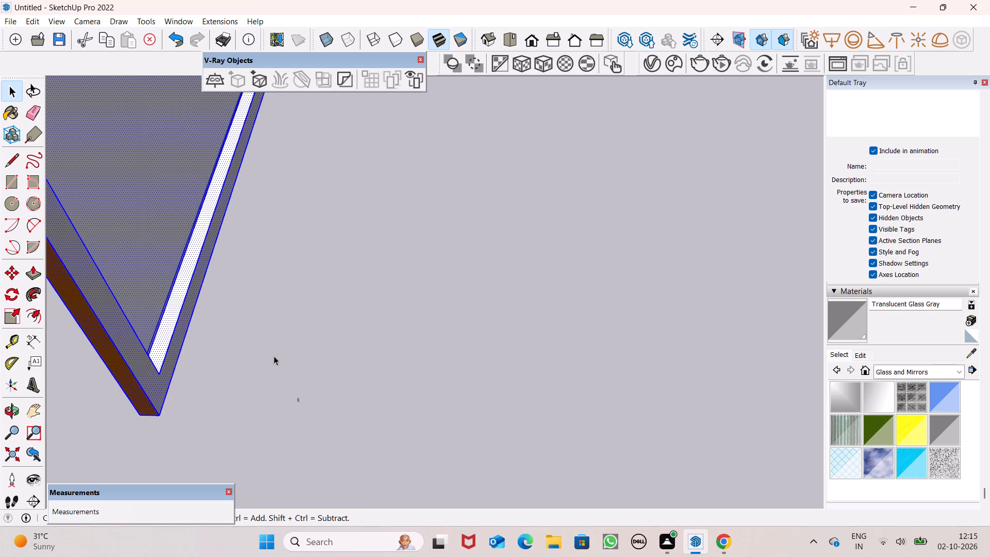
Push/Pull the window frame's wall-facing face outward by 3".
{"action": "left_click", "coordinate": [40, 274]}
{"action": "left_click_drag", "start_coordinate": [119, 324], "coordinate": [157, 334]}
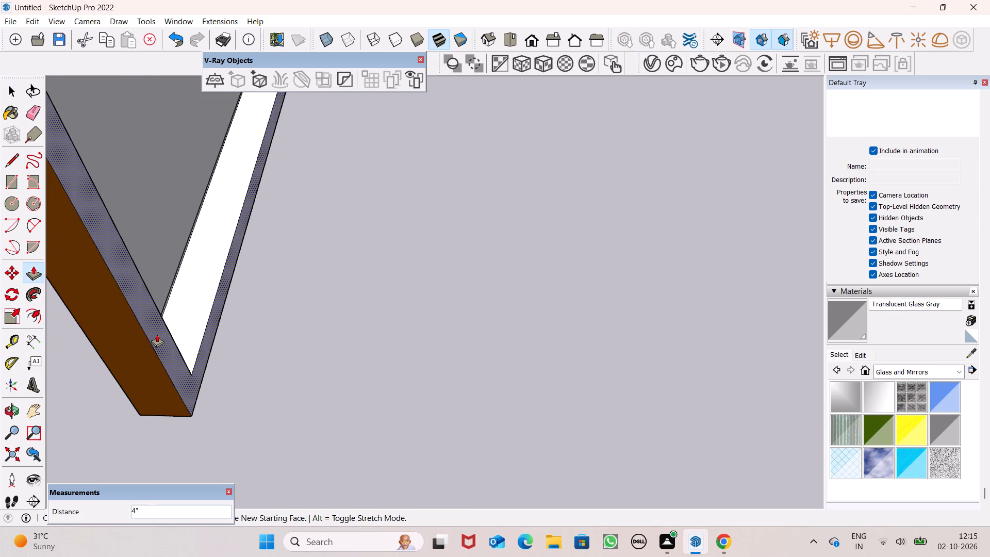
{"action": "left_click_drag", "start_coordinate": [157, 334], "coordinate": [159, 334]}
{"action": "key", "text": "3"}
{"action": "key", "text": "shift+quotedbl"}
{"action": "key", "text": "Return"}
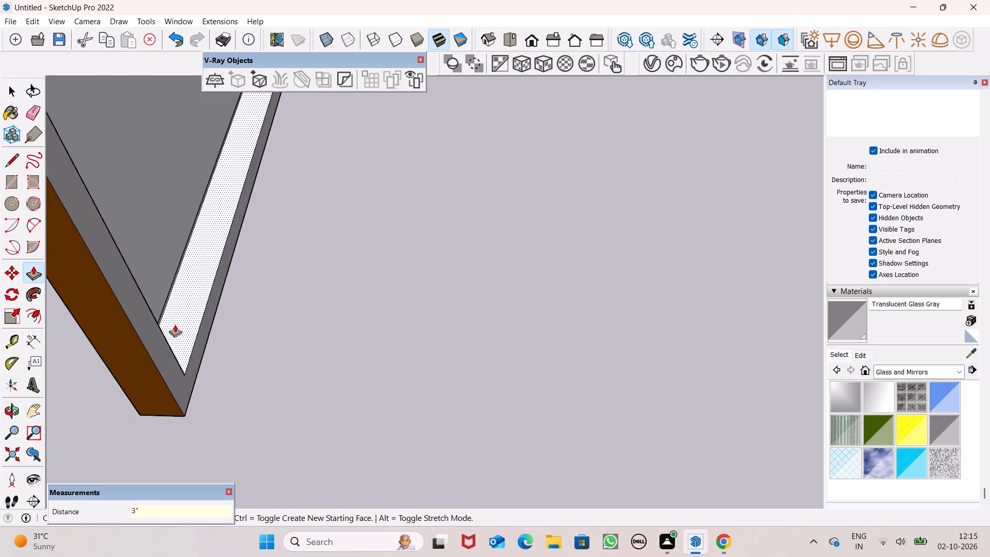
{"action": "scroll", "coordinate": [408, 336], "scroll_direction": "down", "scroll_amount": 13}
{"action": "key", "text": "space"}
Select all of the window's connected frame and glass geometry and make it a group.
{"action": "middle_click_drag", "start_coordinate": [494, 345], "coordinate": [834, 324]}
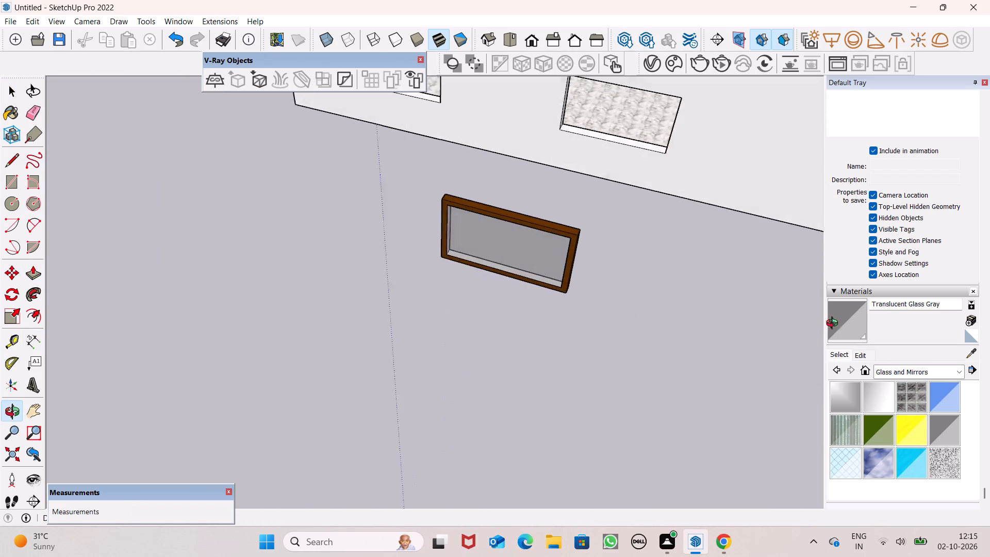
{"action": "middle_click_drag", "start_coordinate": [834, 324], "coordinate": [849, 307]}
{"action": "scroll", "coordinate": [769, 280], "scroll_direction": "up", "scroll_amount": 4}
{"action": "middle_click_drag", "start_coordinate": [773, 275], "coordinate": [918, 269]}
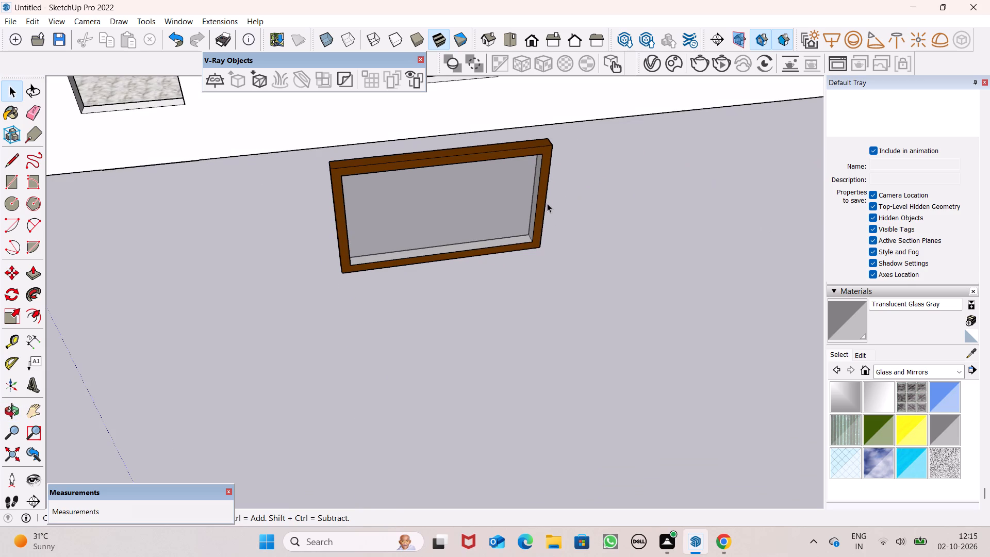
{"action": "triple_click", "coordinate": [547, 203]}
{"action": "right_click", "coordinate": [552, 224]}
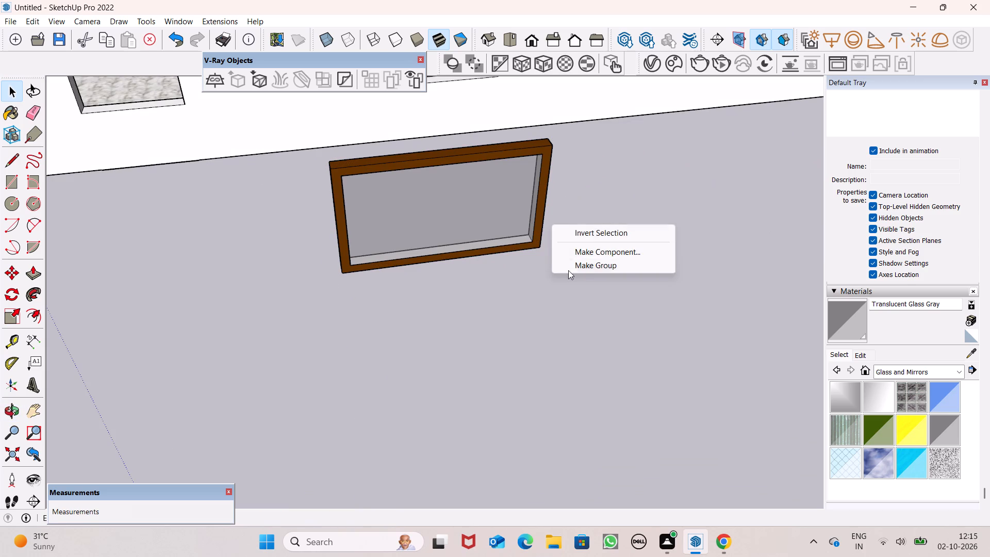
{"action": "double_click", "coordinate": [458, 213]}
{"action": "left_click", "coordinate": [464, 205]}
{"action": "double_click", "coordinate": [464, 205]}
{"action": "triple_click", "coordinate": [468, 211]}
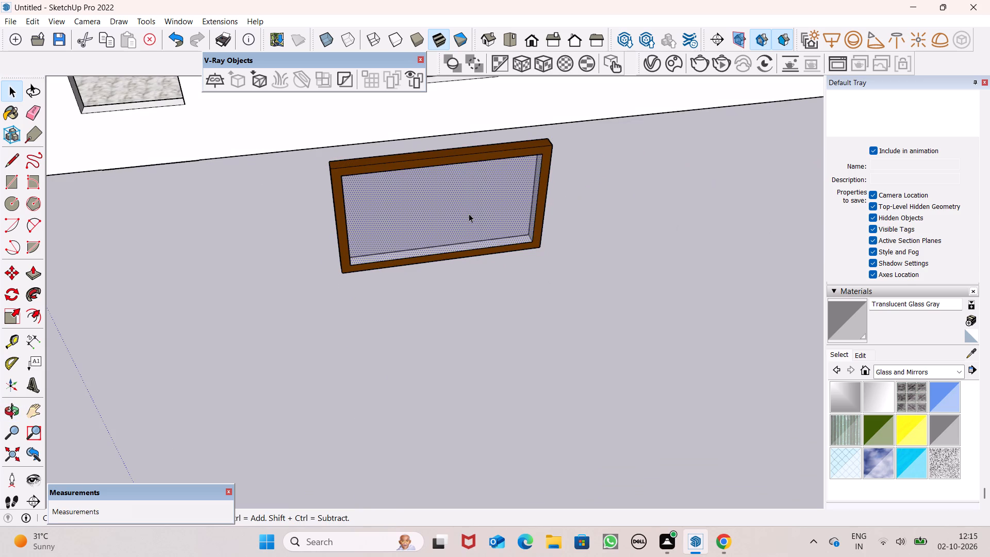
{"action": "left_click", "coordinate": [469, 214]}
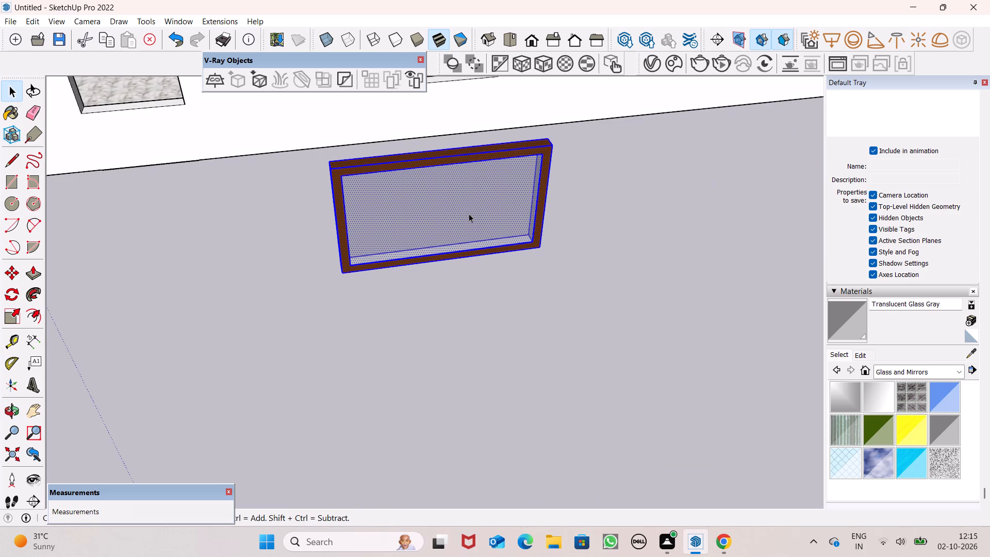
{"action": "right_click", "coordinate": [475, 214]}
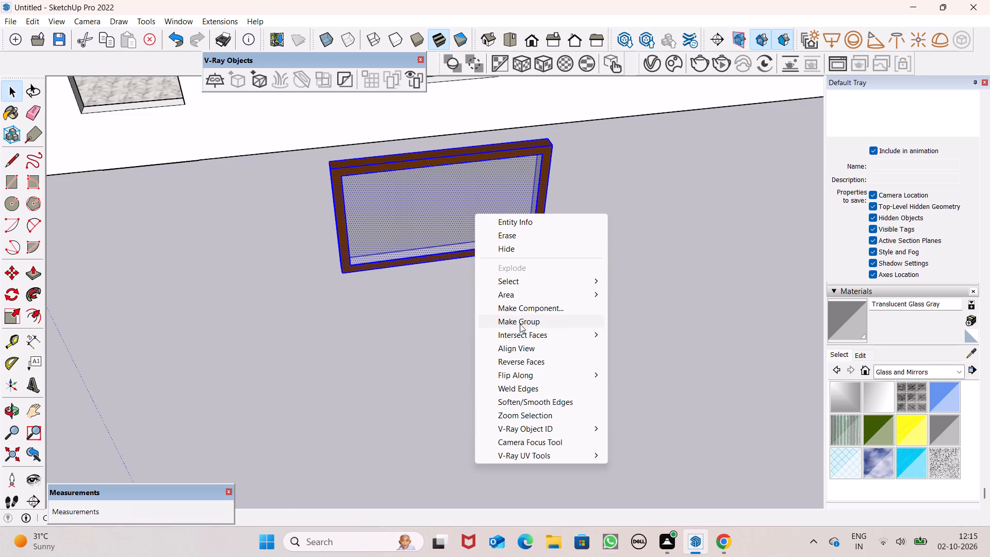
{"action": "left_click", "coordinate": [526, 325]}
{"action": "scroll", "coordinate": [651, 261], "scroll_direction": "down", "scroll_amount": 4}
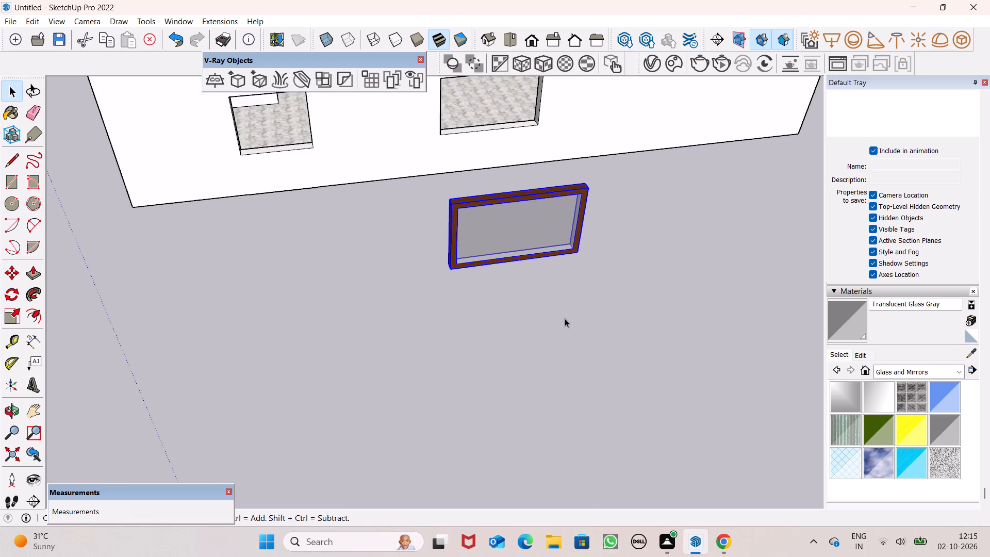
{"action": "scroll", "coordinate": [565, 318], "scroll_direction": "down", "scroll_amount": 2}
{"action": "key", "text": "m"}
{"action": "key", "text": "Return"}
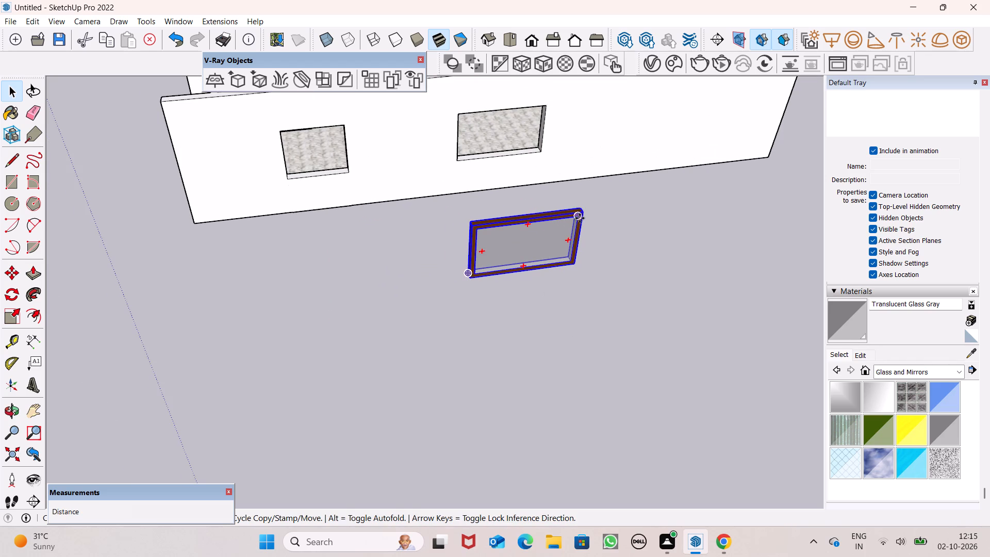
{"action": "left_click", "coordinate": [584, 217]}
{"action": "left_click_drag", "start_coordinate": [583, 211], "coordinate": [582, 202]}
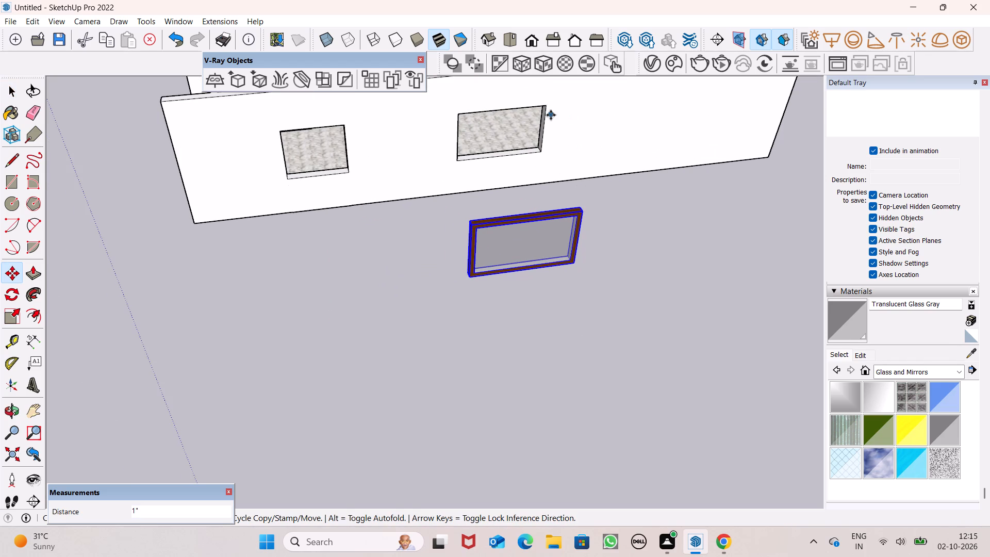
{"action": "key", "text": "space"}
Move the window group about 14' 6" by its upper corner into the matching corner of the side wall's larger opening.
{"action": "scroll", "coordinate": [588, 310], "scroll_direction": "down", "scroll_amount": 11}
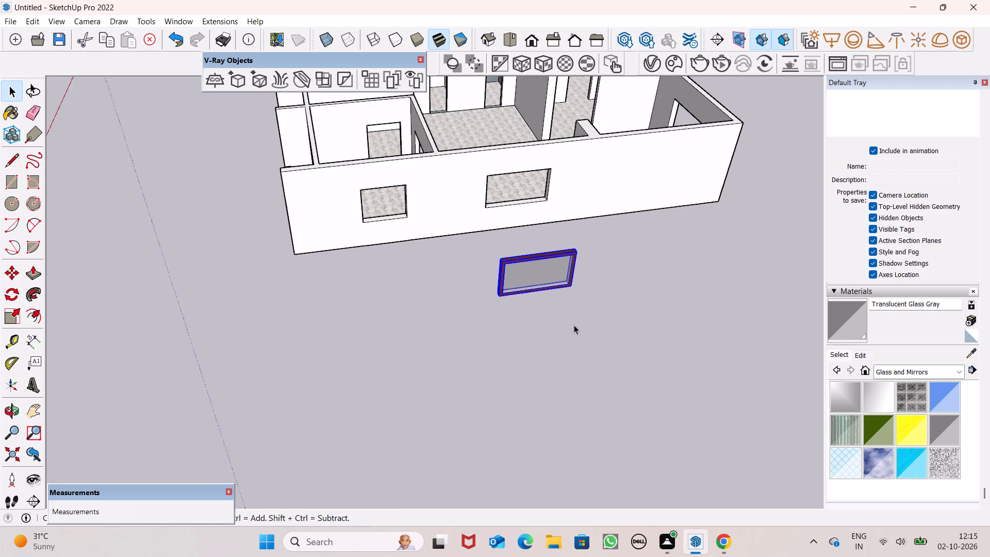
{"action": "scroll", "coordinate": [574, 325], "scroll_direction": "down", "scroll_amount": 1}
{"action": "middle_click_drag", "start_coordinate": [648, 285], "coordinate": [624, 172]}
{"action": "scroll", "coordinate": [536, 156], "scroll_direction": "up", "scroll_amount": 10}
{"action": "scroll", "coordinate": [551, 200], "scroll_direction": "up", "scroll_amount": 2}
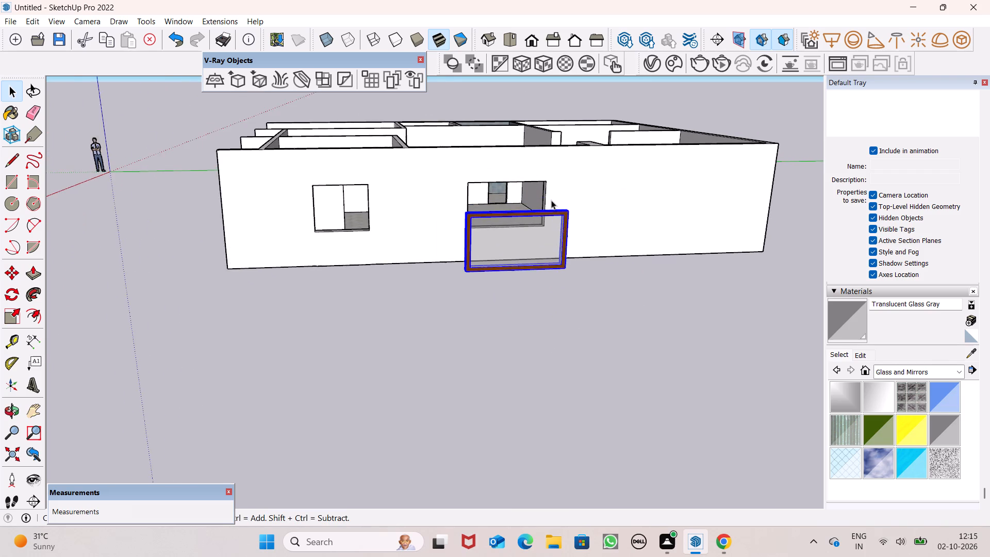
{"action": "scroll", "coordinate": [551, 200], "scroll_direction": "up", "scroll_amount": 13}
{"action": "scroll", "coordinate": [606, 223], "scroll_direction": "up", "scroll_amount": 5}
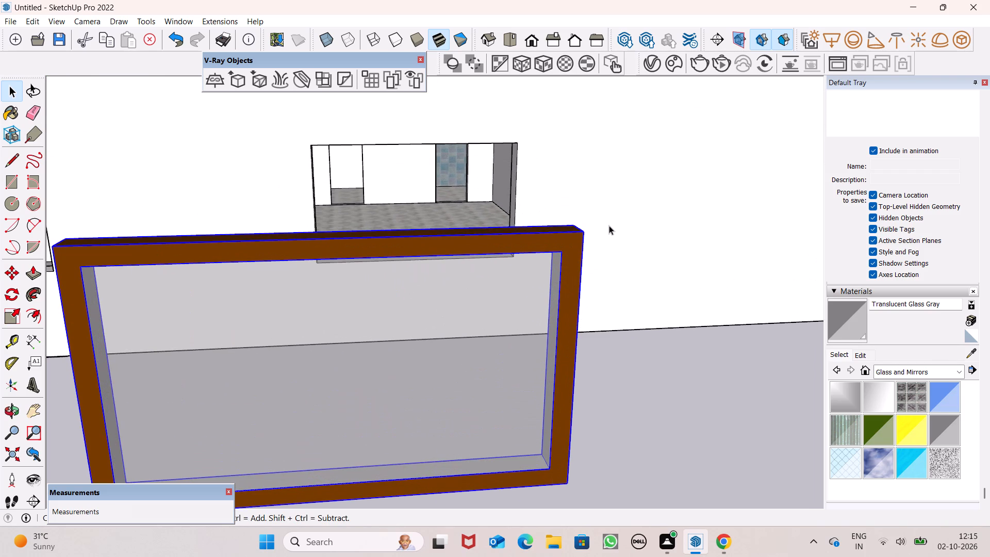
{"action": "key", "text": "m"}
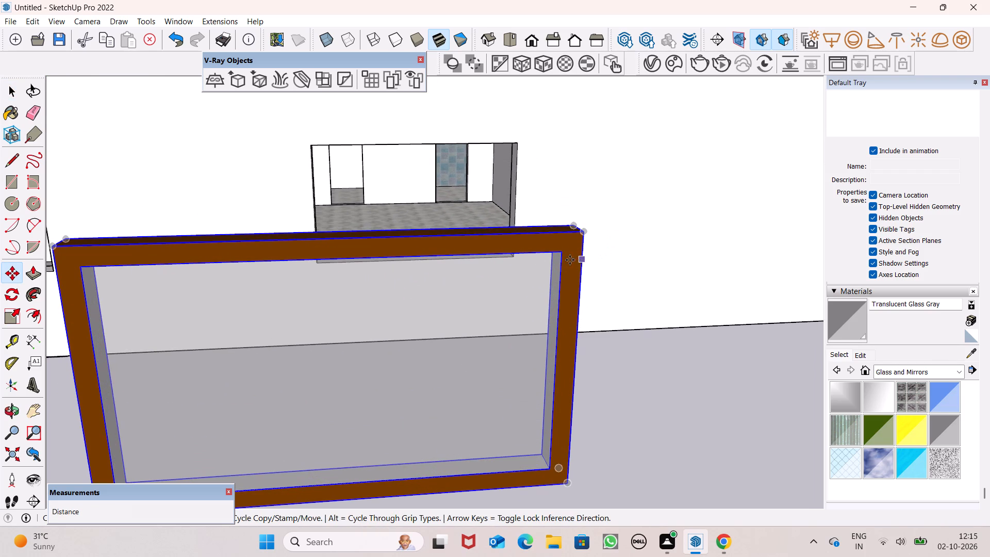
{"action": "left_click_drag", "start_coordinate": [583, 235], "coordinate": [548, 187]}
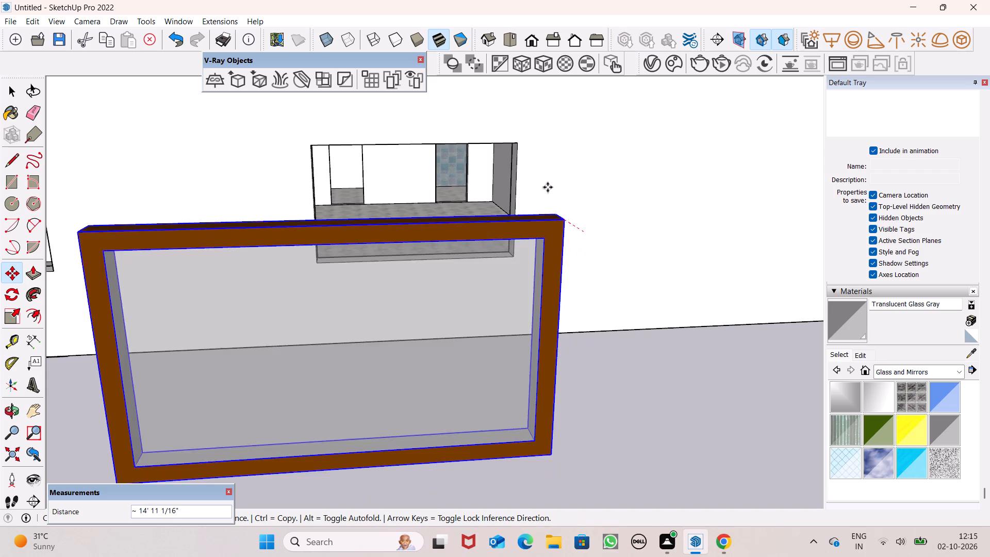
{"action": "left_click_drag", "start_coordinate": [548, 187], "coordinate": [515, 144]}
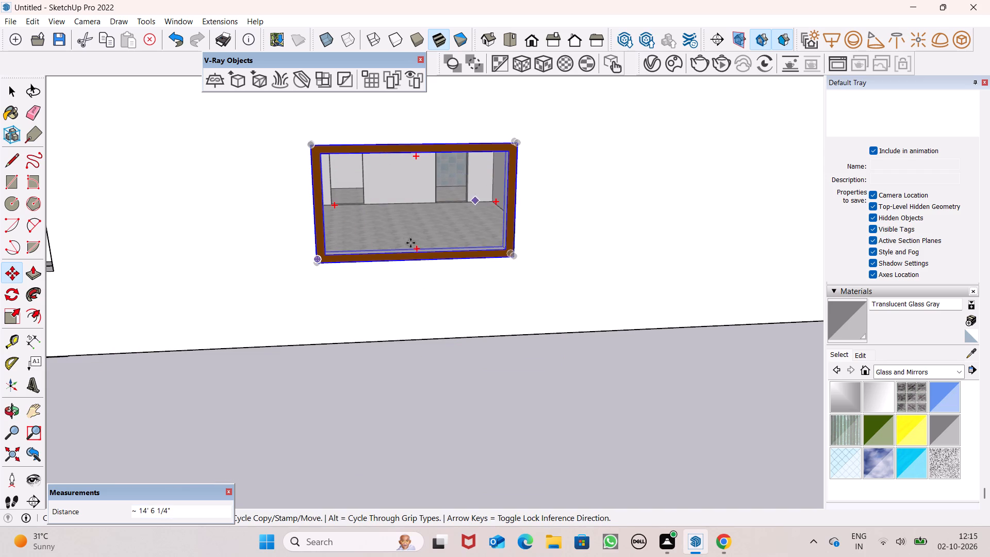
{"action": "scroll", "coordinate": [337, 243], "scroll_direction": "up", "scroll_amount": 8}
{"action": "middle_click_drag", "start_coordinate": [385, 290], "coordinate": [463, 420]}
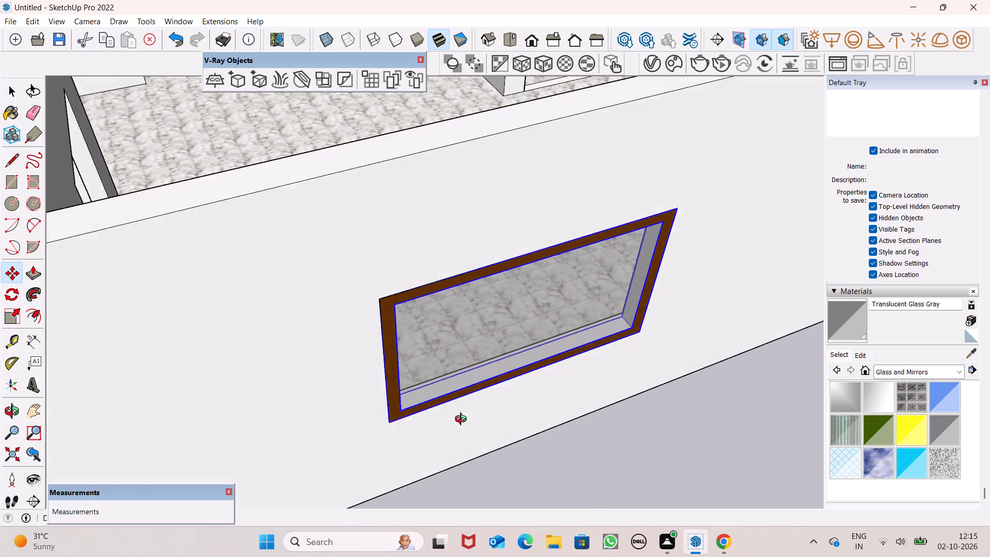
{"action": "middle_click_drag", "start_coordinate": [463, 420], "coordinate": [593, 453]}
{"action": "key", "text": "space"}
{"action": "left_click", "coordinate": [732, 439]}
Explode the window group in the larger opening, working from the room side of the wall.
{"action": "middle_click_drag", "start_coordinate": [655, 362], "coordinate": [940, 366]}
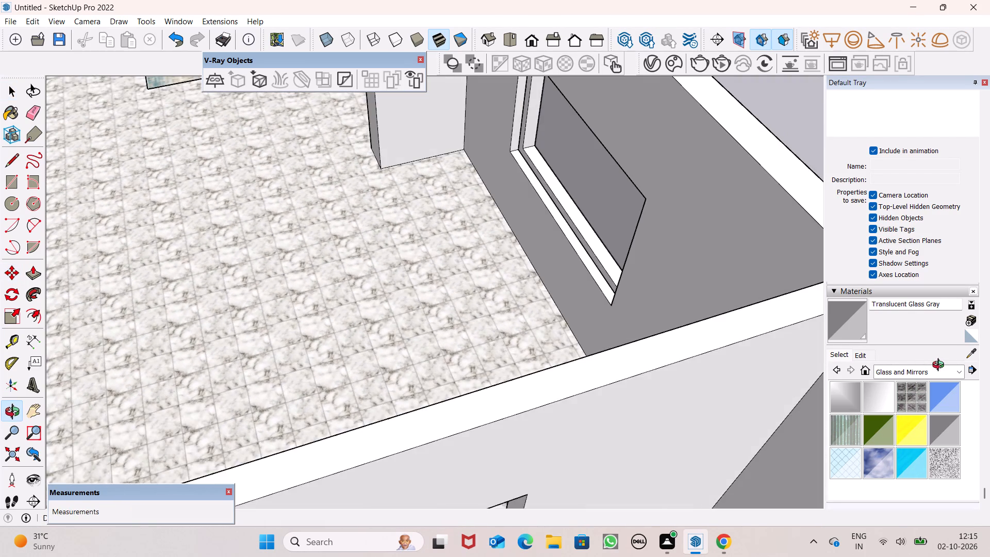
{"action": "middle_click_drag", "start_coordinate": [940, 366], "coordinate": [989, 300]}
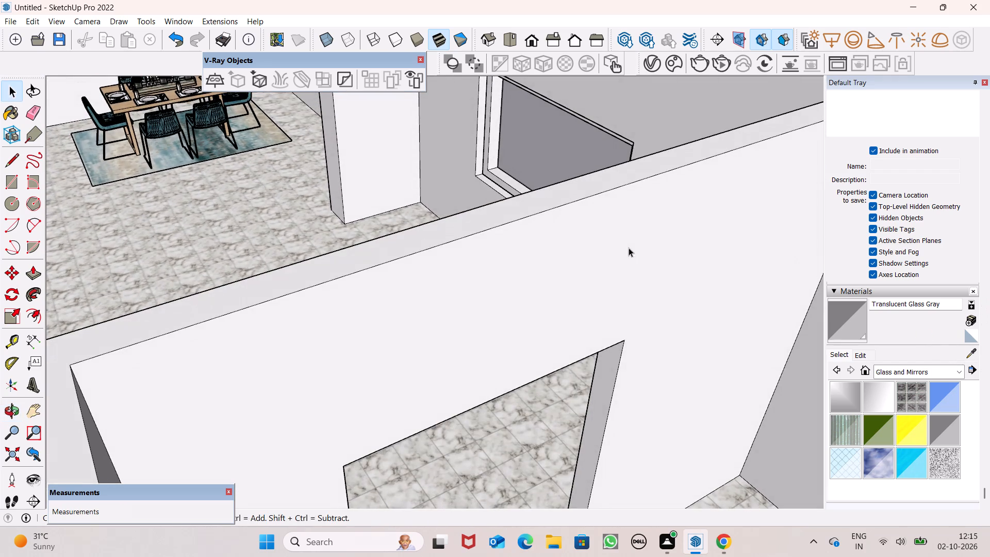
{"action": "middle_click_drag", "start_coordinate": [596, 231], "coordinate": [849, 217]}
{"action": "scroll", "coordinate": [376, 123], "scroll_direction": "up", "scroll_amount": 5}
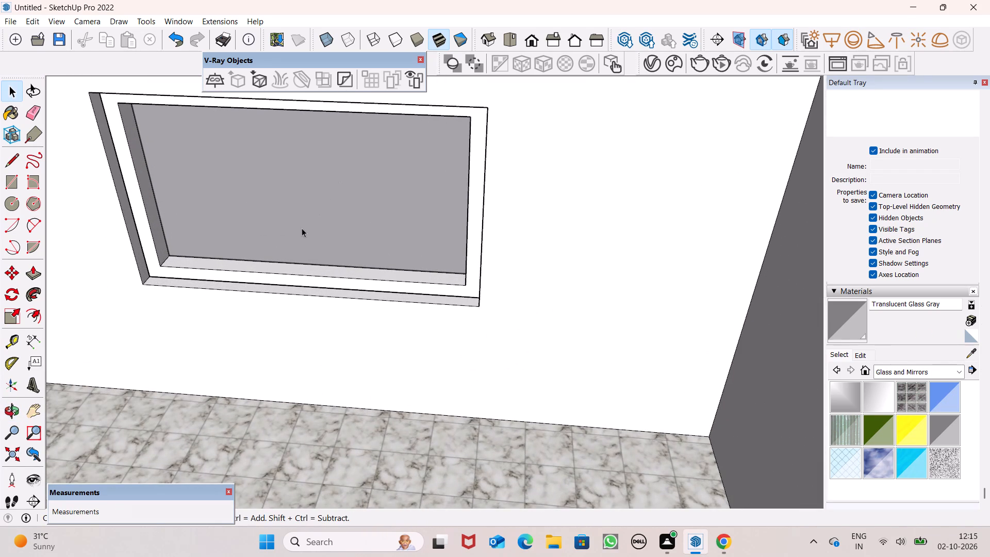
{"action": "left_click", "coordinate": [279, 281]}
{"action": "right_click", "coordinate": [240, 226]}
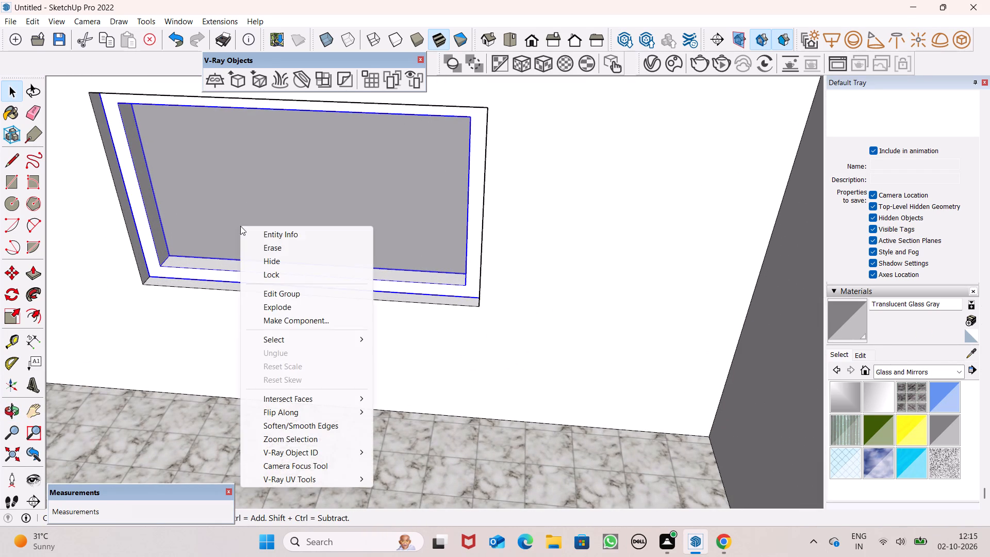
{"action": "left_click", "coordinate": [292, 307]}
{"action": "left_click", "coordinate": [265, 446]}
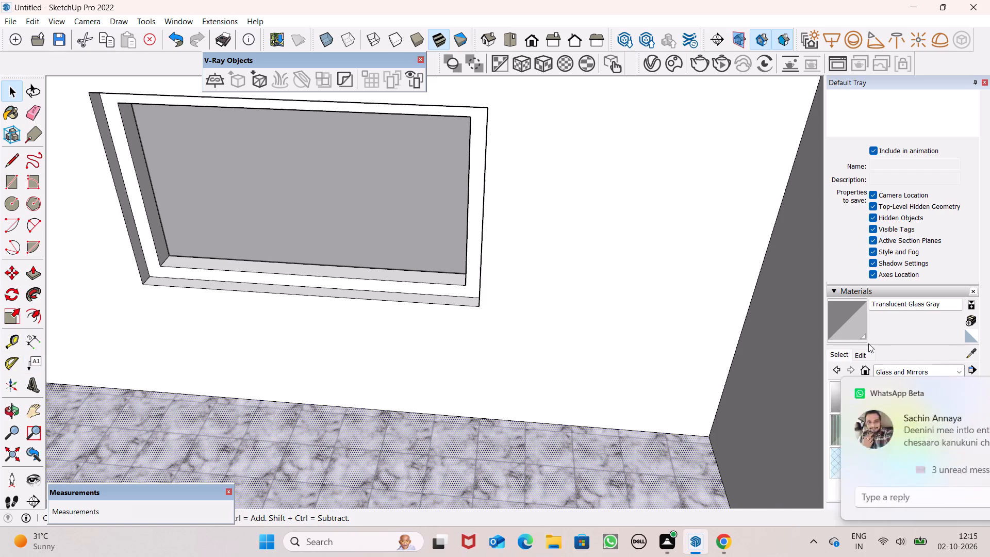
Paint the window frame's room-side face with Color A08 from the Colors collection.
{"action": "left_click", "coordinate": [963, 388]}
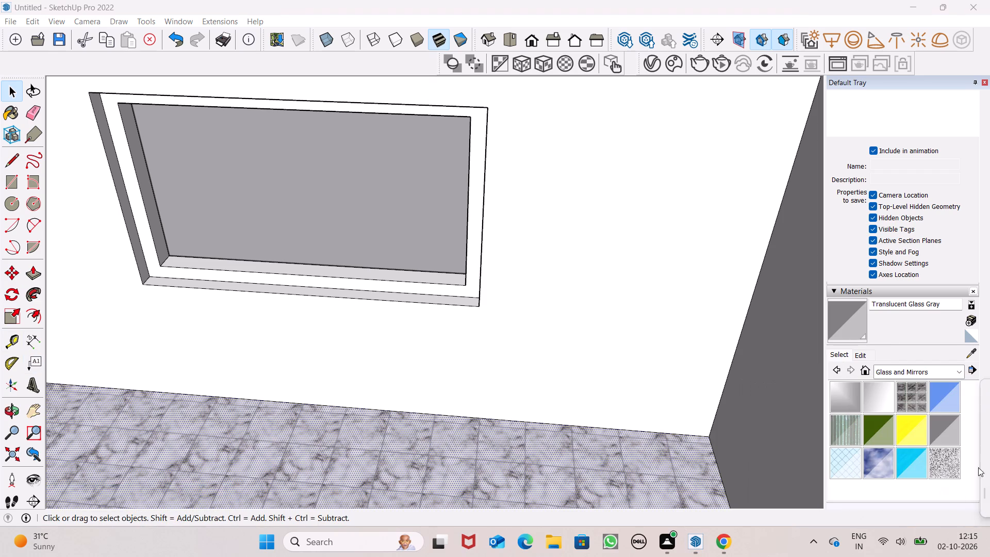
{"action": "left_click", "coordinate": [962, 365]}
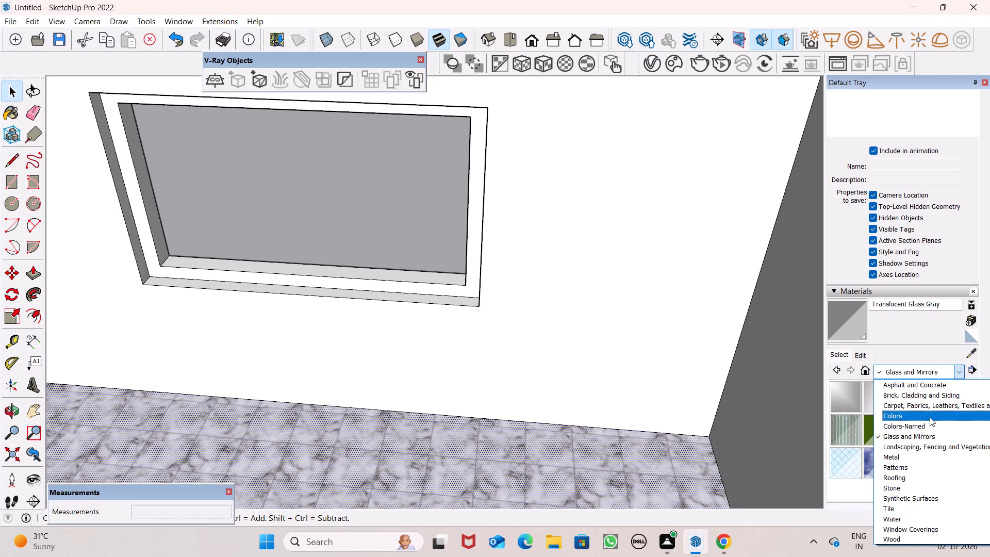
{"action": "left_click", "coordinate": [934, 415]}
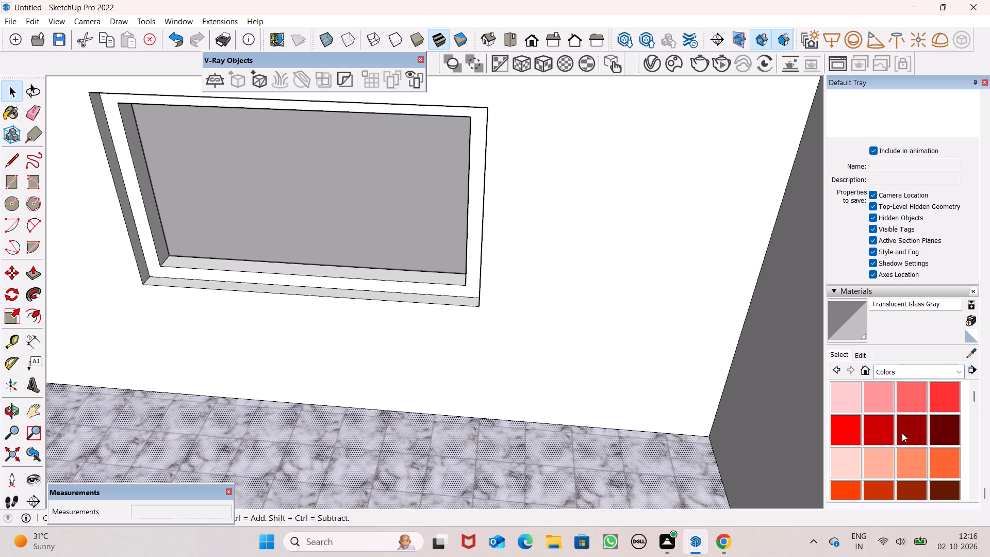
{"action": "left_click", "coordinate": [939, 431]}
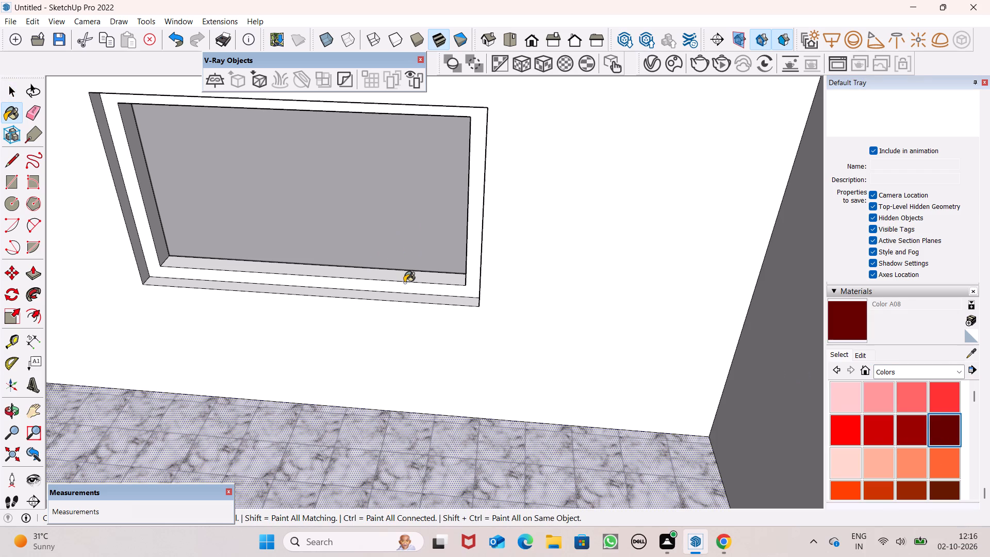
{"action": "left_click", "coordinate": [406, 285]}
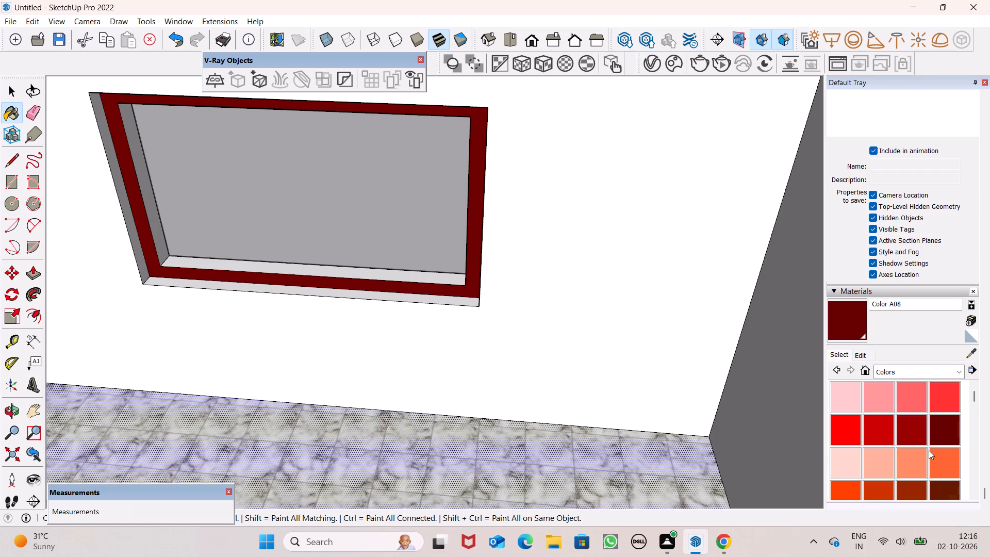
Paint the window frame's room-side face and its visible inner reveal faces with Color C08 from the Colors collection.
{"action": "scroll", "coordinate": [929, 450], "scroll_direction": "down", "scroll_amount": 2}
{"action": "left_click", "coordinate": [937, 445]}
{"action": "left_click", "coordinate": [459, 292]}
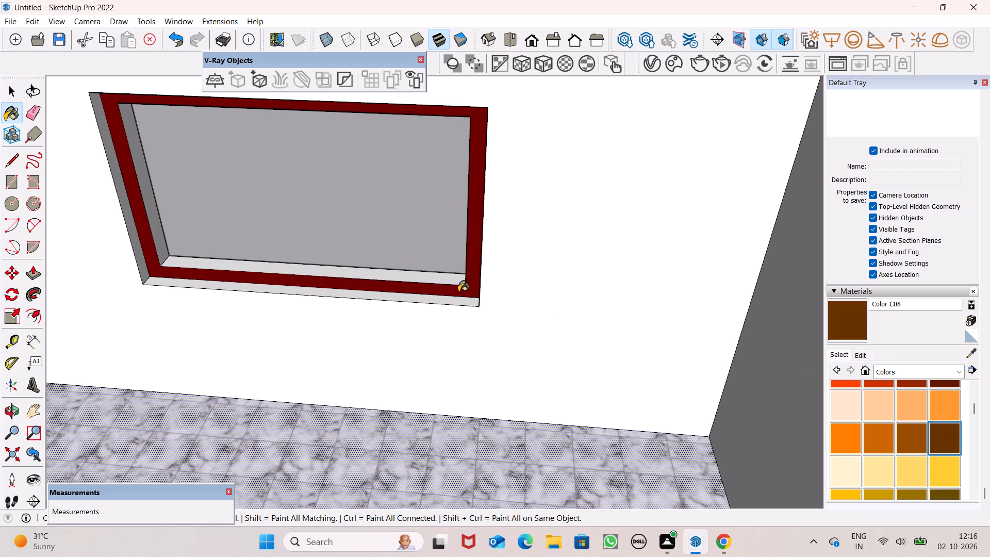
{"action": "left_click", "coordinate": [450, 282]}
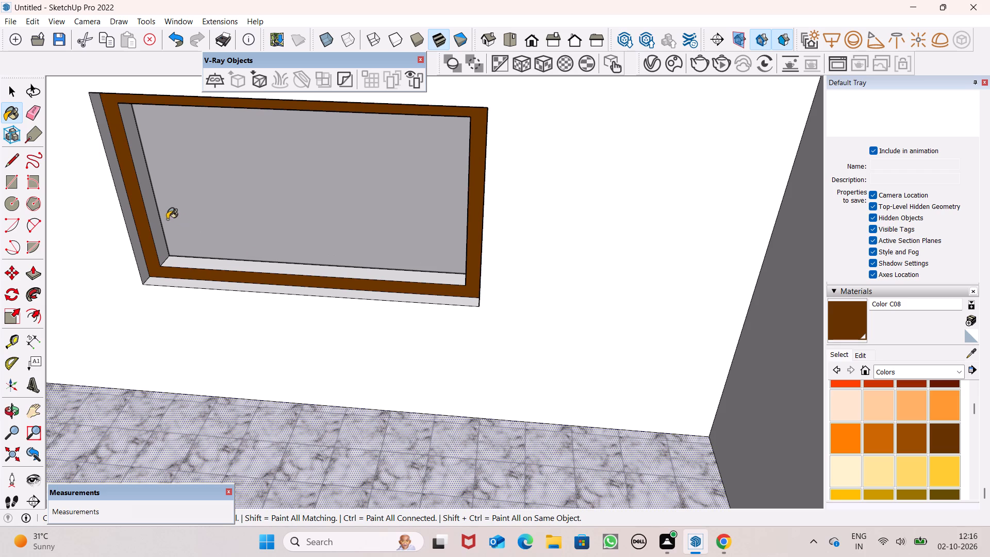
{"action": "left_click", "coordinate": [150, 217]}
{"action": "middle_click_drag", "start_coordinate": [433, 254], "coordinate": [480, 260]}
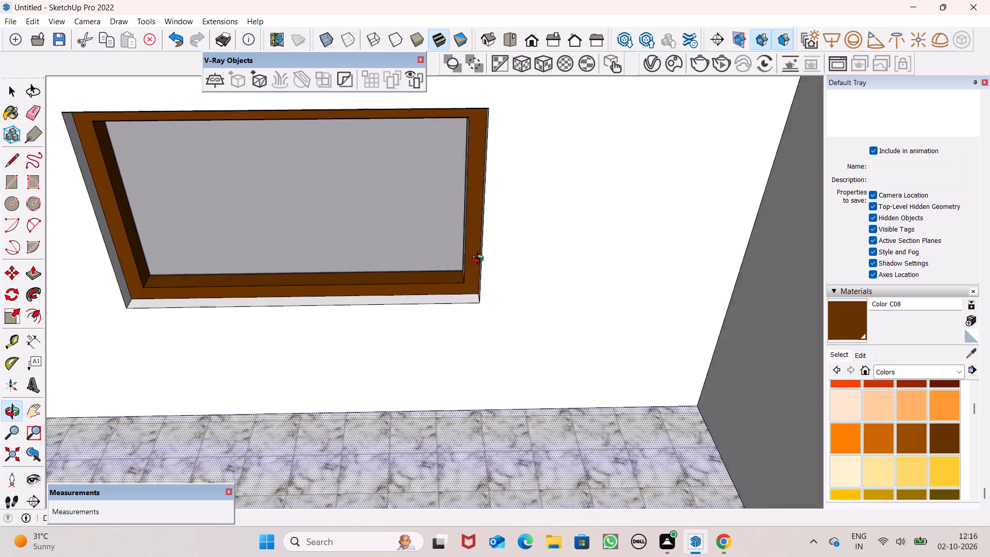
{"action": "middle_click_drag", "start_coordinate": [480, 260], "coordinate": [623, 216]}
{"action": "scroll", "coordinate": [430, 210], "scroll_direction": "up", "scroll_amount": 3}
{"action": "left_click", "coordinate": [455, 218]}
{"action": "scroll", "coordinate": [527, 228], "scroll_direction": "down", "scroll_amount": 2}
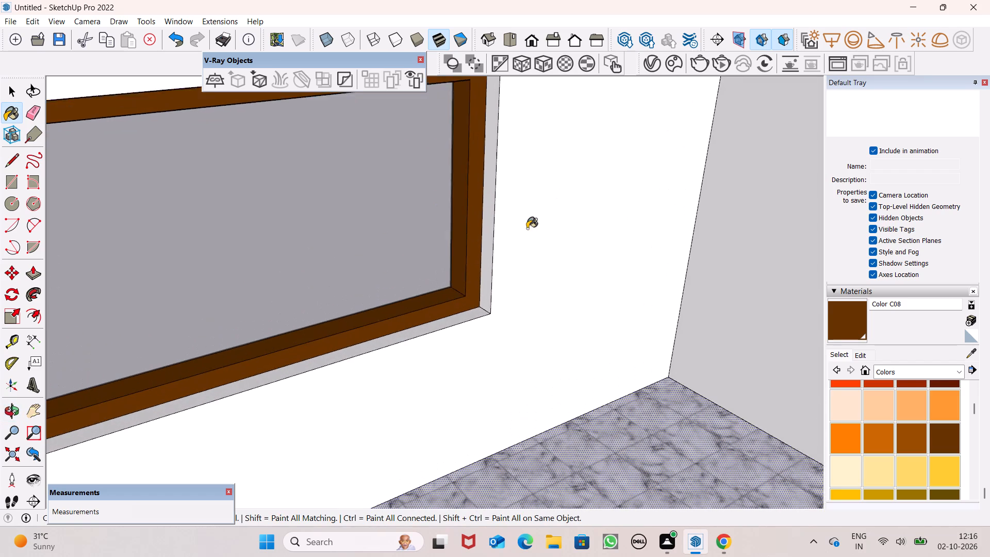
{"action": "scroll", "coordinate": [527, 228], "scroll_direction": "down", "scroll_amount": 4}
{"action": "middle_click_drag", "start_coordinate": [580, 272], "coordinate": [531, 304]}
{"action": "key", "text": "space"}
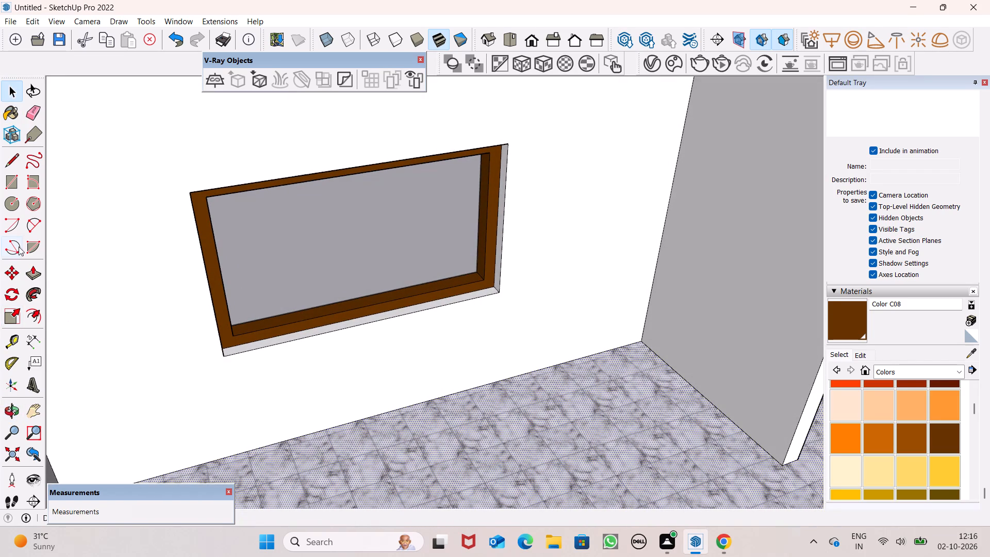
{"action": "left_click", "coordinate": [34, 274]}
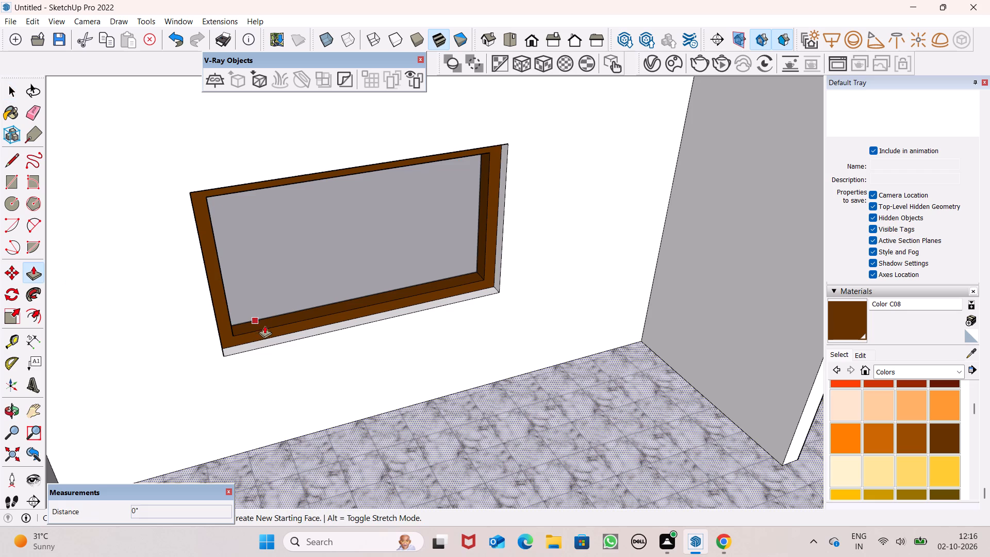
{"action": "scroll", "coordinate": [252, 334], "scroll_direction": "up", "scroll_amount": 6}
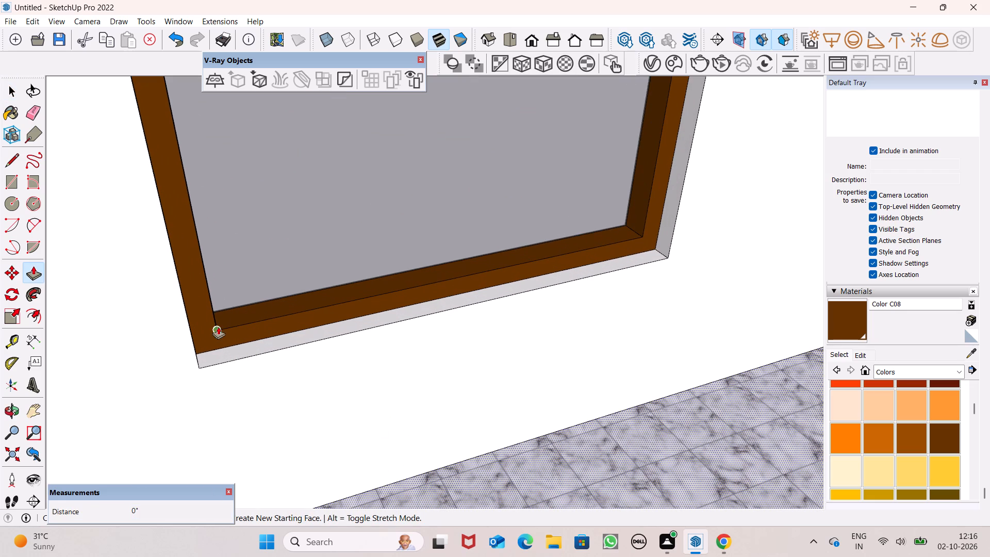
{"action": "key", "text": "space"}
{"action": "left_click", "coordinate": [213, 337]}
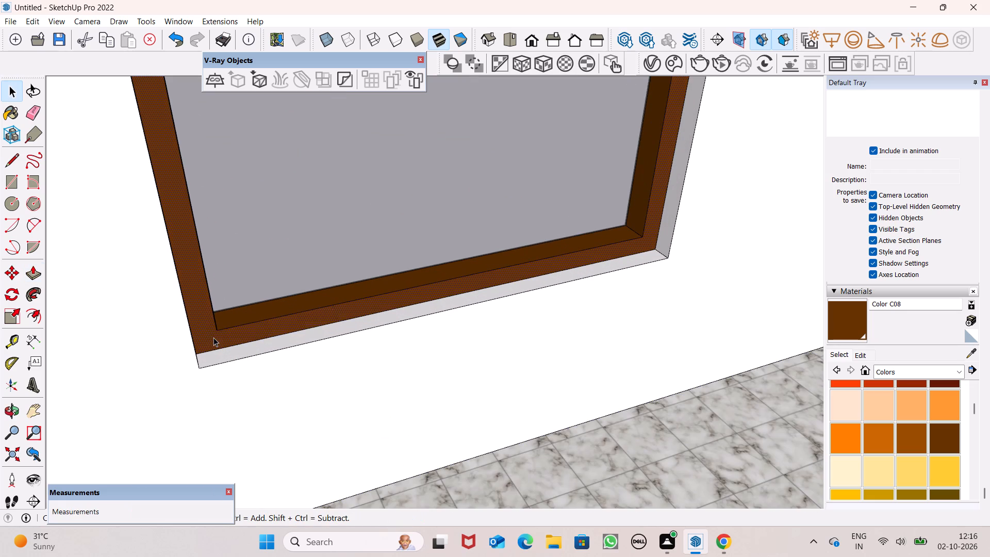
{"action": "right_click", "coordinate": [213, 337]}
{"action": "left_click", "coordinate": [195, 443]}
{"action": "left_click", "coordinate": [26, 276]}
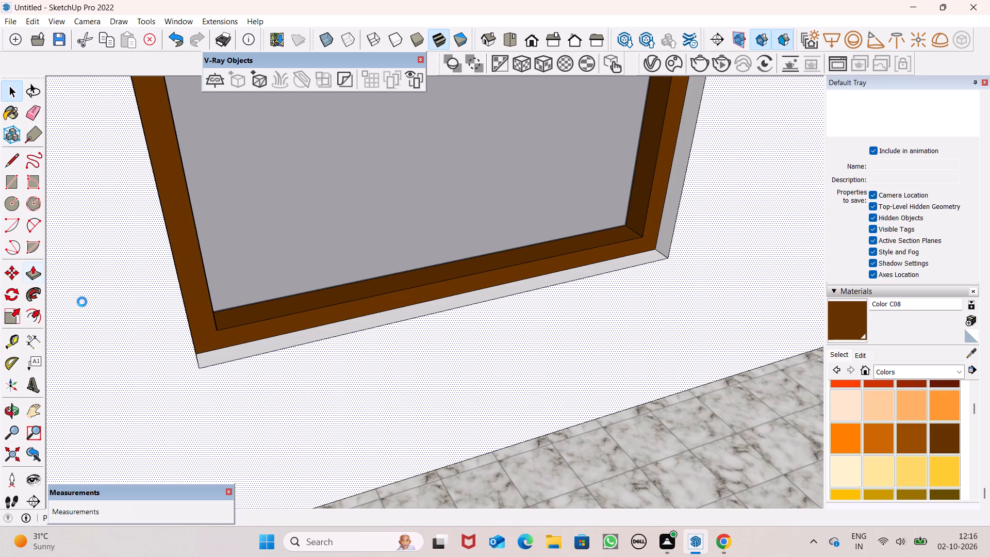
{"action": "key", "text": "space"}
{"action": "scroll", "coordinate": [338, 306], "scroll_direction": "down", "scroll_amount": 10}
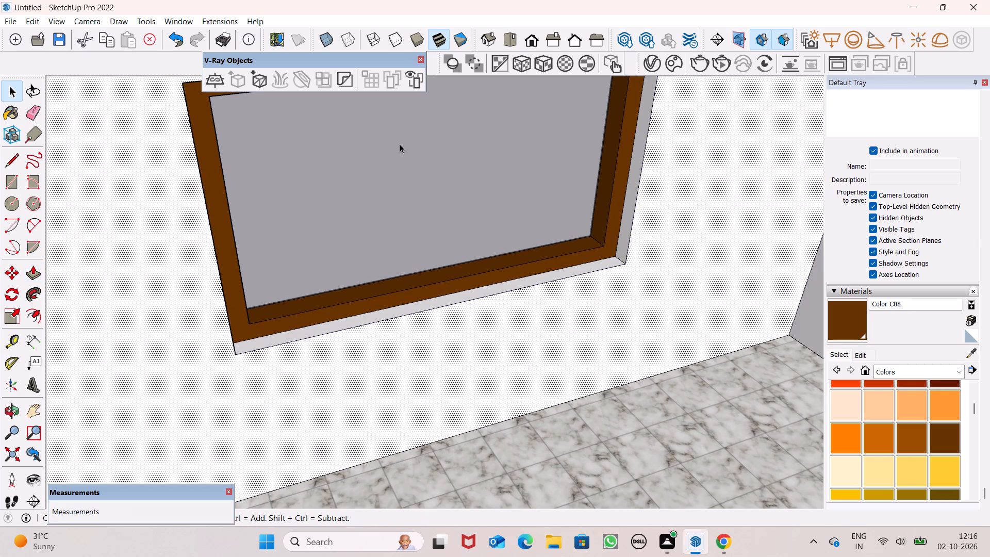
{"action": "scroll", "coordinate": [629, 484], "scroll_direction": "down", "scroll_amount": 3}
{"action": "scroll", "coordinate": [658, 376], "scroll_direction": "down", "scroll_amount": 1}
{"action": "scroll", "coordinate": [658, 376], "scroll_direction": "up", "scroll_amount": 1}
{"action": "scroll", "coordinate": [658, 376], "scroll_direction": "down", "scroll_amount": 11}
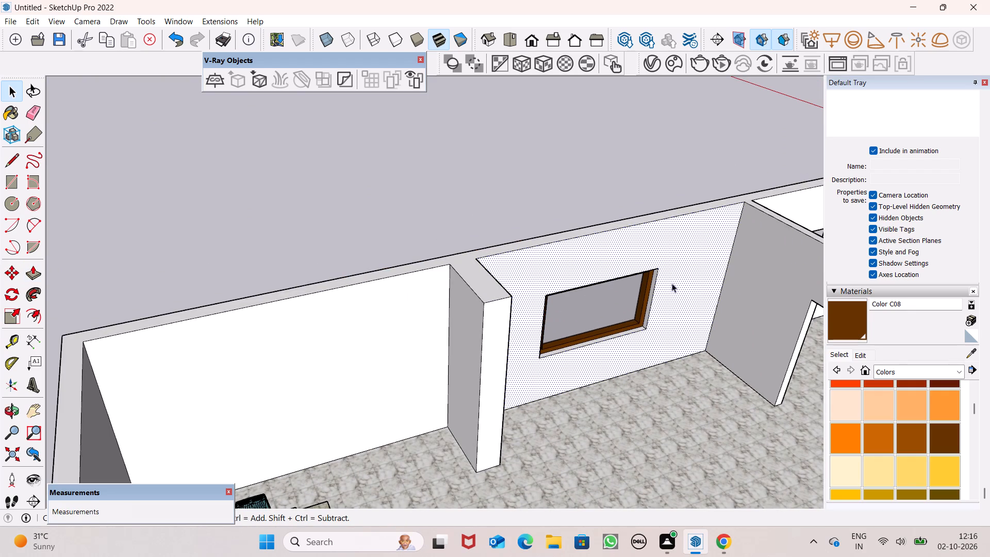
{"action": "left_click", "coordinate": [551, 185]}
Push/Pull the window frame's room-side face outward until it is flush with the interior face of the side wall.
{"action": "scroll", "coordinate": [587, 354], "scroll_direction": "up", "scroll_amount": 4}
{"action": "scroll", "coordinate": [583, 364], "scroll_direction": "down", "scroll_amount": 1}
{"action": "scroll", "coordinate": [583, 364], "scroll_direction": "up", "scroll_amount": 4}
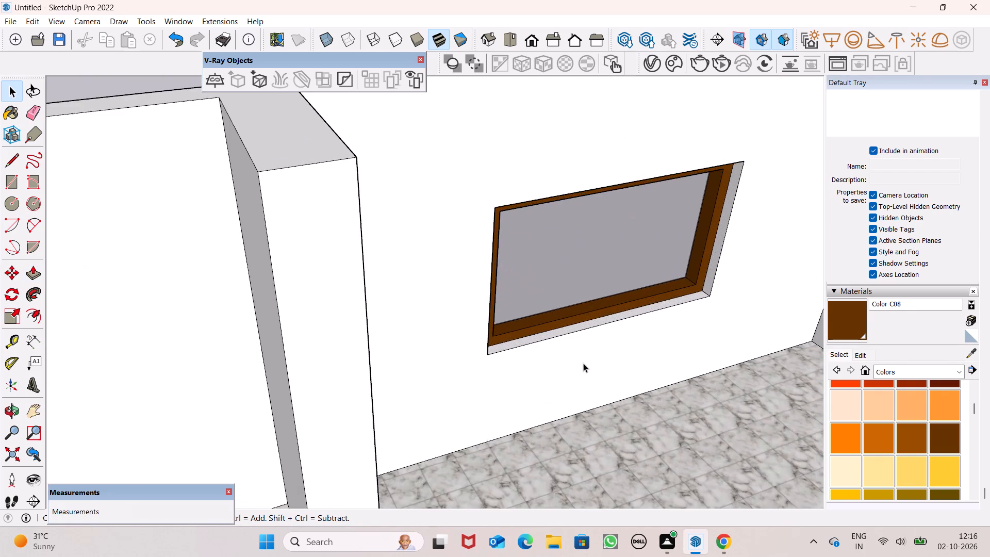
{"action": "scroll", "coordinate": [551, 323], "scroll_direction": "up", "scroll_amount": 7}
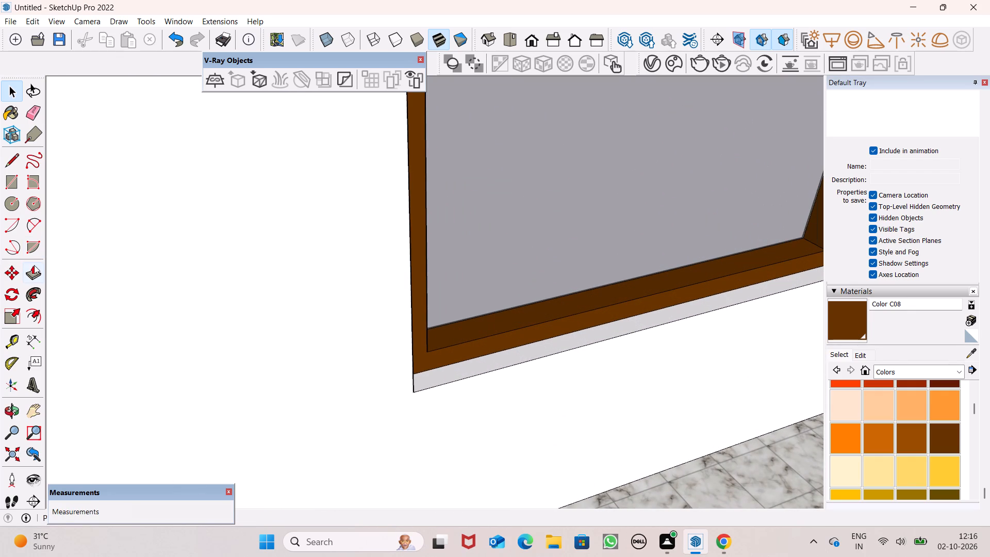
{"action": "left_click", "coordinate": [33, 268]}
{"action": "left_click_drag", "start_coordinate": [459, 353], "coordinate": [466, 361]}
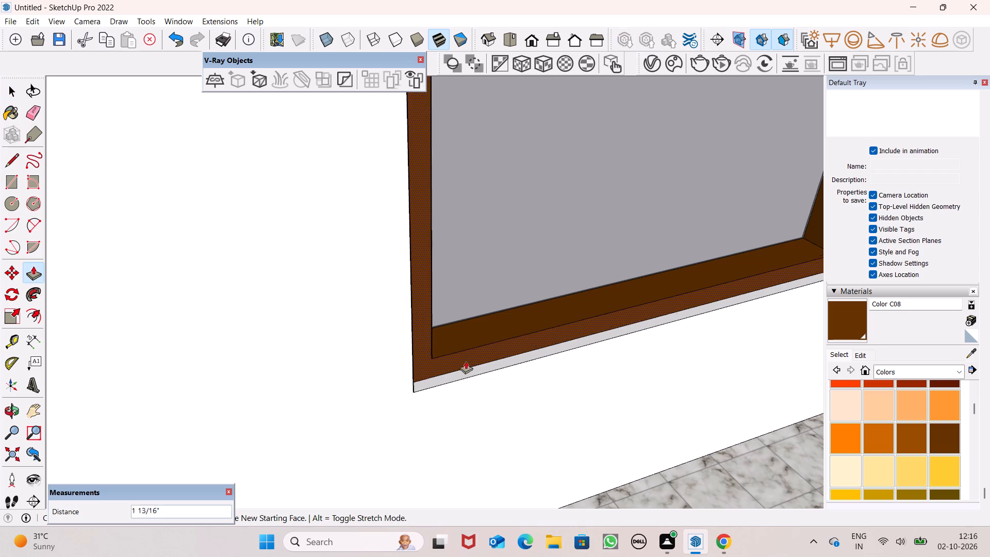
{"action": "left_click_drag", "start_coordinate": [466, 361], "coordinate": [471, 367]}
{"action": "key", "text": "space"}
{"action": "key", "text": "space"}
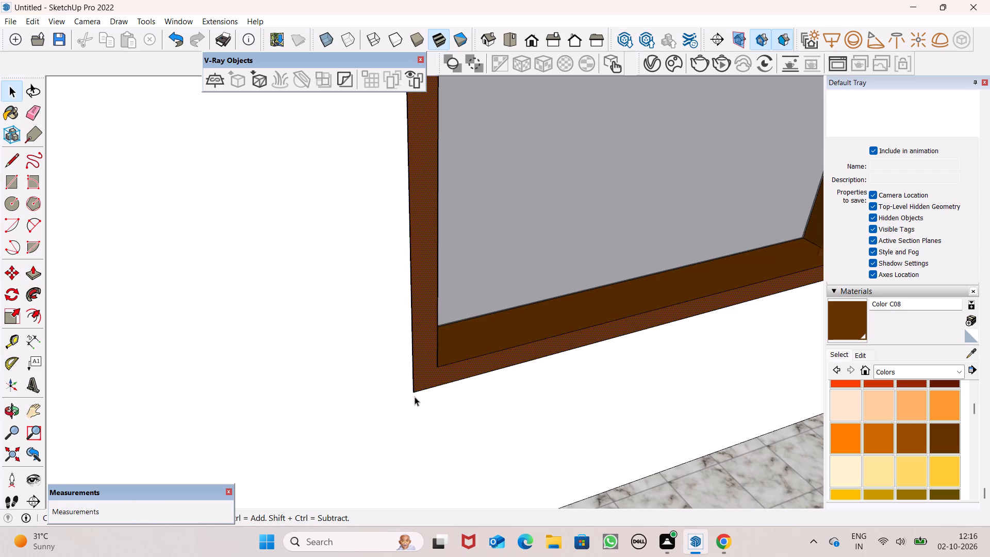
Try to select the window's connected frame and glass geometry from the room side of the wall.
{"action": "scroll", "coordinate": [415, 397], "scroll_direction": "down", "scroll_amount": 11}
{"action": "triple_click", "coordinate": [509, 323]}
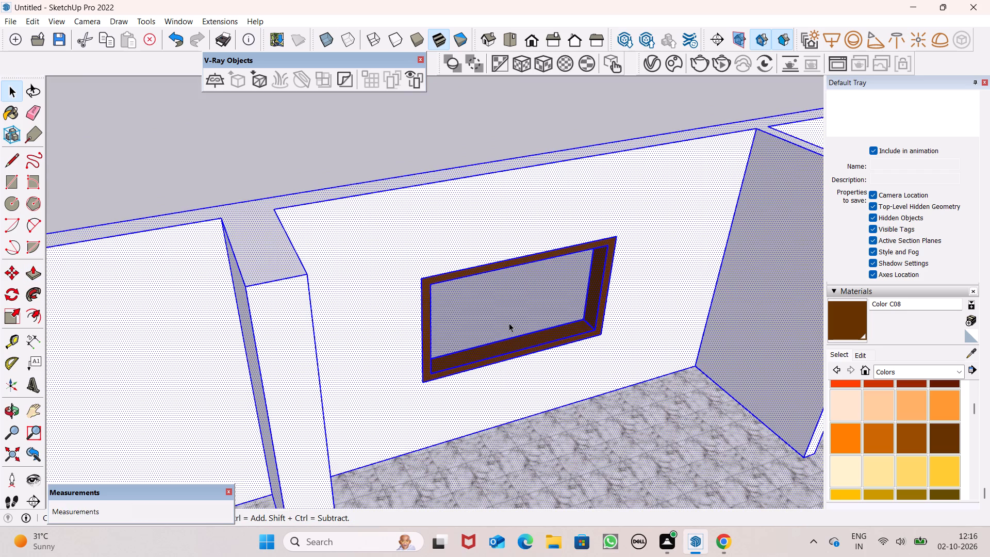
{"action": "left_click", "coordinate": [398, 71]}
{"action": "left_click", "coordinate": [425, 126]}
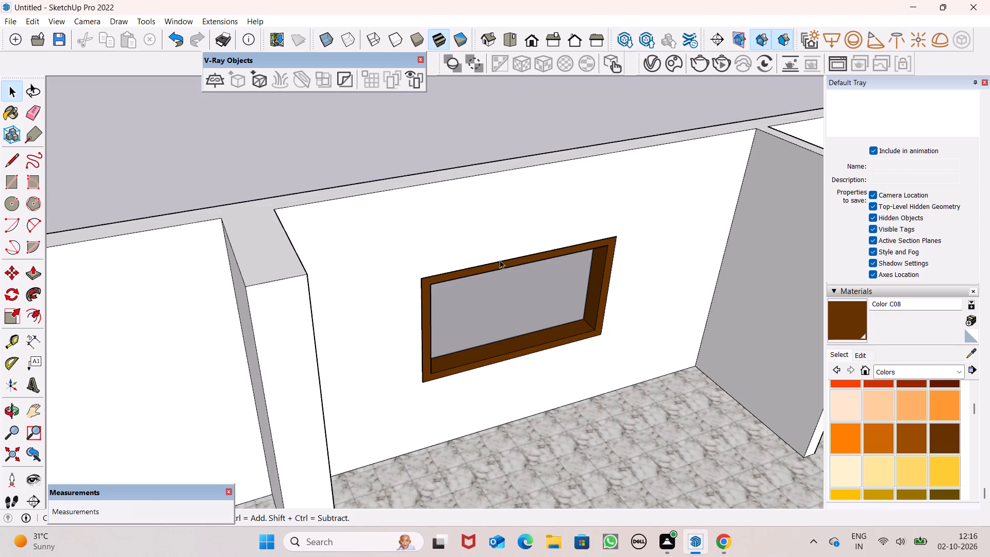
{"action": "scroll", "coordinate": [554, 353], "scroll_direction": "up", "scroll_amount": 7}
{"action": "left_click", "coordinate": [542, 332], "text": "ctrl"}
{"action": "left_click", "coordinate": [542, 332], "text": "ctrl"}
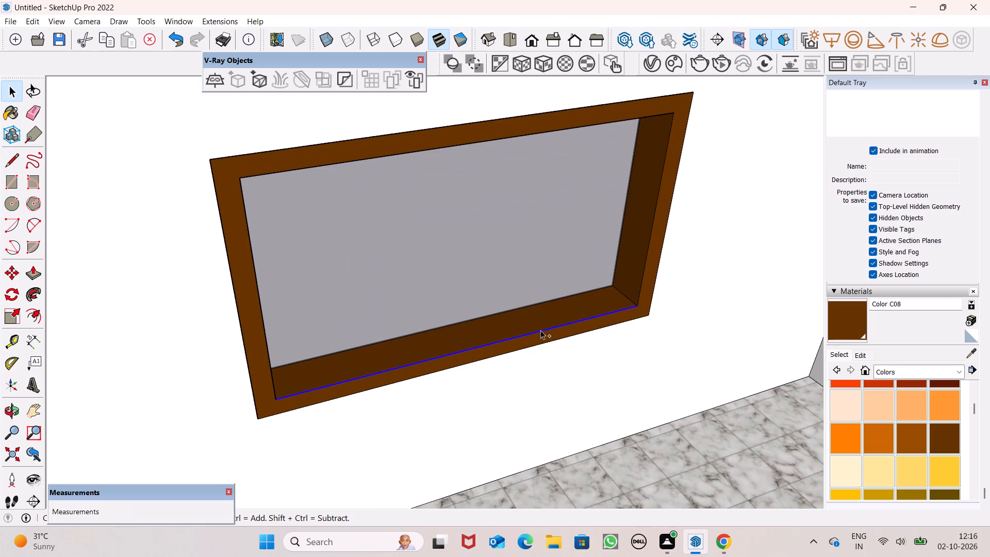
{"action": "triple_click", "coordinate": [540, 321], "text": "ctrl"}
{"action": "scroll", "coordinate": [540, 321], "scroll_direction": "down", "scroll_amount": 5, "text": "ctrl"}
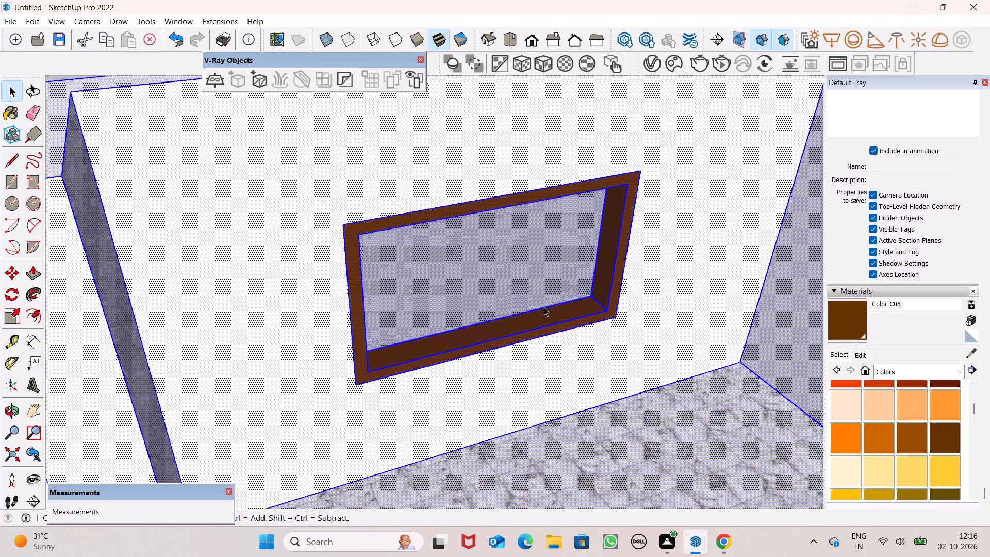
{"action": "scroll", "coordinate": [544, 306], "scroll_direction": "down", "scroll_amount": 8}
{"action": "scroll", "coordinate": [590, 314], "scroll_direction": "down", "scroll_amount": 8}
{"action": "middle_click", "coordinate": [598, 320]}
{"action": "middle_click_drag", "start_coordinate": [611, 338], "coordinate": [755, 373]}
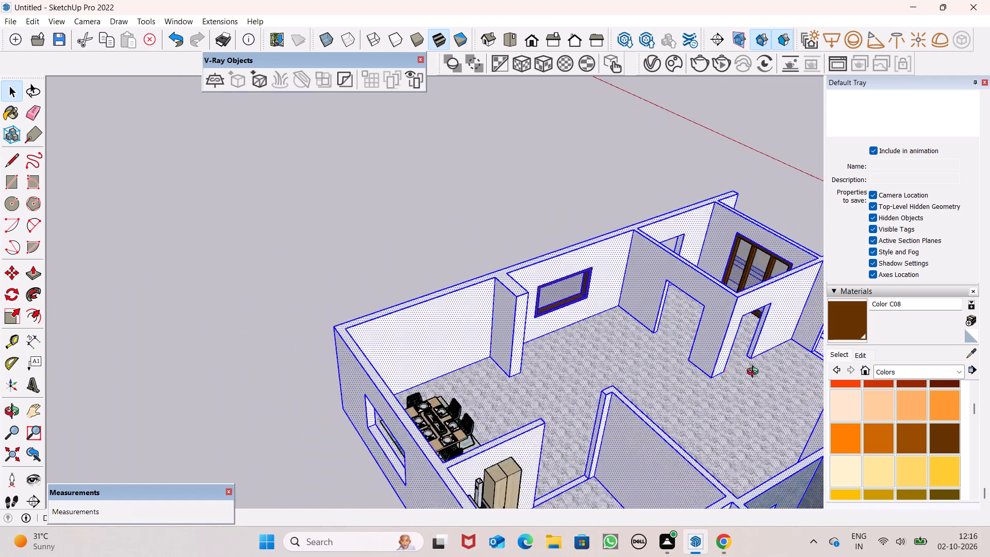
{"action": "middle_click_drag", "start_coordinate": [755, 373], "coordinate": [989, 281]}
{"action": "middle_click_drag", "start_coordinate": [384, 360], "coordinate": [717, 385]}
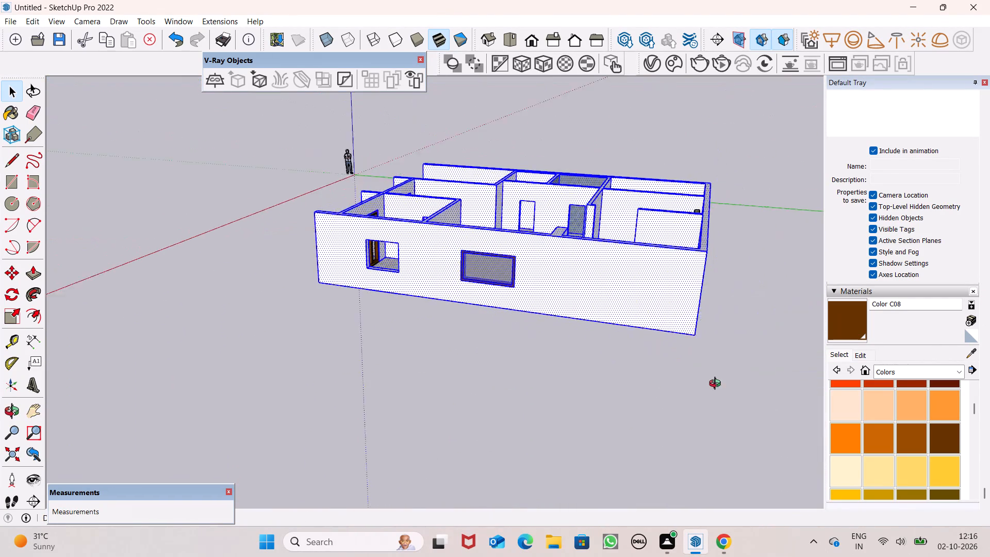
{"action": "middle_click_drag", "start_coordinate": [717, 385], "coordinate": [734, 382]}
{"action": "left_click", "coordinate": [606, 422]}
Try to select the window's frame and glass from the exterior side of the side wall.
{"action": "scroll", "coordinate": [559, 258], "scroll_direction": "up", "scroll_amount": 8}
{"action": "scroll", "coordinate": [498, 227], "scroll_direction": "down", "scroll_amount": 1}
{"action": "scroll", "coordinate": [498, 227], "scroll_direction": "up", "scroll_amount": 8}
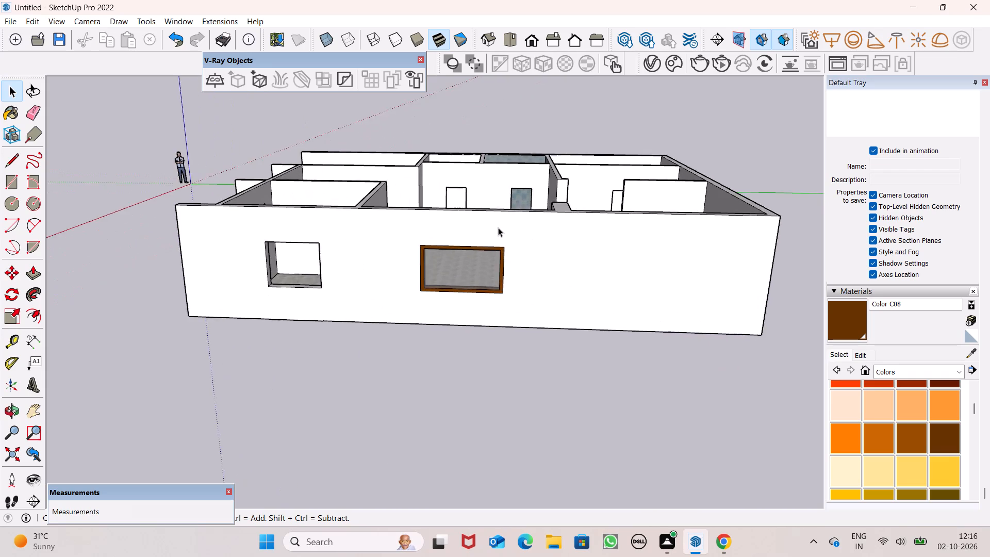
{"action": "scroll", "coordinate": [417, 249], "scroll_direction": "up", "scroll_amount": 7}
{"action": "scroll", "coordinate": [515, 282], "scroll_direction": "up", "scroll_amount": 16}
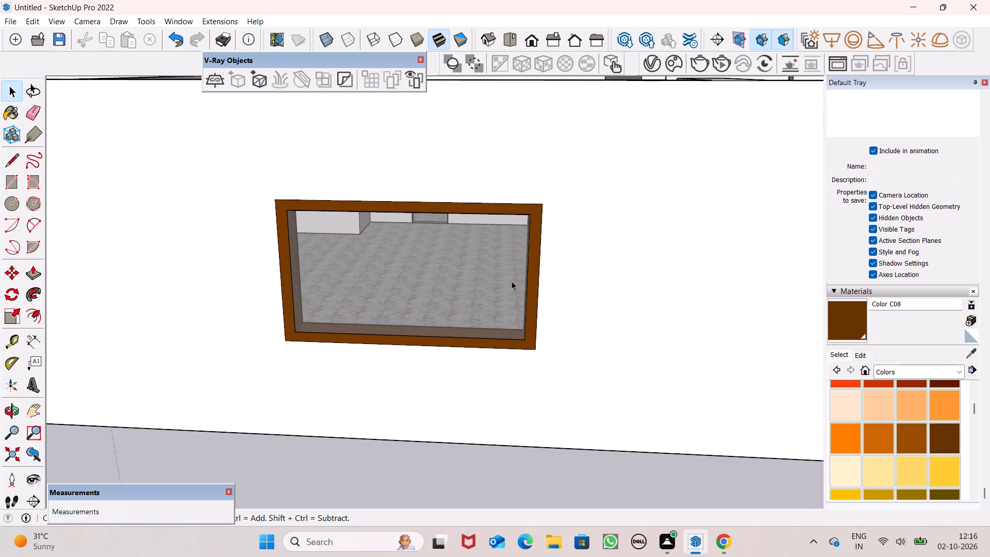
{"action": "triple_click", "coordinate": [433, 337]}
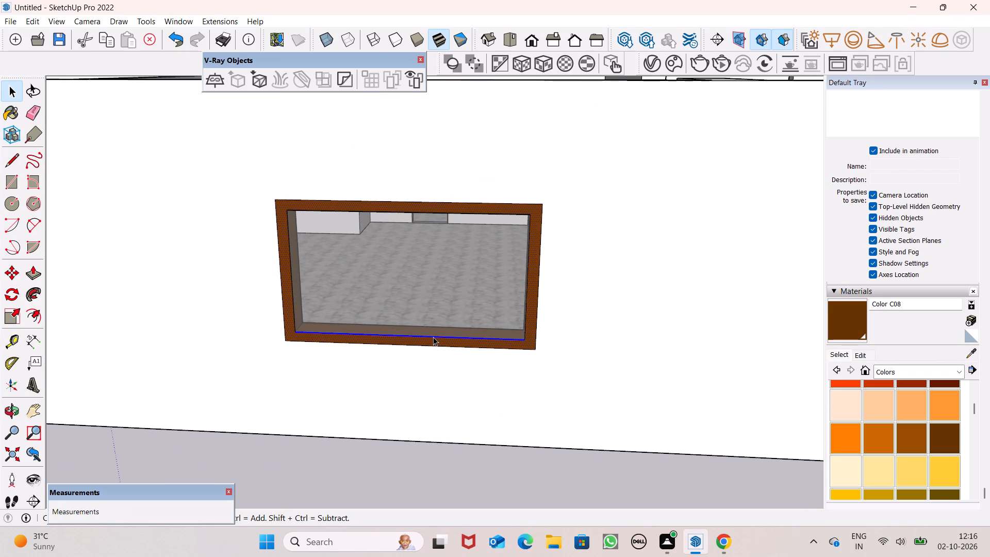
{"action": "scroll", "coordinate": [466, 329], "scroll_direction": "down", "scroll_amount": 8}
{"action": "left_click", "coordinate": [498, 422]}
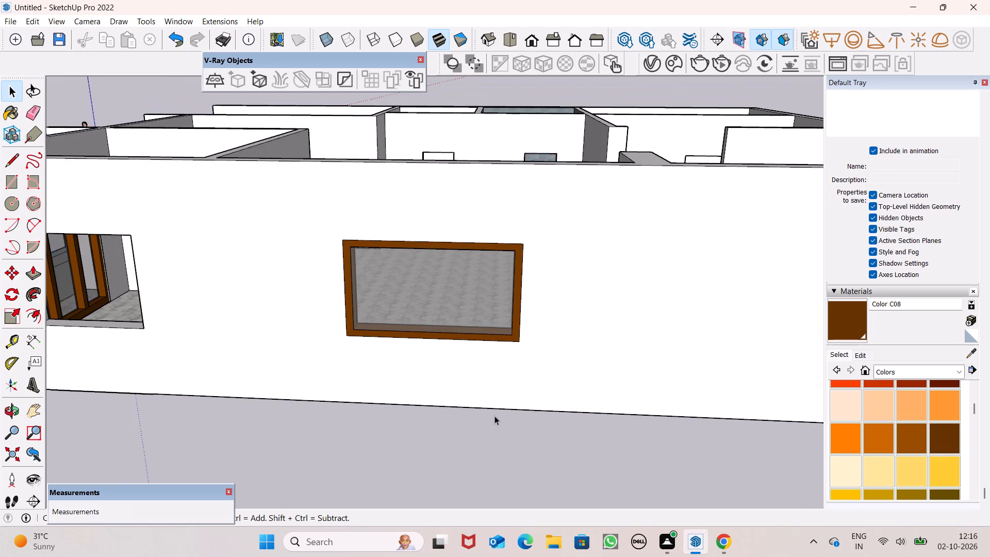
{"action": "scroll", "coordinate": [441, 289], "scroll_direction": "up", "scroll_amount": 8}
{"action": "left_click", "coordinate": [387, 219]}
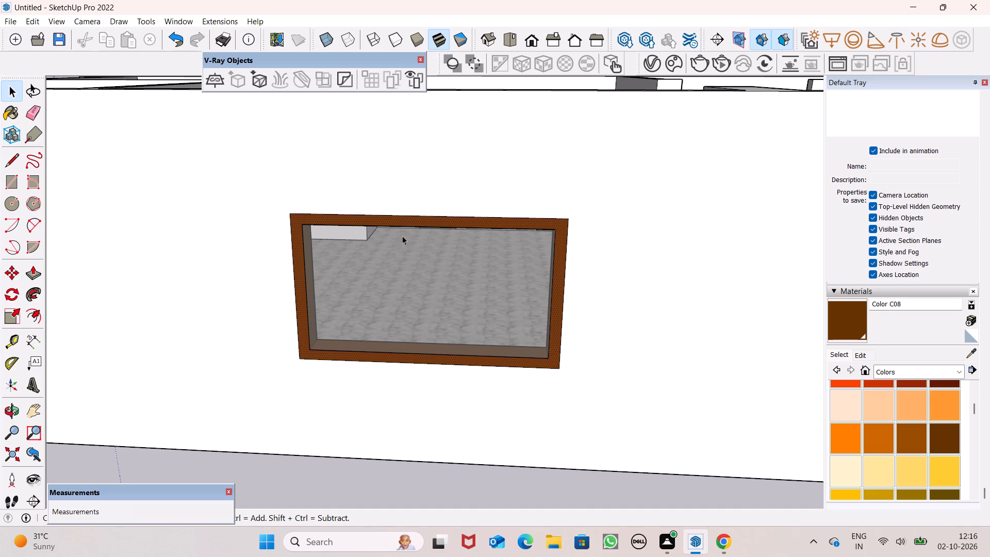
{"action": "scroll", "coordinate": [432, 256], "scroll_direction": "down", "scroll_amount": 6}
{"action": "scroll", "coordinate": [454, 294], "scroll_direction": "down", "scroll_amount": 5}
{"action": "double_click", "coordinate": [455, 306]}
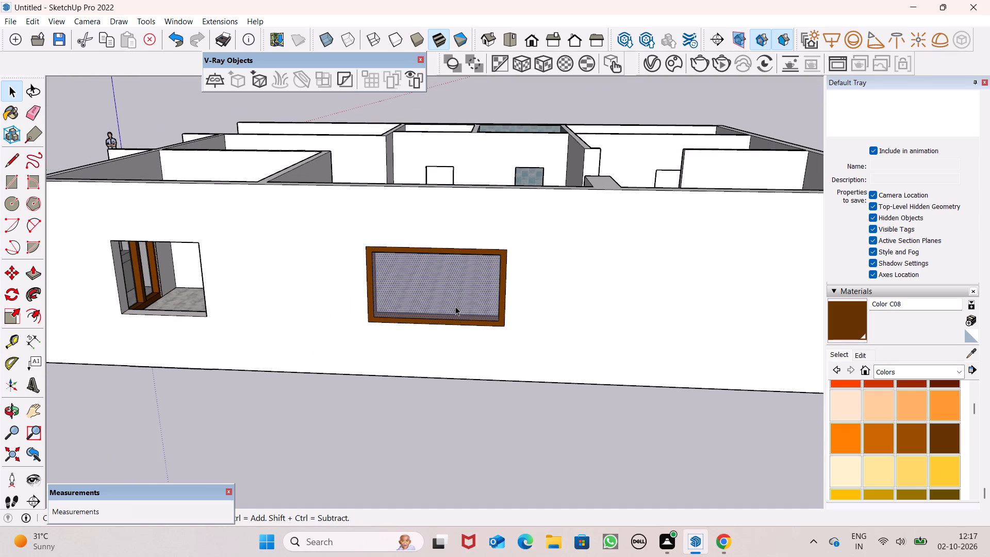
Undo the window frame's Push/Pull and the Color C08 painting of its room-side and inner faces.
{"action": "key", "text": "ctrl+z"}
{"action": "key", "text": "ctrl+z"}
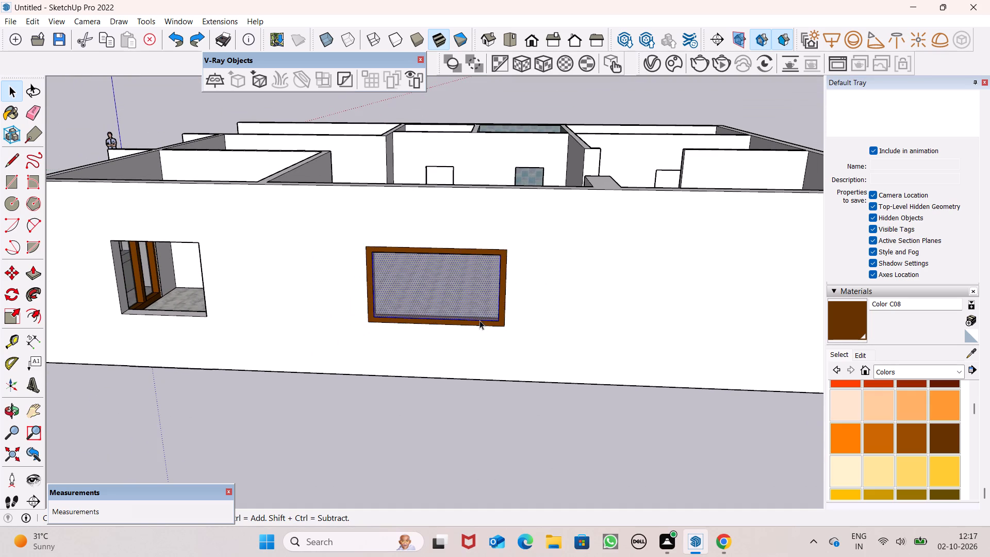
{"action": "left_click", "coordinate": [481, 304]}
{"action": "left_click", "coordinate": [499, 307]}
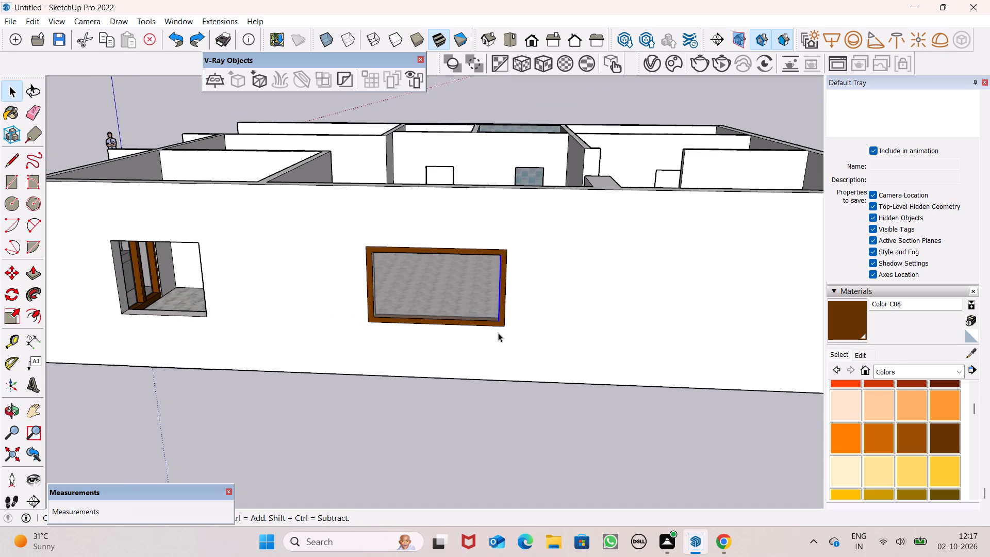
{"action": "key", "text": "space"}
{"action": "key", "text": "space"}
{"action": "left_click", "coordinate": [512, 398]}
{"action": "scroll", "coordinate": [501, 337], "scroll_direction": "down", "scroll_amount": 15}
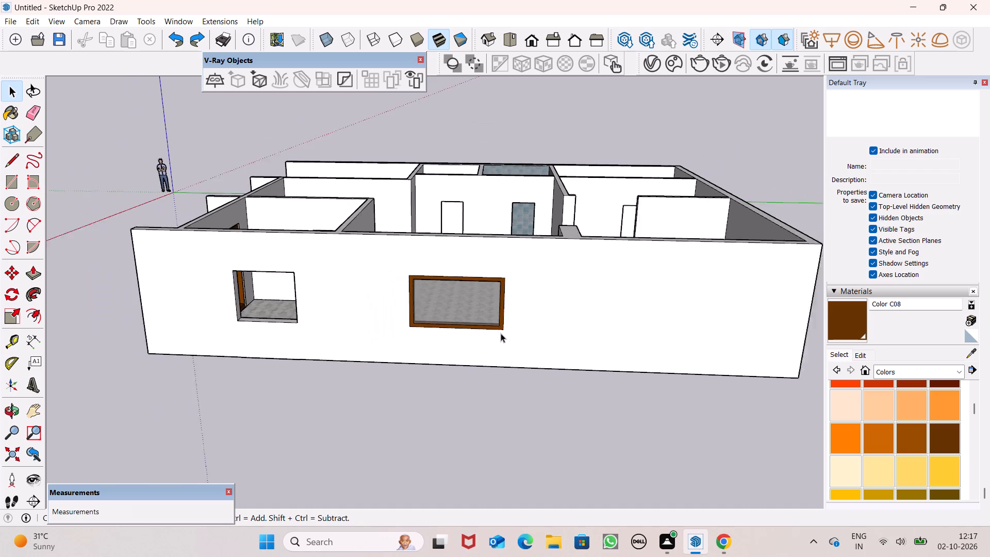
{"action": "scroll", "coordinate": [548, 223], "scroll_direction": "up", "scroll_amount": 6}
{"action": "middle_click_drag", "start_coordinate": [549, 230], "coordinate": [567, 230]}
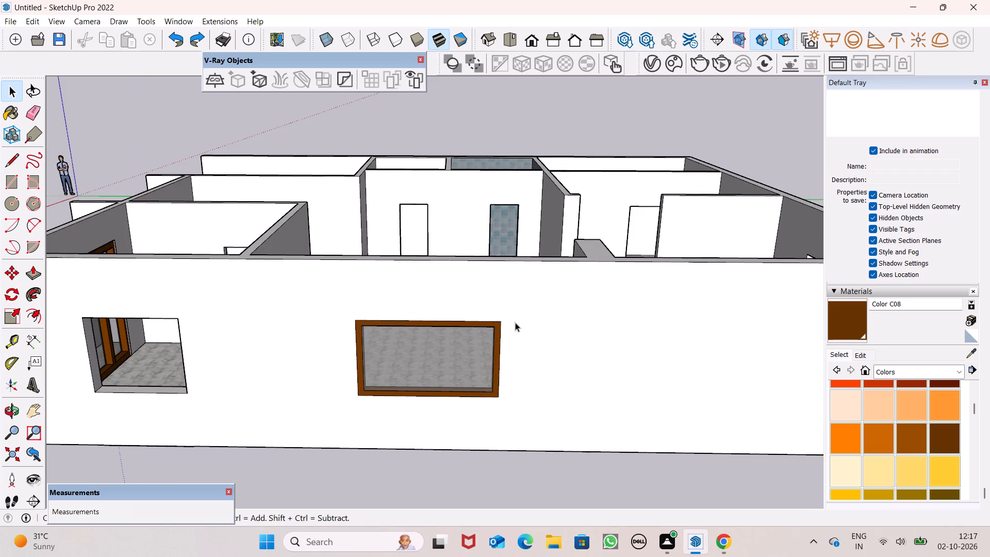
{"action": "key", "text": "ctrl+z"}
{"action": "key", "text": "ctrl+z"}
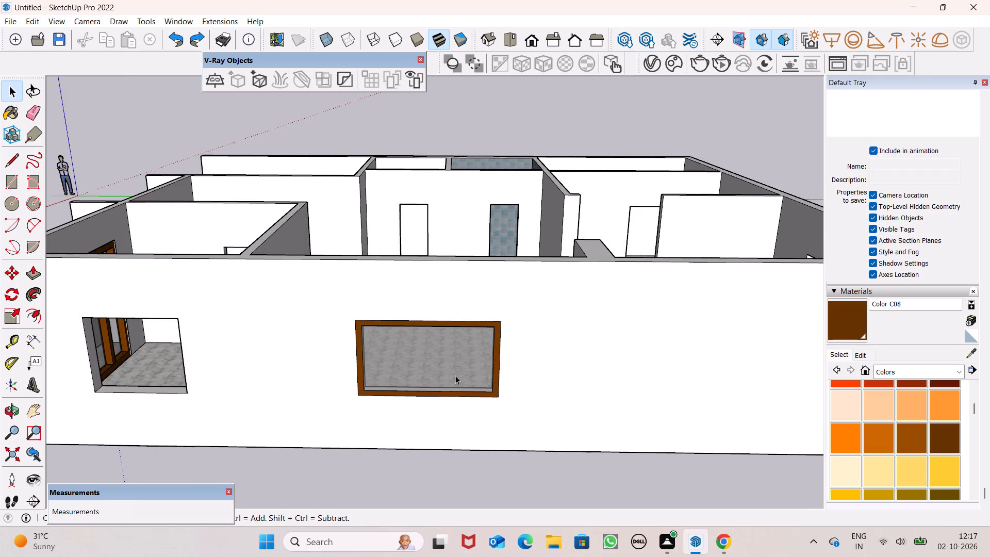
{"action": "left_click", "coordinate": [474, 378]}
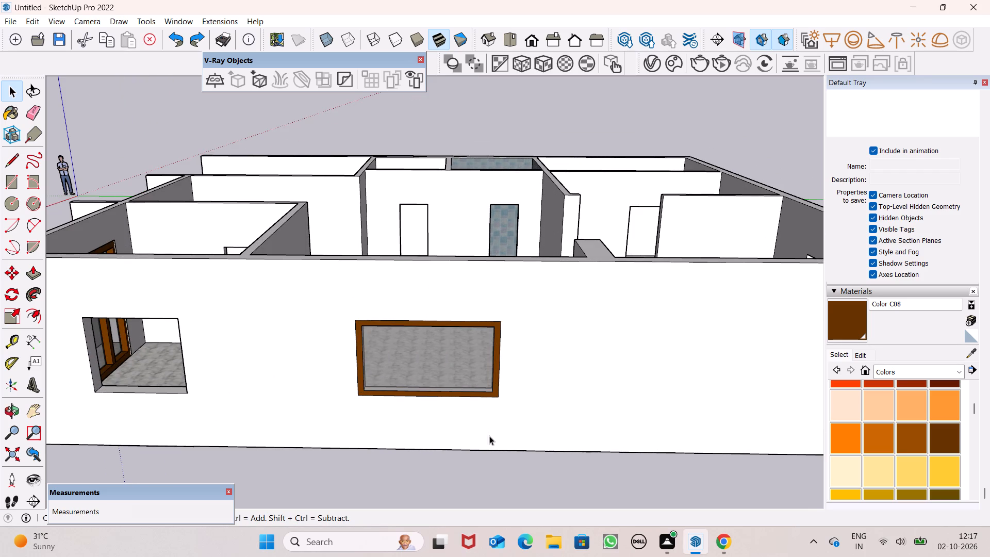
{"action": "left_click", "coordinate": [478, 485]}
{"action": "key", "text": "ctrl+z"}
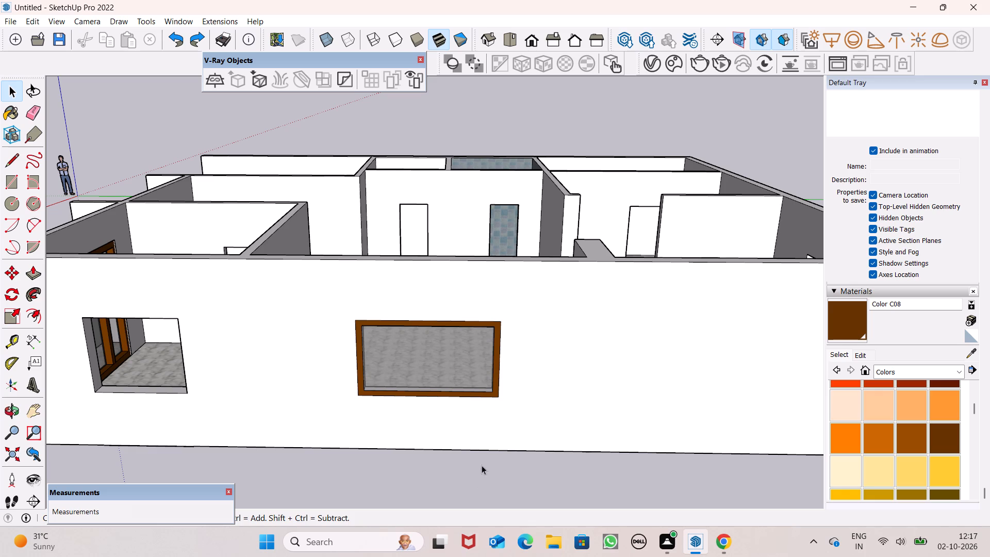
Undo two more recent edits to the window in the side wall's larger opening.
{"action": "left_click", "coordinate": [494, 394]}
{"action": "scroll", "coordinate": [489, 349], "scroll_direction": "down", "scroll_amount": 6}
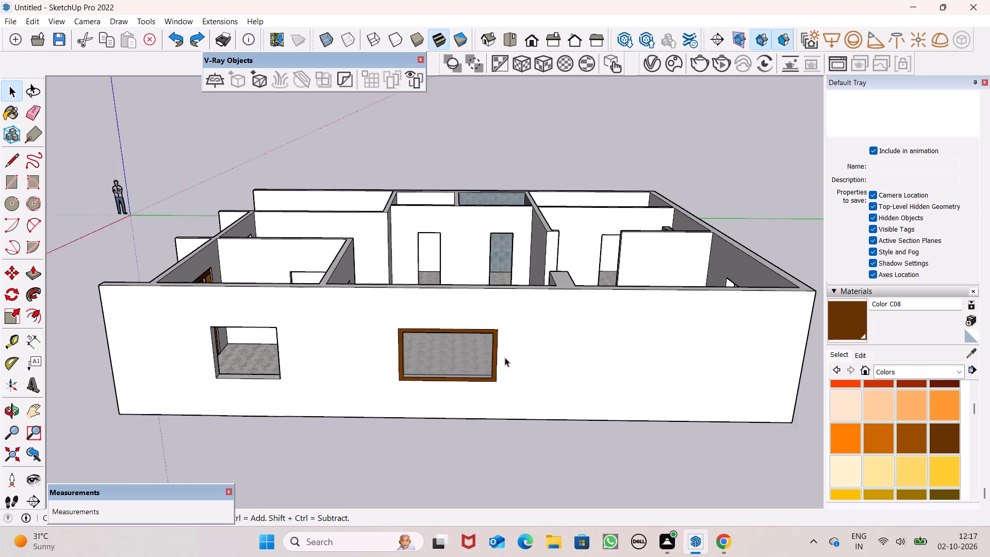
{"action": "key", "text": "ctrl+z"}
{"action": "left_click", "coordinate": [494, 364]}
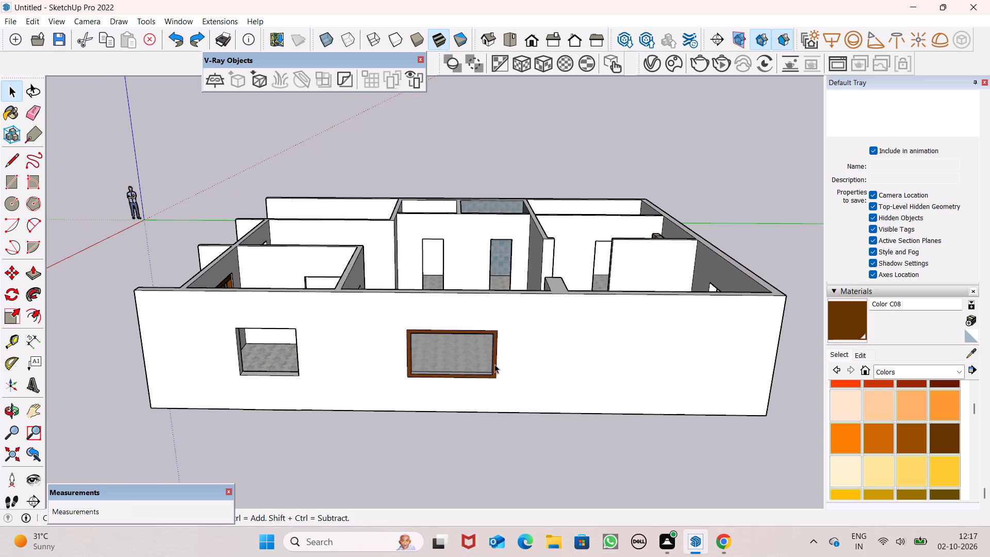
{"action": "scroll", "coordinate": [491, 370], "scroll_direction": "down", "scroll_amount": 7}
{"action": "middle_click_drag", "start_coordinate": [496, 374], "coordinate": [0, 463]}
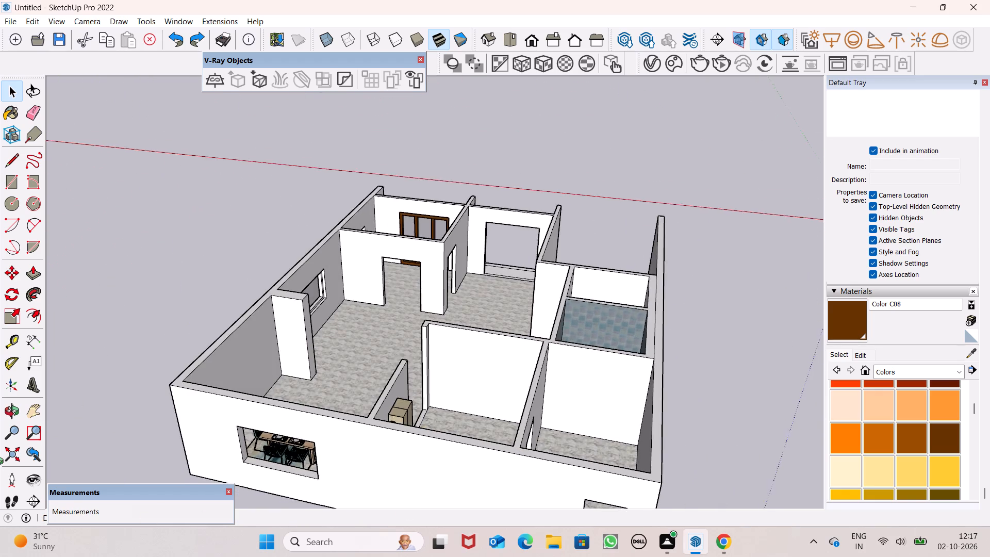
{"action": "middle_click_drag", "start_coordinate": [0, 463], "coordinate": [3, 456]}
{"action": "scroll", "coordinate": [309, 306], "scroll_direction": "up", "scroll_amount": 9}
{"action": "scroll", "coordinate": [335, 252], "scroll_direction": "up", "scroll_amount": 9}
{"action": "scroll", "coordinate": [292, 292], "scroll_direction": "up", "scroll_amount": 2}
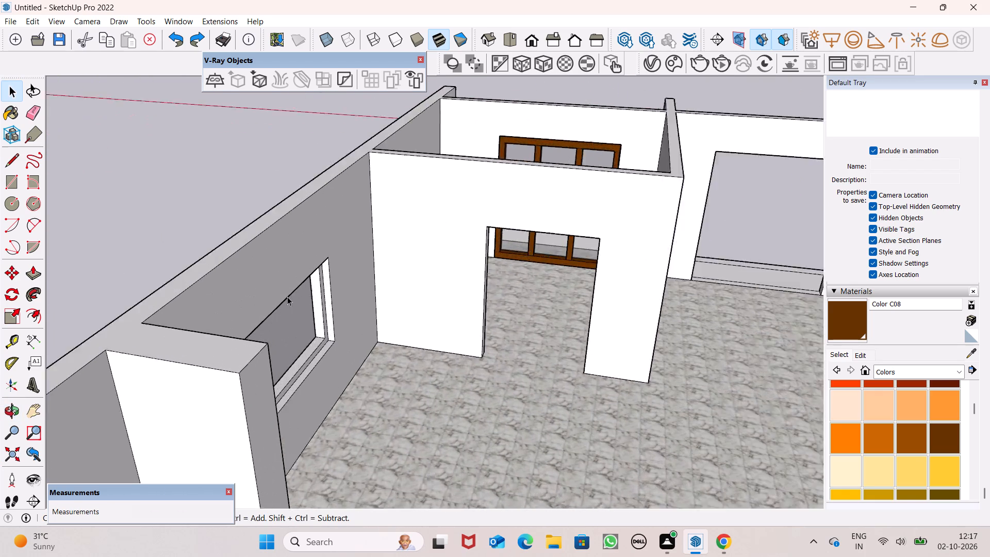
{"action": "scroll", "coordinate": [287, 297], "scroll_direction": "up", "scroll_amount": 4}
{"action": "left_click", "coordinate": [313, 333]}
{"action": "scroll", "coordinate": [309, 334], "scroll_direction": "down", "scroll_amount": 6}
{"action": "key", "text": "ctrl+z"}
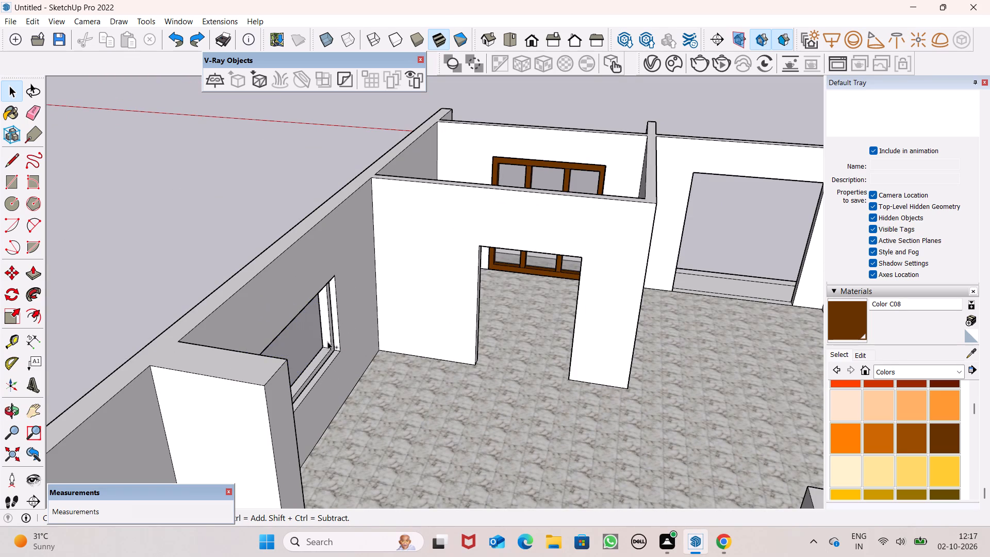
Move the window group out of the side wall's larger opening to free space outside the house.
{"action": "left_click", "coordinate": [322, 343]}
{"action": "scroll", "coordinate": [343, 356], "scroll_direction": "down", "scroll_amount": 4}
{"action": "key", "text": "m"}
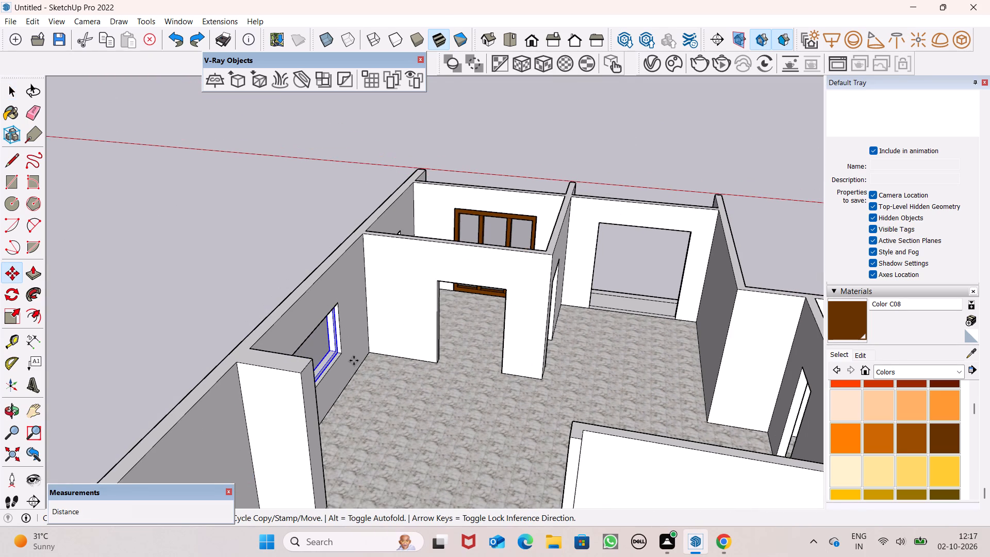
{"action": "key", "text": "Return"}
{"action": "scroll", "coordinate": [374, 366], "scroll_direction": "down", "scroll_amount": 6}
{"action": "middle_click_drag", "start_coordinate": [357, 385], "coordinate": [467, 404]}
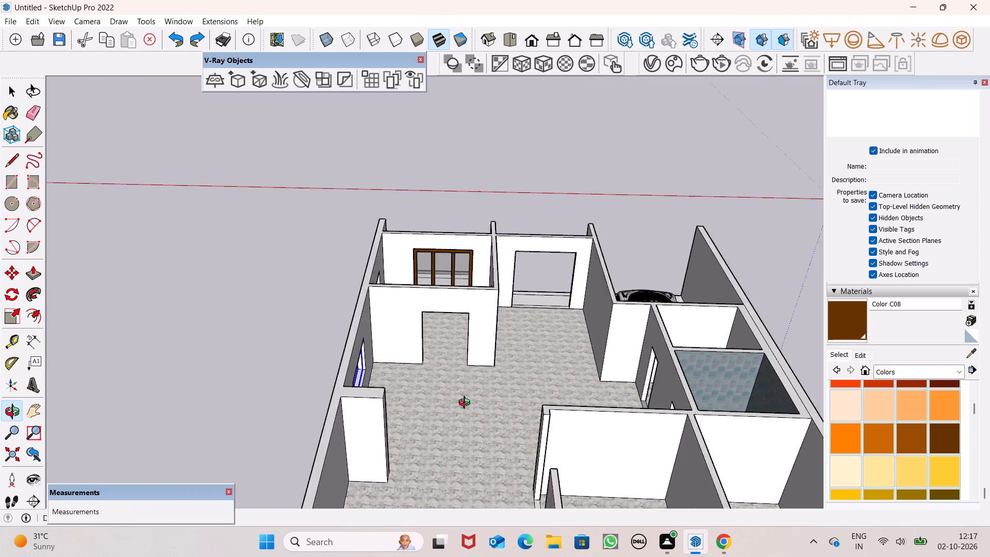
{"action": "middle_click_drag", "start_coordinate": [467, 404], "coordinate": [851, 316]}
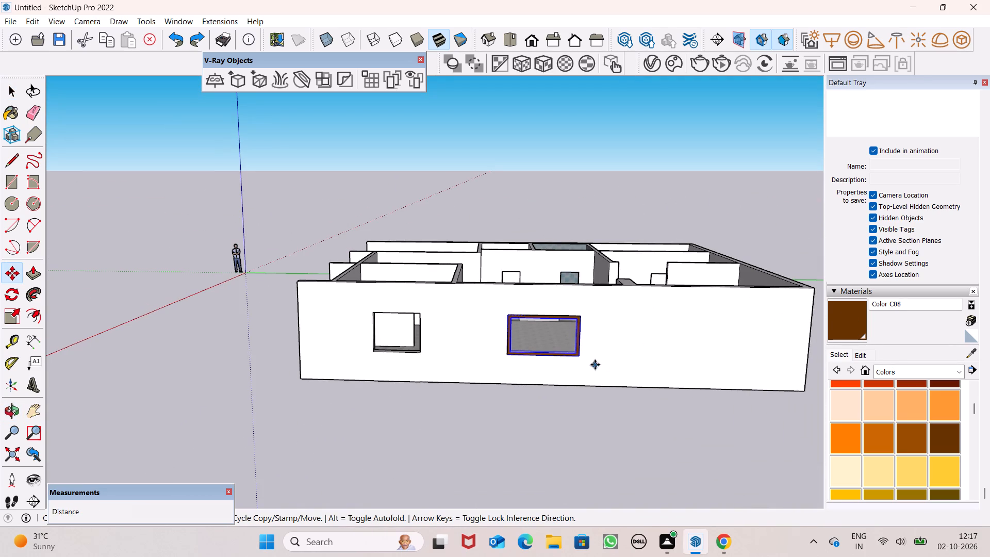
{"action": "left_click_drag", "start_coordinate": [577, 351], "coordinate": [610, 415]}
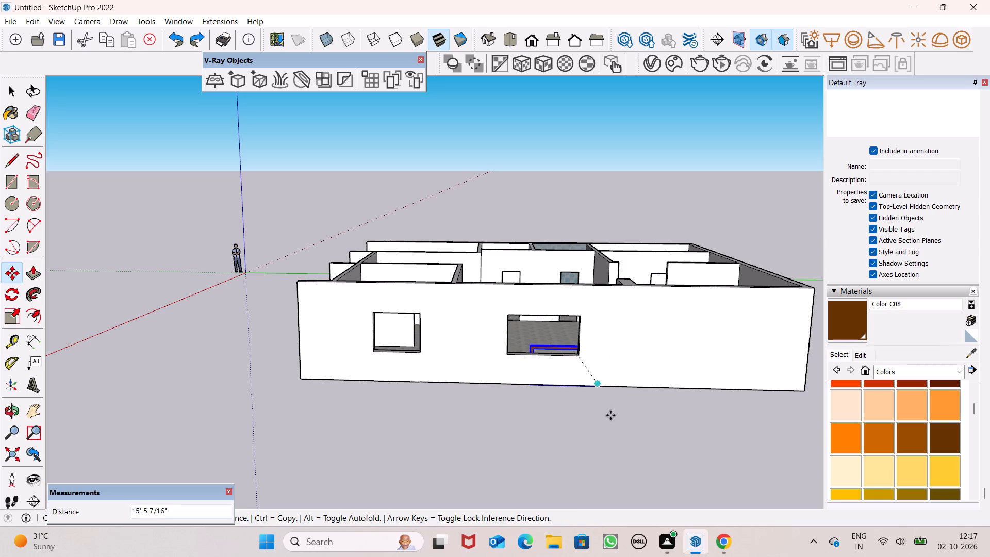
{"action": "left_click_drag", "start_coordinate": [610, 415], "coordinate": [621, 462]}
{"action": "key", "text": "space"}
{"action": "key", "text": "space"}
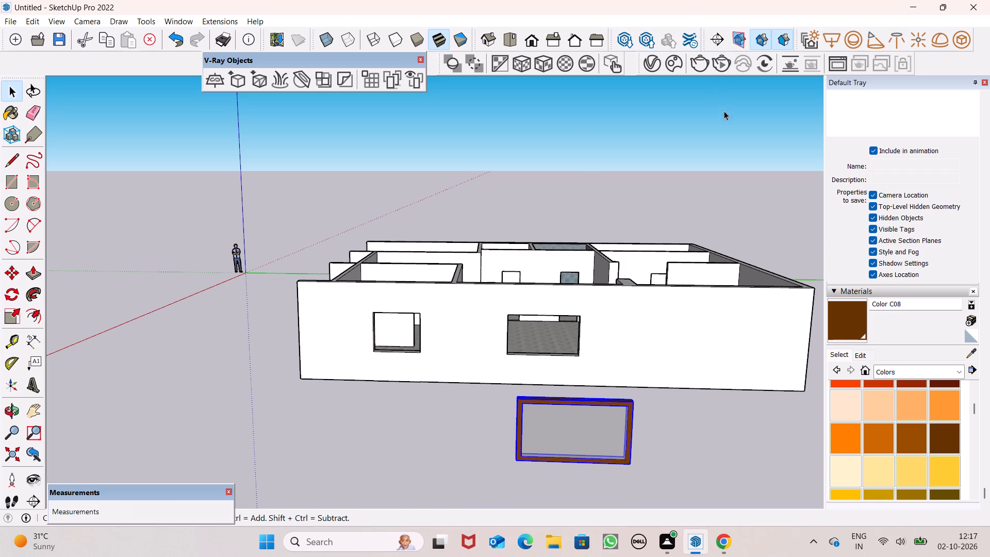
Explode the window group standing outside the house into editable frame and glass faces.
{"action": "scroll", "coordinate": [724, 129], "scroll_direction": "down", "scroll_amount": 7}
{"action": "middle_click_drag", "start_coordinate": [757, 321], "coordinate": [358, 381]}
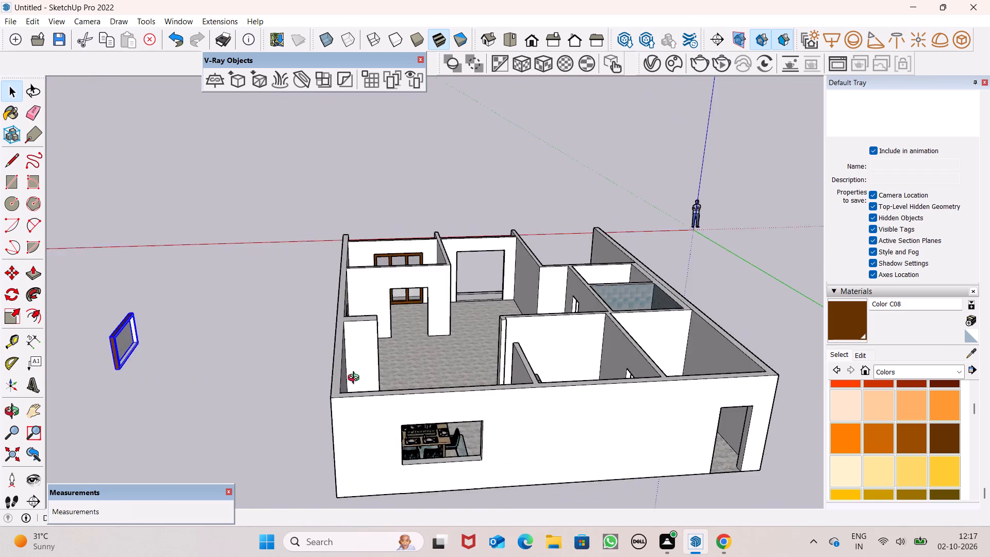
{"action": "scroll", "coordinate": [131, 346], "scroll_direction": "up", "scroll_amount": 8}
{"action": "scroll", "coordinate": [104, 314], "scroll_direction": "up", "scroll_amount": 8}
{"action": "middle_click_drag", "start_coordinate": [131, 322], "coordinate": [114, 329]}
{"action": "scroll", "coordinate": [172, 339], "scroll_direction": "up", "scroll_amount": 3}
{"action": "scroll", "coordinate": [279, 269], "scroll_direction": "down", "scroll_amount": 2}
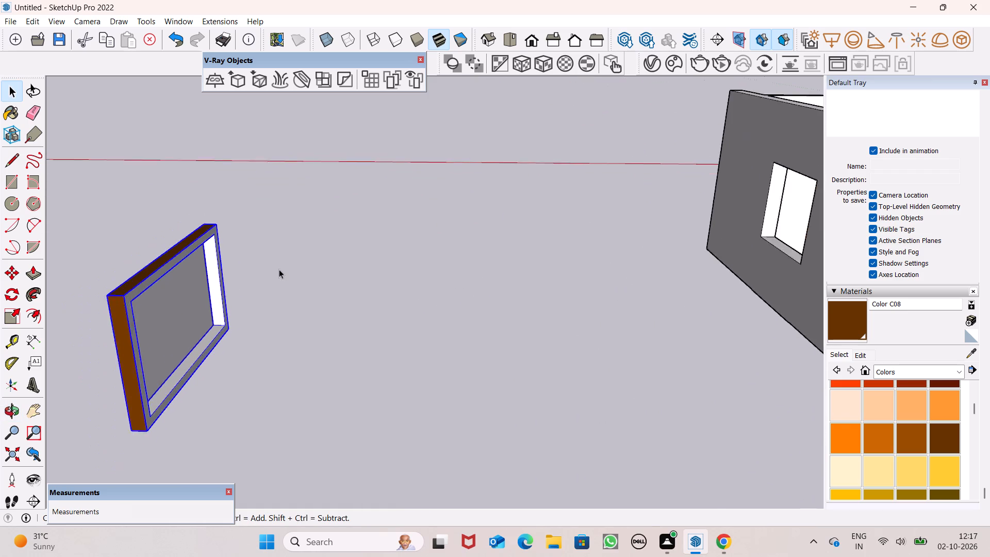
{"action": "scroll", "coordinate": [279, 269], "scroll_direction": "down", "scroll_amount": 4}
{"action": "left_click", "coordinate": [313, 331]}
{"action": "key", "text": "space"}
{"action": "scroll", "coordinate": [309, 310], "scroll_direction": "up", "scroll_amount": 6}
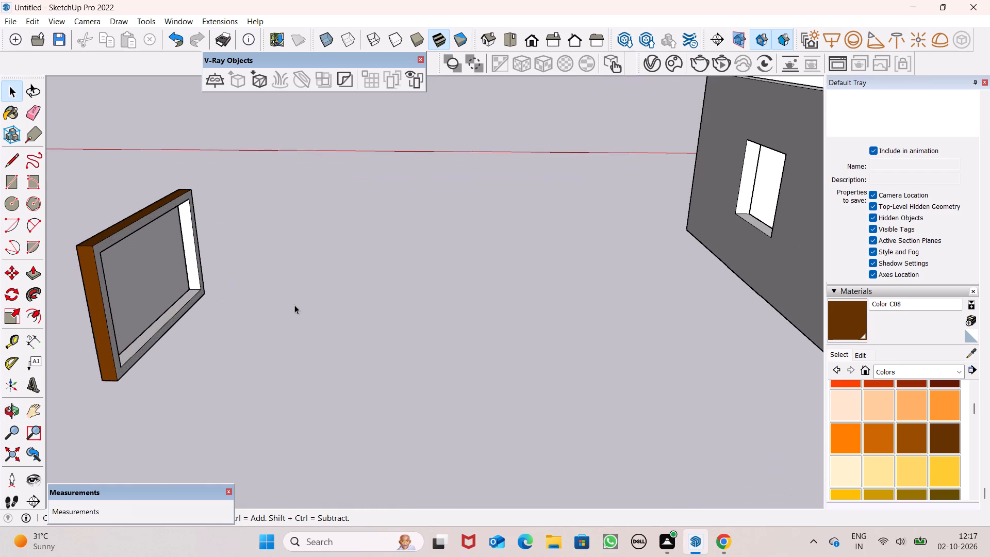
{"action": "middle_click_drag", "start_coordinate": [294, 305], "coordinate": [231, 317]}
{"action": "scroll", "coordinate": [228, 206], "scroll_direction": "down", "scroll_amount": 5}
{"action": "scroll", "coordinate": [125, 257], "scroll_direction": "up", "scroll_amount": 7}
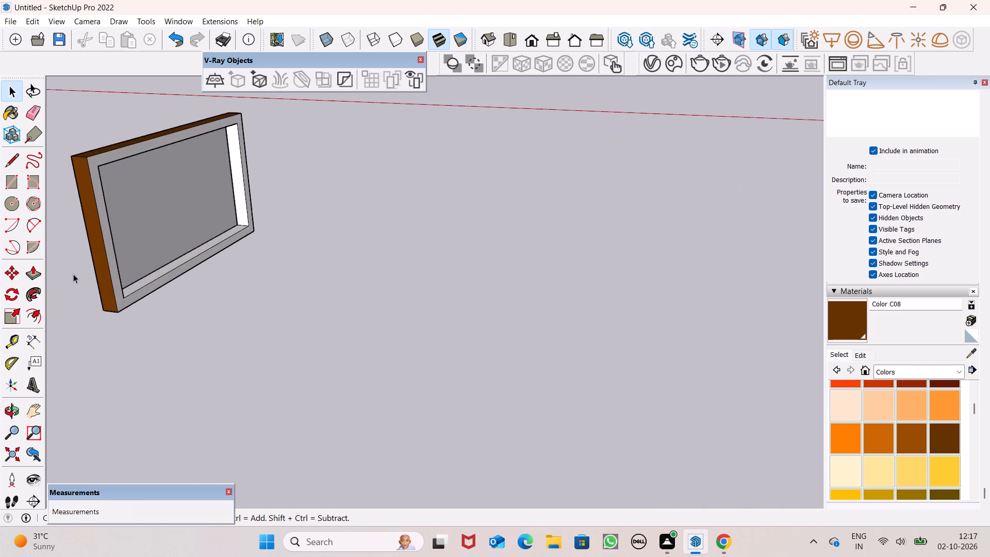
{"action": "scroll", "coordinate": [80, 258], "scroll_direction": "up", "scroll_amount": 5}
{"action": "left_click", "coordinate": [140, 242]}
{"action": "scroll", "coordinate": [349, 265], "scroll_direction": "up", "scroll_amount": 2}
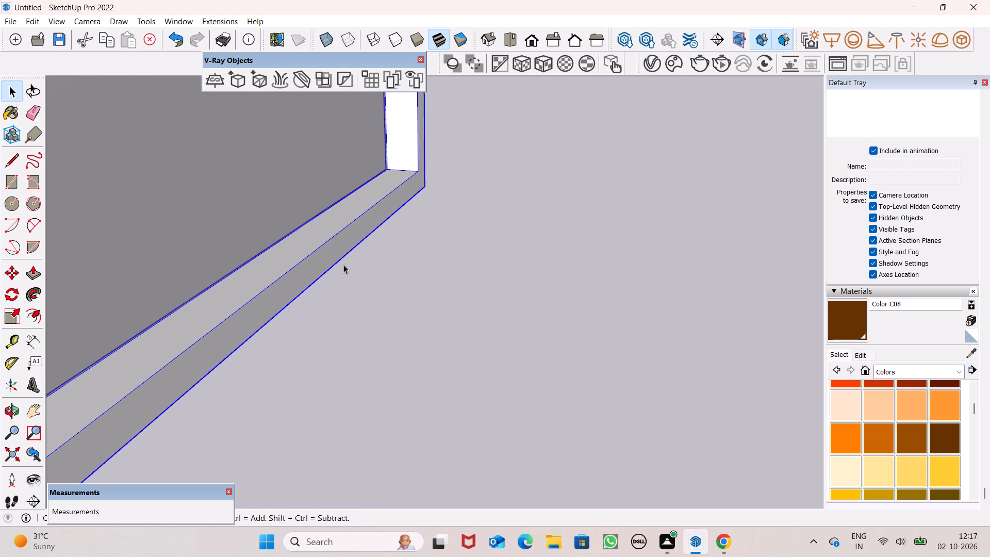
{"action": "right_click", "coordinate": [343, 265]}
{"action": "left_click", "coordinate": [174, 315]}
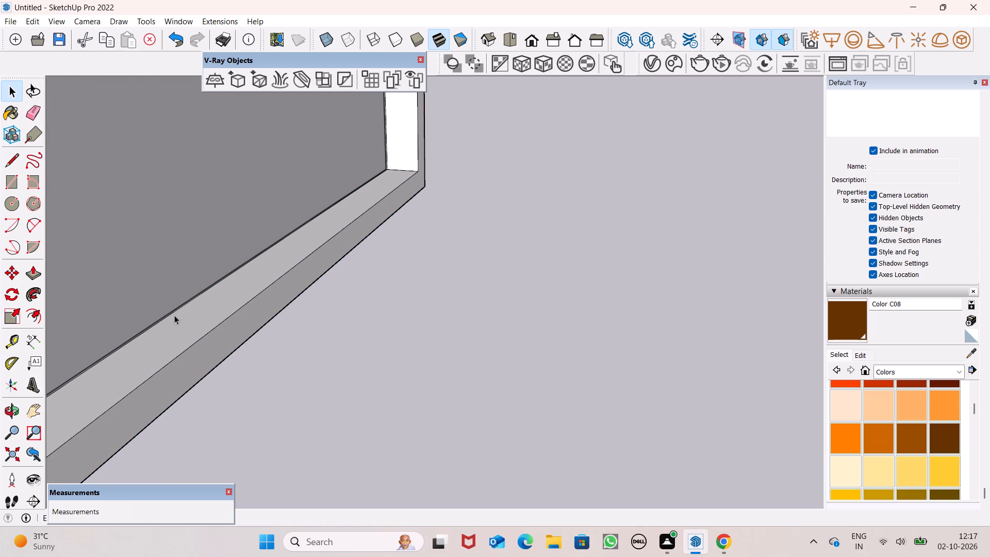
{"action": "right_click", "coordinate": [194, 314]}
{"action": "left_click", "coordinate": [263, 137]}
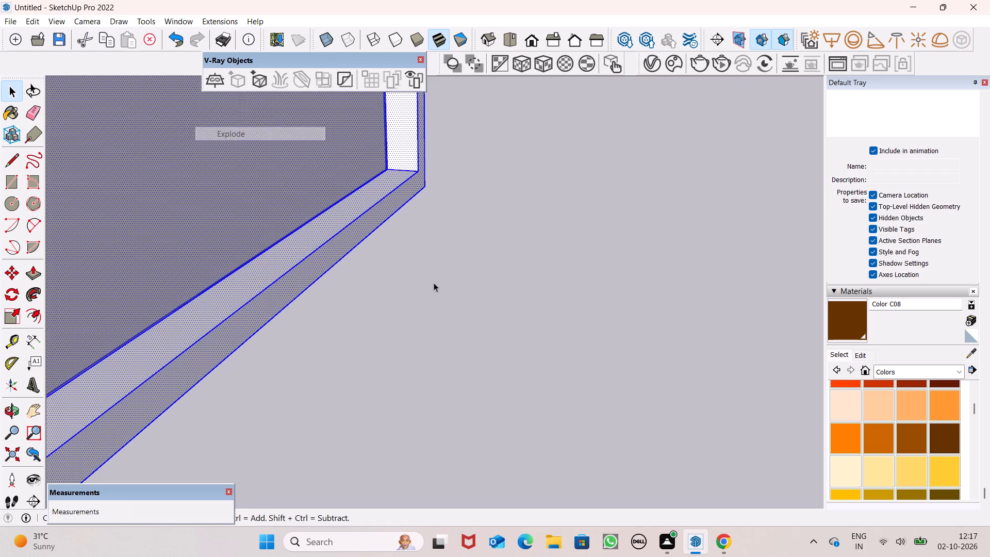
{"action": "left_click", "coordinate": [486, 338]}
{"action": "scroll", "coordinate": [581, 261], "scroll_direction": "down", "scroll_amount": 8}
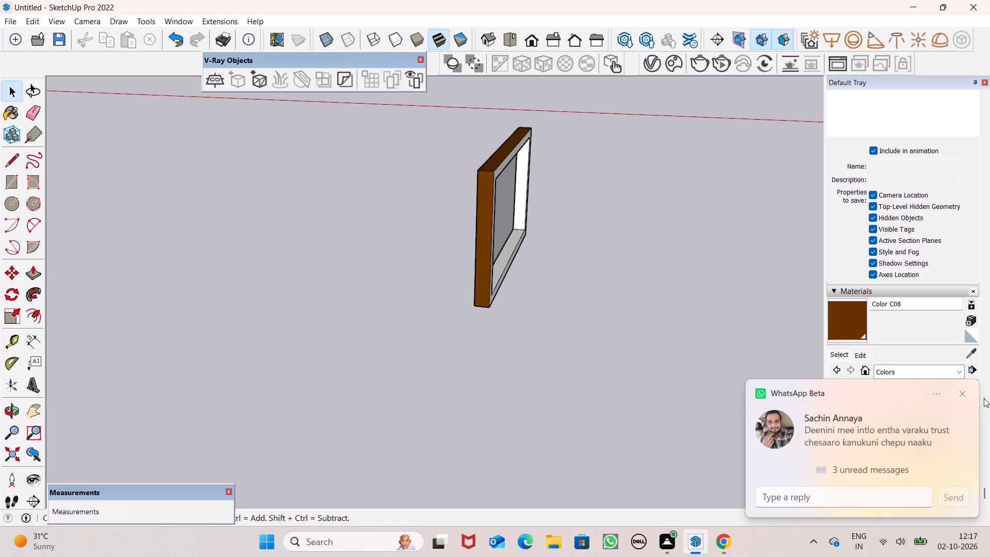
{"action": "left_click", "coordinate": [963, 396]}
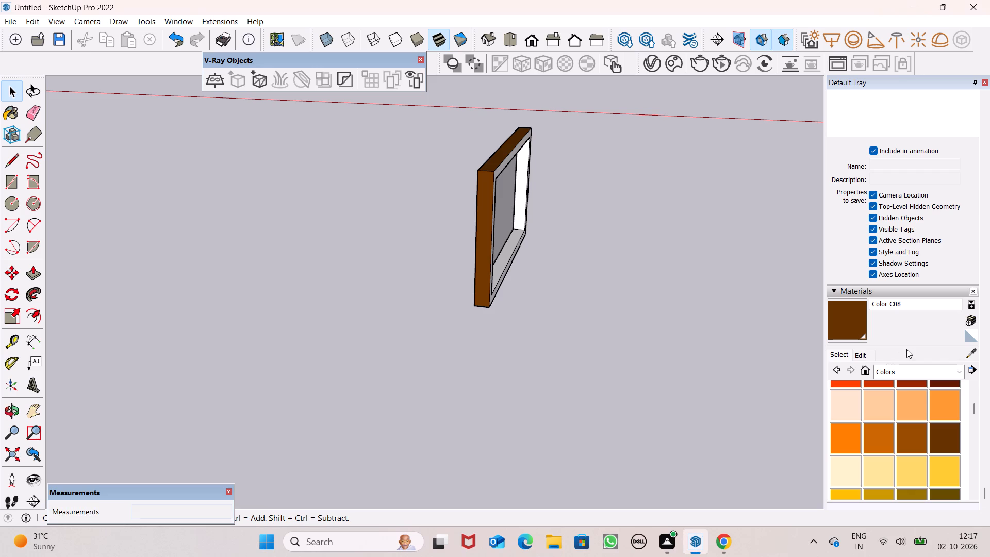
Adjust the window frame's depth with Push/Pull on its unpainted white face, pulling out about 5/8" and pushing back about 2 1/4".
{"action": "middle_click_drag", "start_coordinate": [532, 225], "coordinate": [254, 215]}
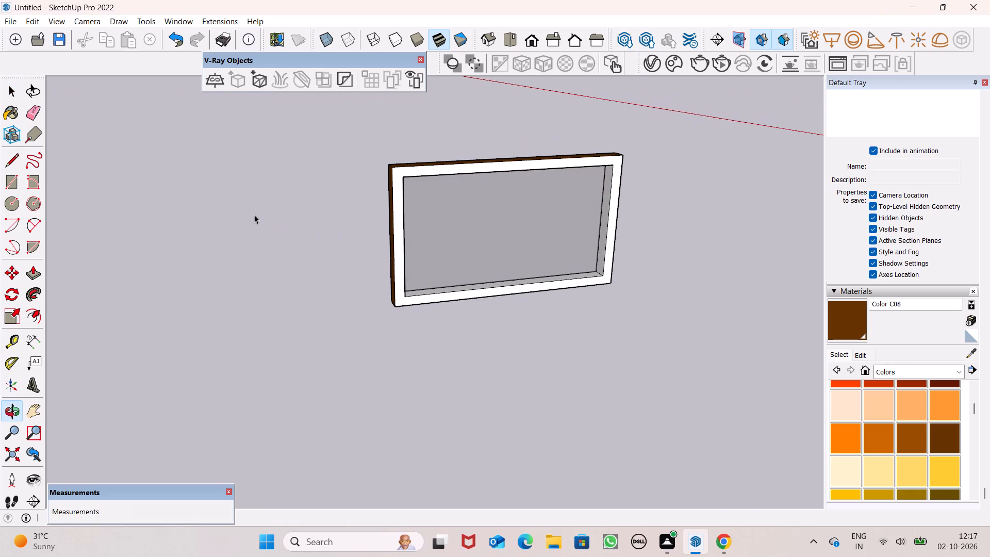
{"action": "left_click", "coordinate": [33, 274]}
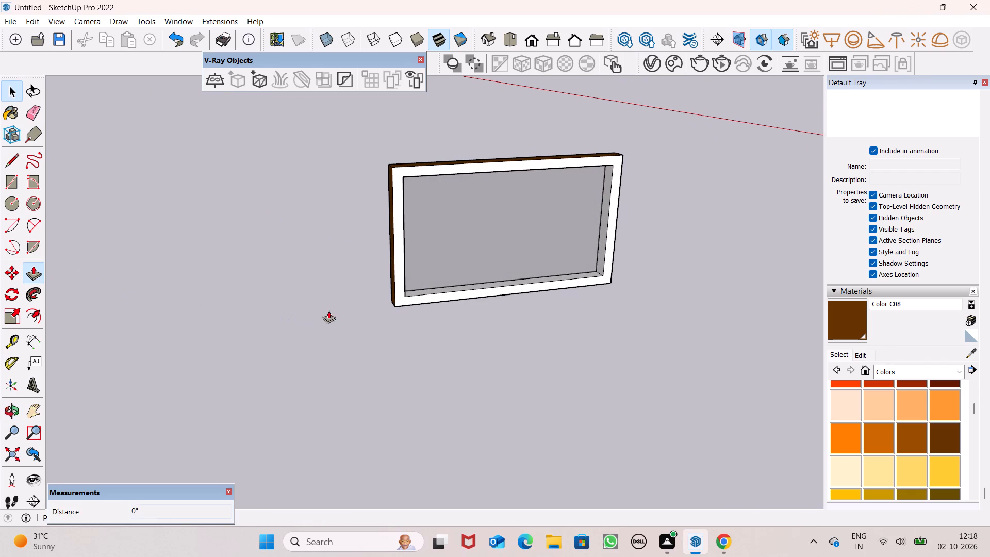
{"action": "left_click_drag", "start_coordinate": [398, 289], "coordinate": [400, 296]}
{"action": "left_click", "coordinate": [400, 296]}
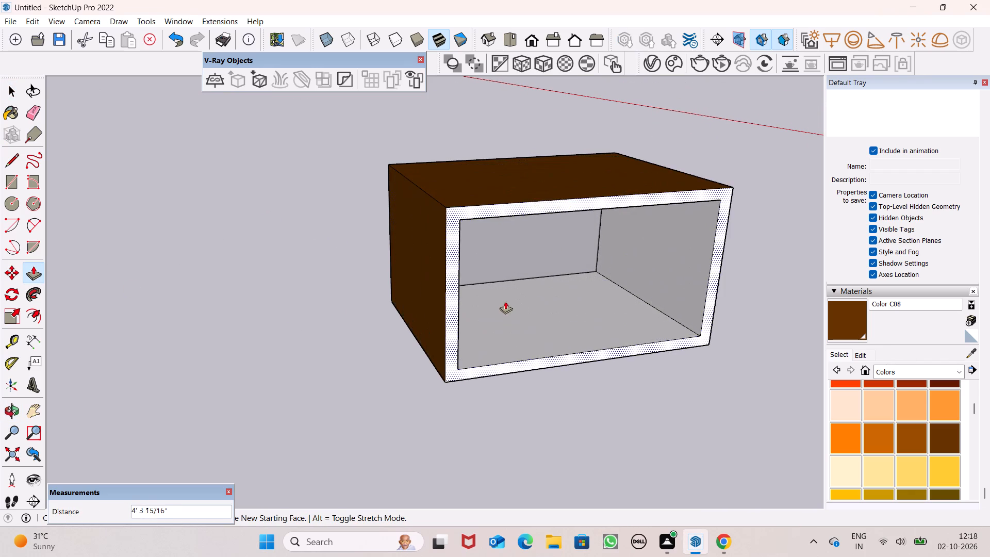
{"action": "middle_click_drag", "start_coordinate": [472, 279], "coordinate": [800, 400]}
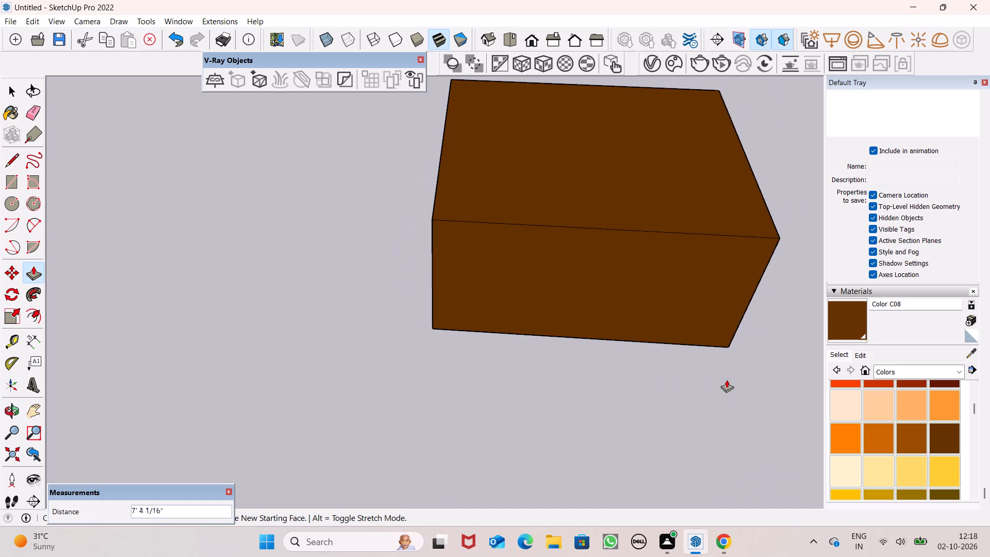
{"action": "left_click", "coordinate": [460, 353]}
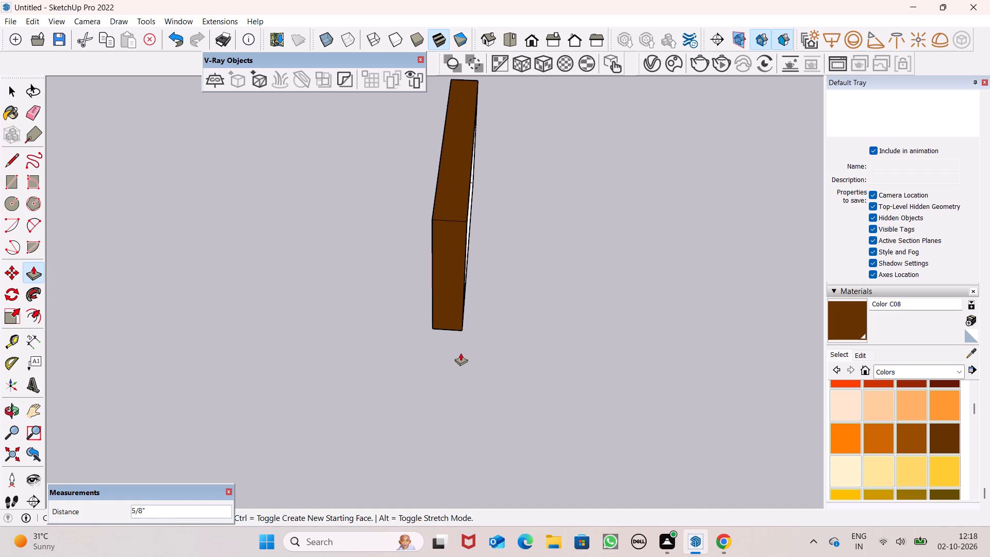
{"action": "middle_click_drag", "start_coordinate": [517, 334], "coordinate": [246, 266]}
{"action": "scroll", "coordinate": [378, 252], "scroll_direction": "up", "scroll_amount": 8}
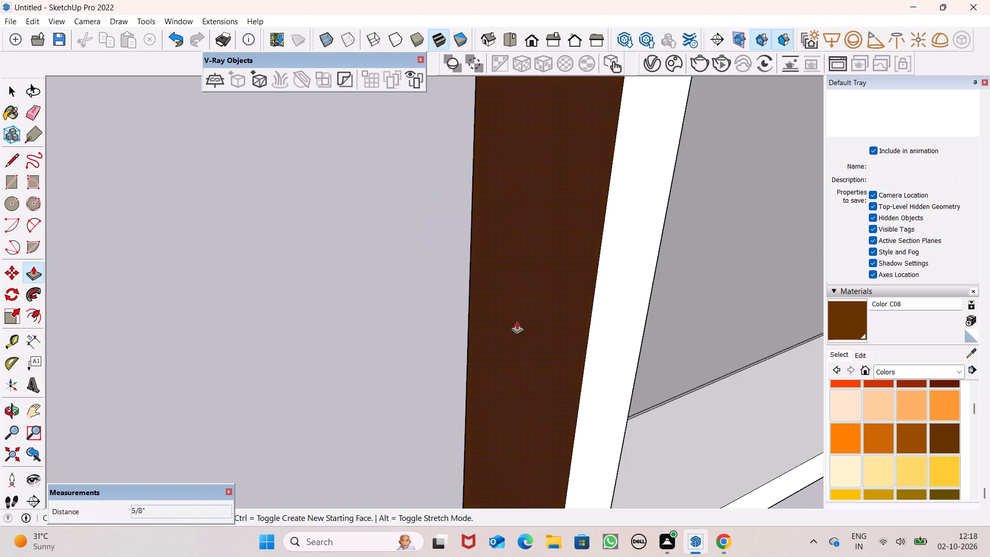
{"action": "scroll", "coordinate": [536, 327], "scroll_direction": "down", "scroll_amount": 5}
{"action": "left_click_drag", "start_coordinate": [582, 356], "coordinate": [565, 347]}
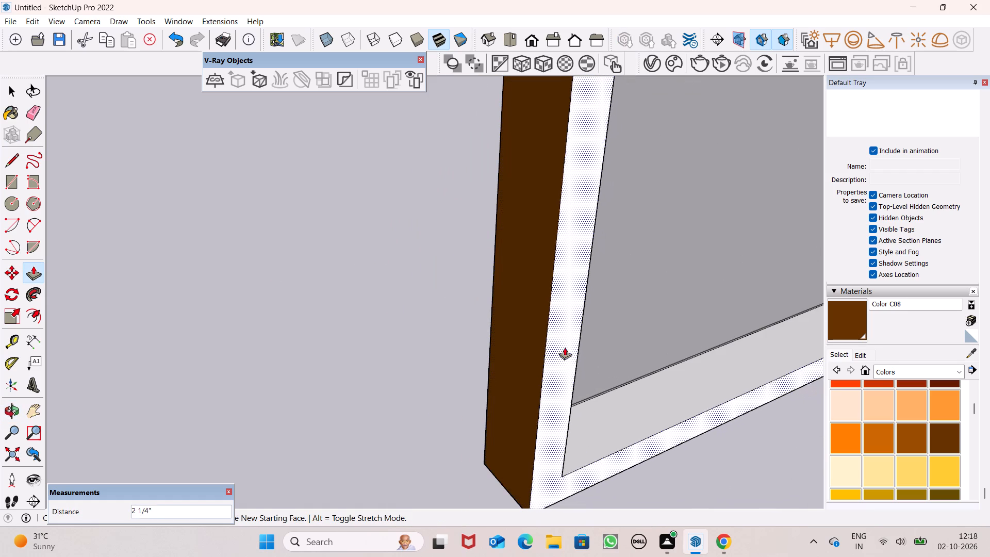
{"action": "left_click_drag", "start_coordinate": [565, 347], "coordinate": [563, 347]}
{"action": "scroll", "coordinate": [559, 347], "scroll_direction": "down", "scroll_amount": 8}
{"action": "scroll", "coordinate": [458, 301], "scroll_direction": "down", "scroll_amount": 6}
{"action": "key", "text": "space"}
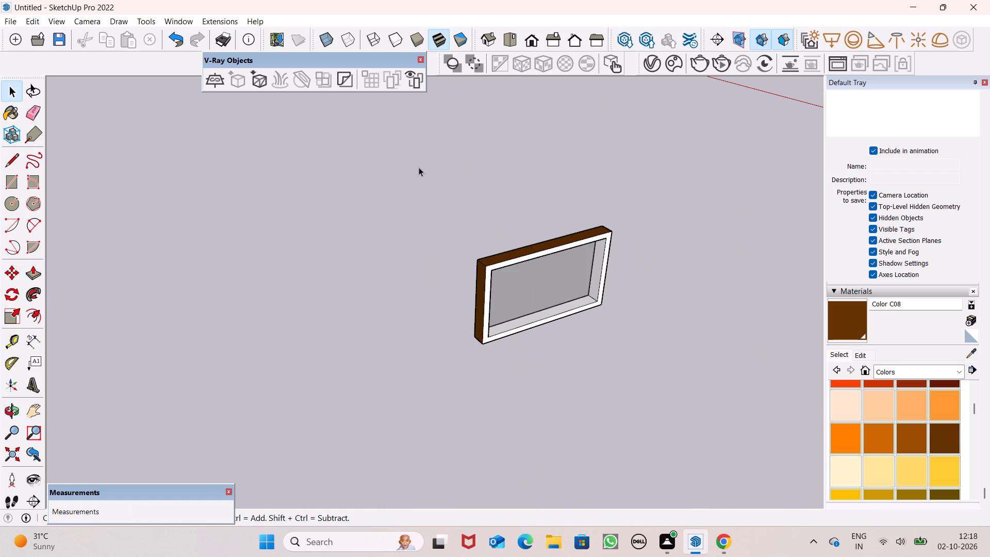
Paint the window frame's white face and its unpainted inner faces with Color C08.
{"action": "left_click", "coordinate": [851, 321]}
{"action": "scroll", "coordinate": [667, 291], "scroll_direction": "up", "scroll_amount": 7}
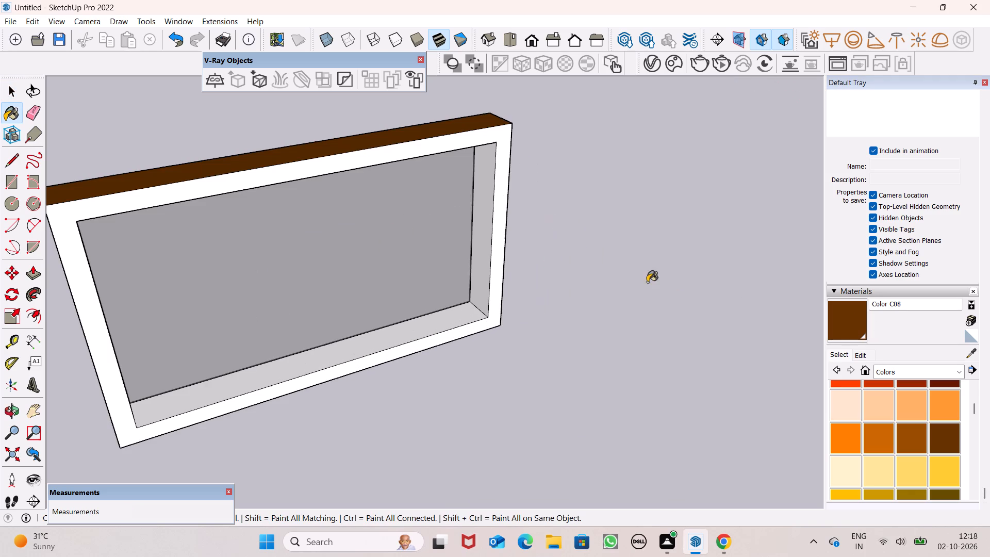
{"action": "left_click", "coordinate": [499, 233]}
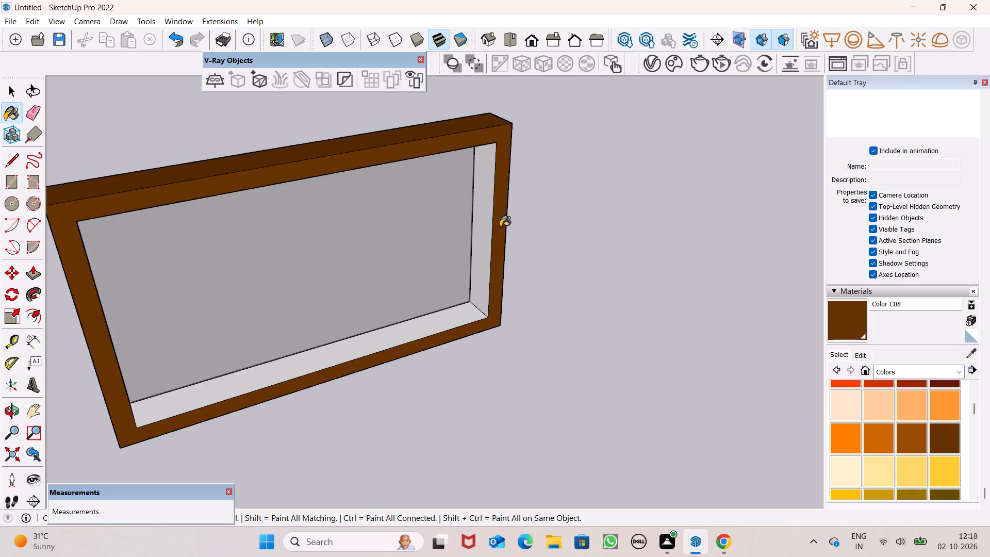
{"action": "left_click", "coordinate": [485, 225]}
{"action": "left_click", "coordinate": [439, 328]}
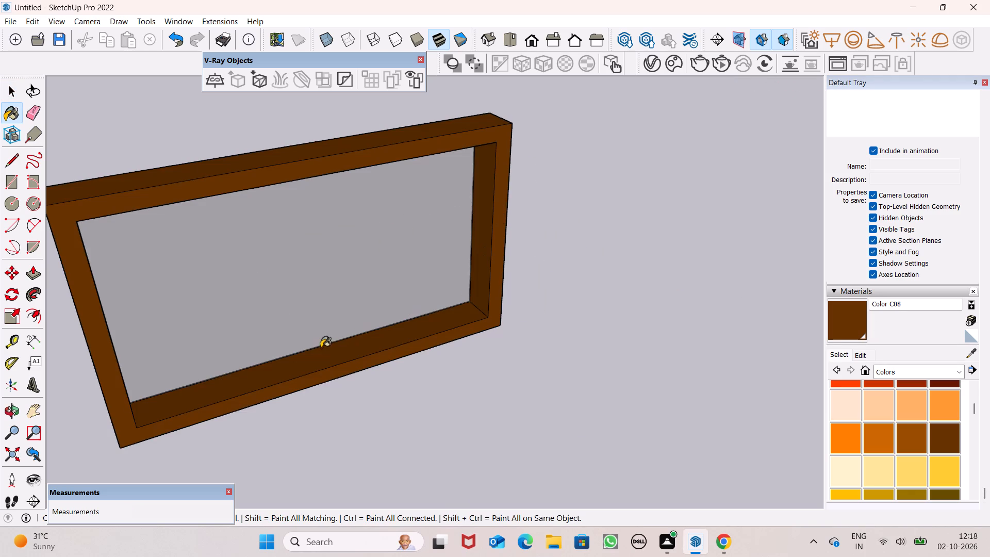
{"action": "middle_click_drag", "start_coordinate": [314, 348], "coordinate": [97, 266]}
{"action": "scroll", "coordinate": [159, 216], "scroll_direction": "up", "scroll_amount": 3}
{"action": "left_click", "coordinate": [244, 219]}
{"action": "scroll", "coordinate": [266, 248], "scroll_direction": "up", "scroll_amount": 1}
{"action": "scroll", "coordinate": [269, 251], "scroll_direction": "down", "scroll_amount": 4}
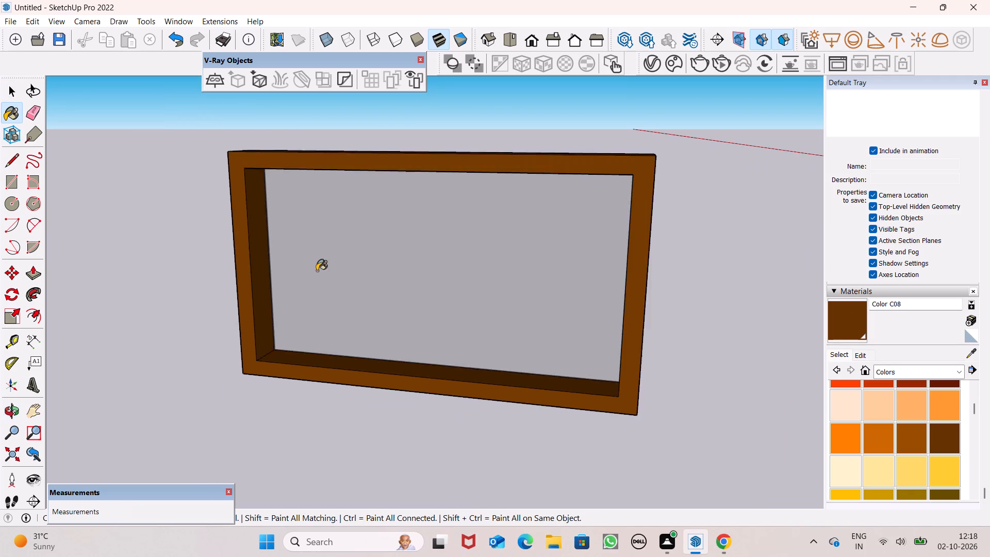
Select all the window's connected frame and glass geometry and make it a group.
{"action": "scroll", "coordinate": [317, 271], "scroll_direction": "down", "scroll_amount": 9}
{"action": "middle_click_drag", "start_coordinate": [448, 288], "coordinate": [837, 390]}
{"action": "key", "text": "space"}
{"action": "triple_click", "coordinate": [393, 276]}
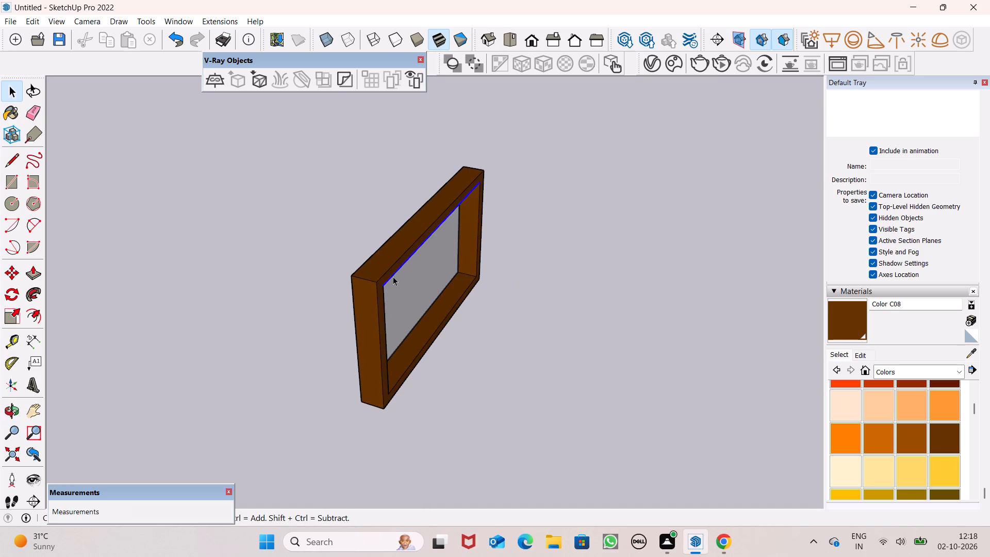
{"action": "right_click", "coordinate": [393, 277]}
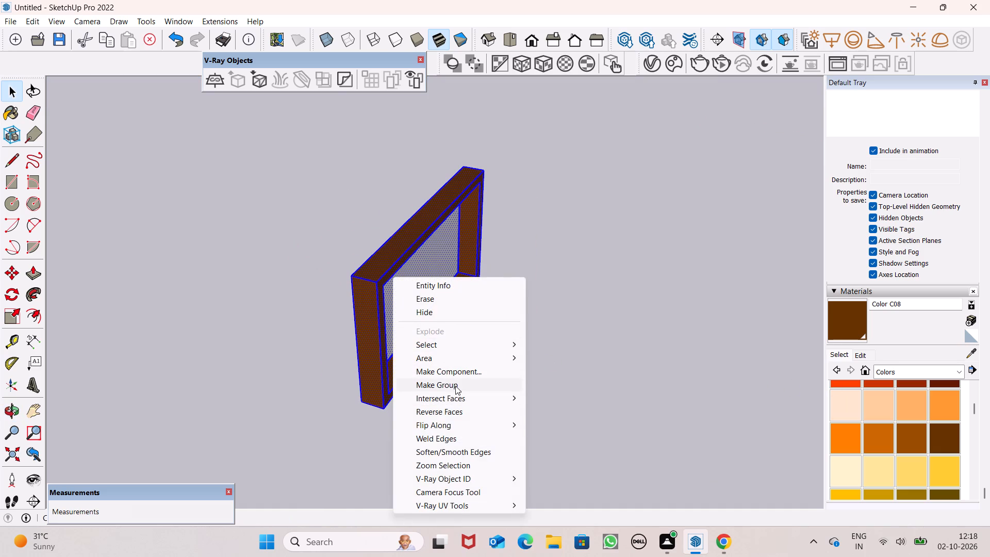
{"action": "left_click", "coordinate": [455, 386]}
Move the grouped brown-framed glass window about 28 feet from outside back to the house's side wall.
{"action": "scroll", "coordinate": [442, 269], "scroll_direction": "up", "scroll_amount": 1}
{"action": "scroll", "coordinate": [442, 269], "scroll_direction": "down", "scroll_amount": 12}
{"action": "key", "text": "m"}
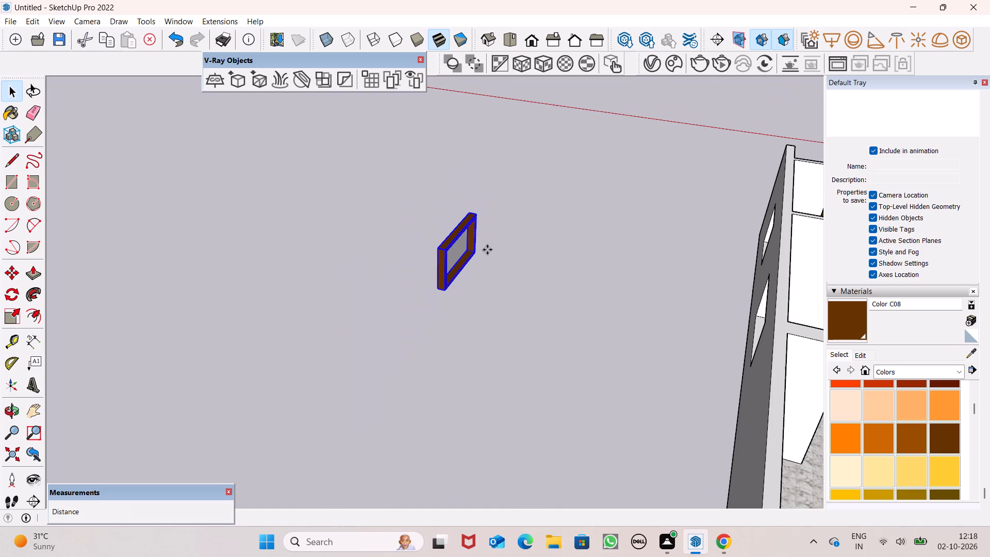
{"action": "key", "text": "Return"}
{"action": "scroll", "coordinate": [486, 278], "scroll_direction": "down", "scroll_amount": 3}
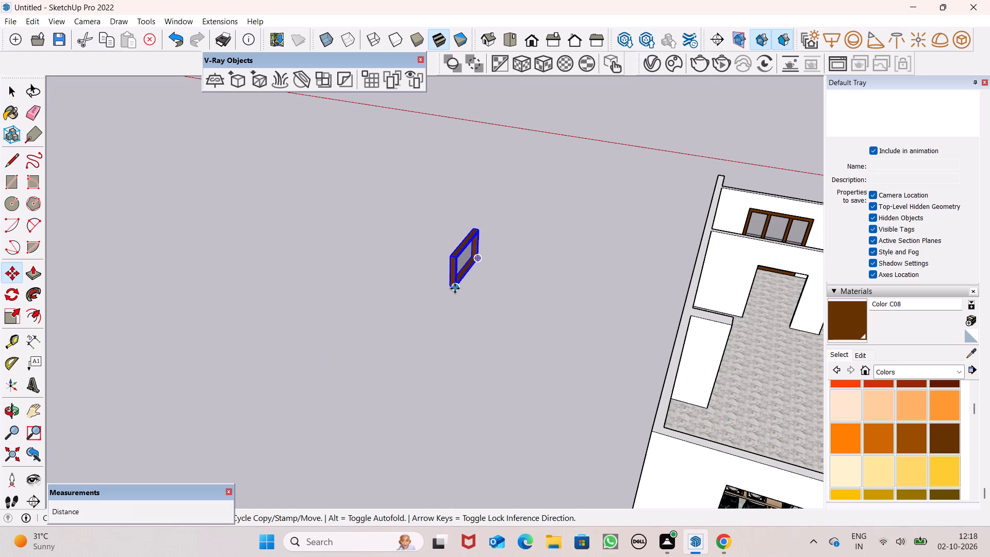
{"action": "left_click_drag", "start_coordinate": [455, 288], "coordinate": [684, 343]}
Move the window by its upper corner about 12' 6" to the upper corner of the side wall's larger opening.
{"action": "middle_click_drag", "start_coordinate": [676, 329], "coordinate": [682, 343]}
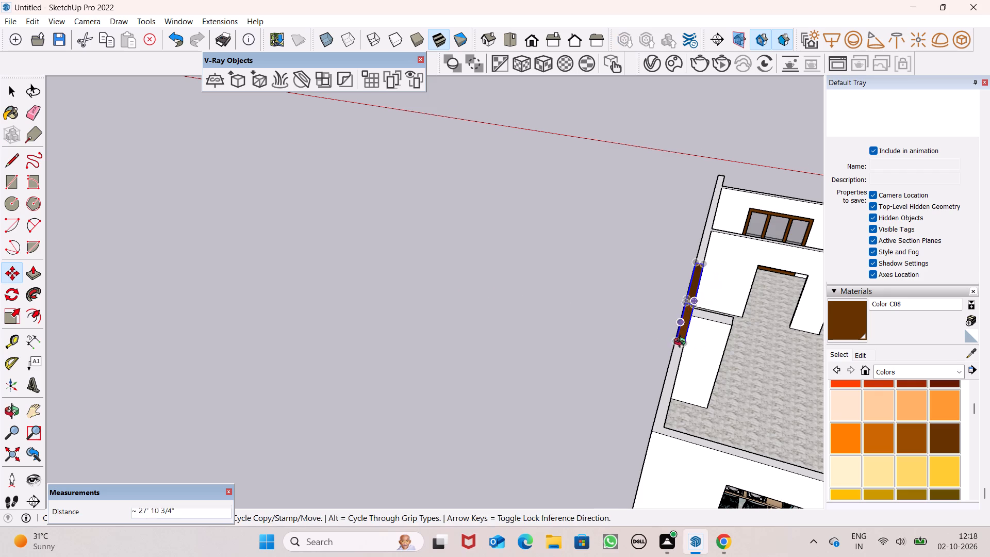
{"action": "middle_click_drag", "start_coordinate": [682, 343], "coordinate": [989, 354]}
{"action": "scroll", "coordinate": [535, 151], "scroll_direction": "up", "scroll_amount": 7}
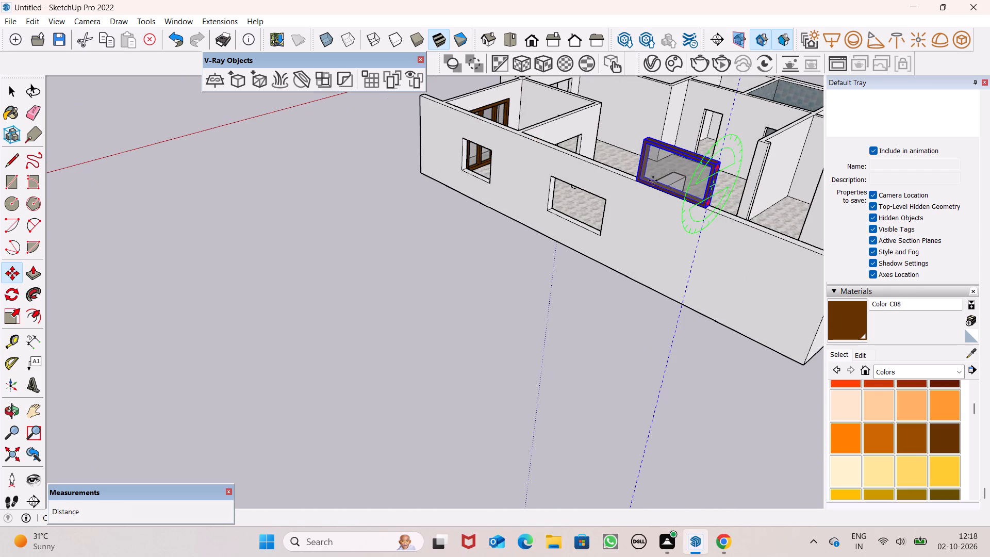
{"action": "middle_click_drag", "start_coordinate": [621, 298], "coordinate": [865, 286]}
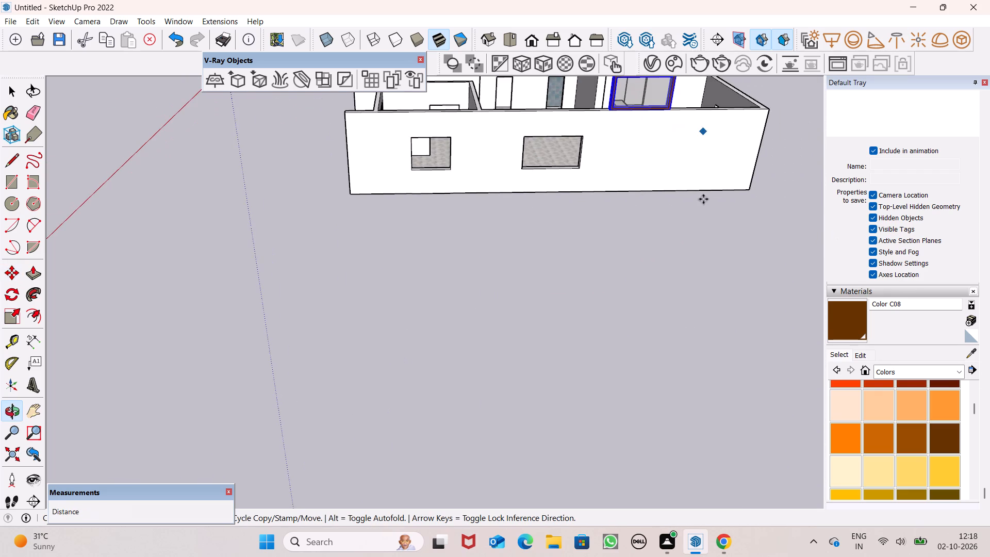
{"action": "scroll", "coordinate": [705, 220], "scroll_direction": "down", "scroll_amount": 10}
{"action": "scroll", "coordinate": [636, 138], "scroll_direction": "up", "scroll_amount": 6}
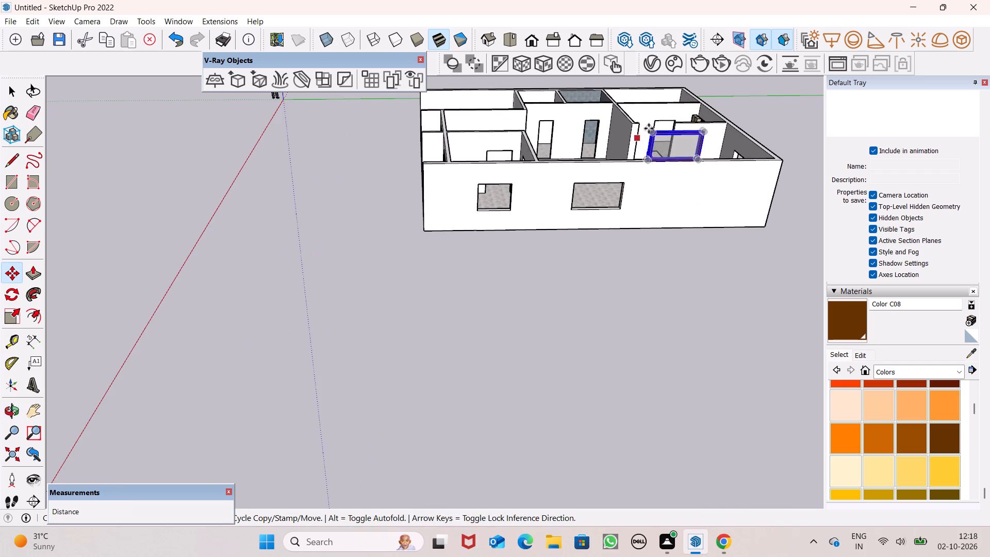
{"action": "scroll", "coordinate": [664, 120], "scroll_direction": "up", "scroll_amount": 2}
{"action": "scroll", "coordinate": [664, 120], "scroll_direction": "down", "scroll_amount": 1}
{"action": "scroll", "coordinate": [664, 120], "scroll_direction": "up", "scroll_amount": 15}
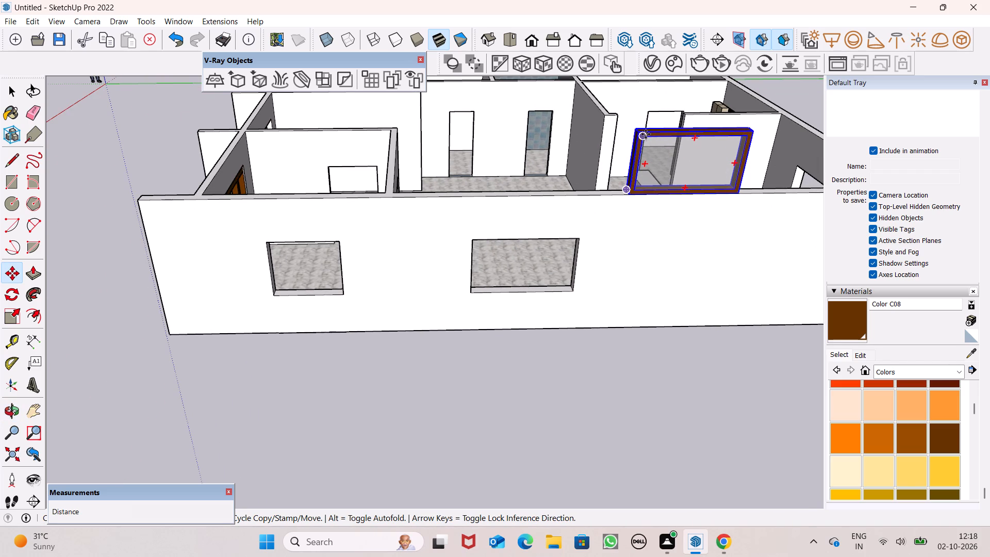
{"action": "scroll", "coordinate": [682, 123], "scroll_direction": "up", "scroll_amount": 7}
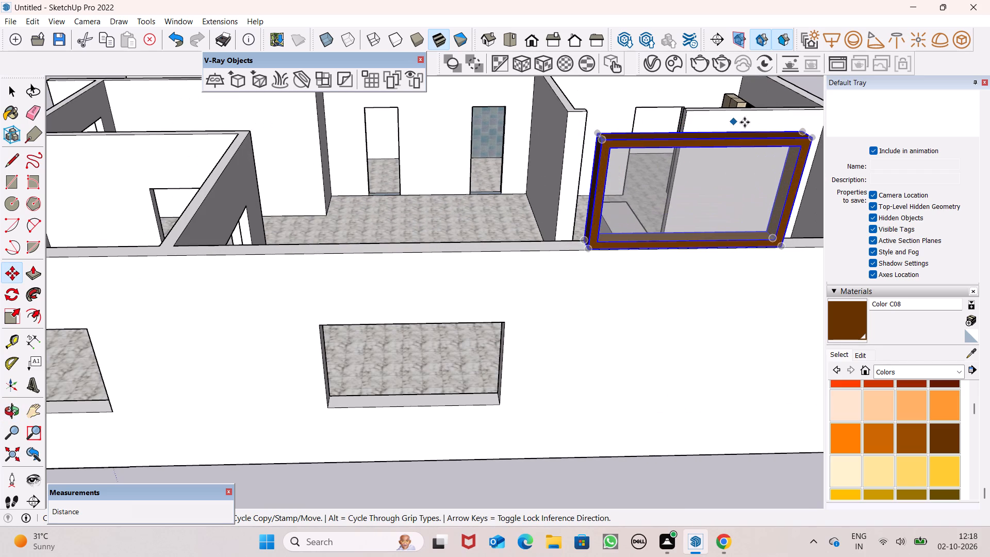
{"action": "left_click_drag", "start_coordinate": [812, 141], "coordinate": [517, 326]}
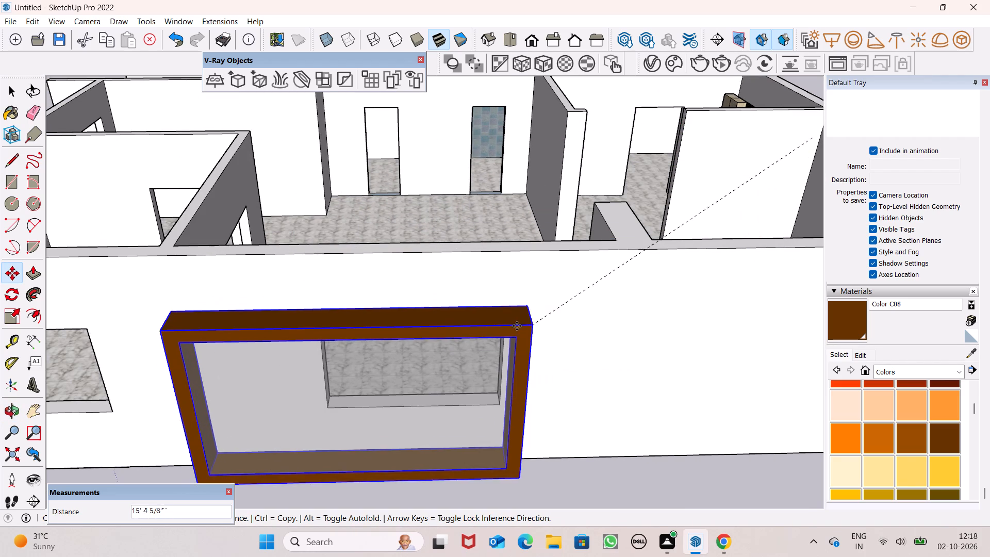
{"action": "left_click_drag", "start_coordinate": [517, 326], "coordinate": [501, 338]}
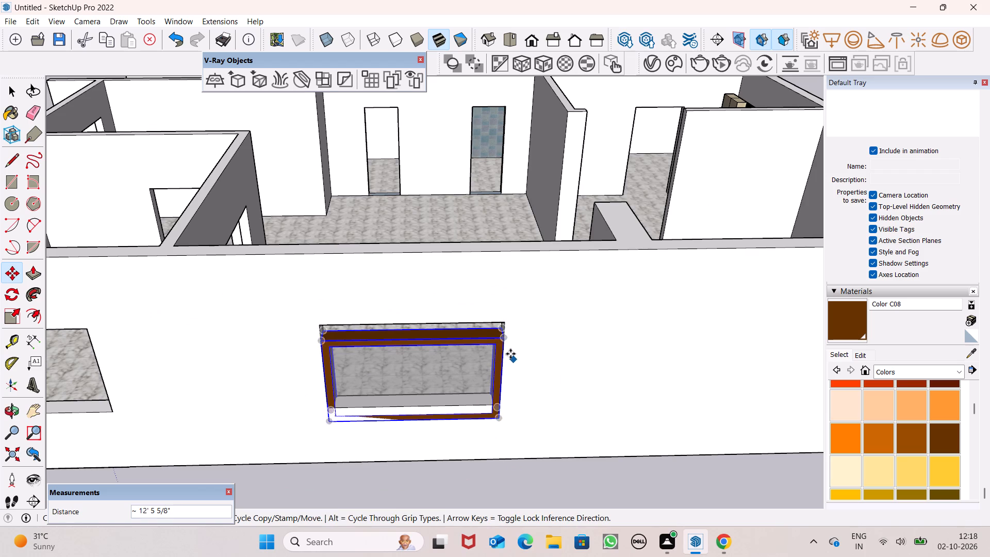
Move the window up by its upper corner so the frame fills the side wall's larger opening.
{"action": "scroll", "coordinate": [510, 354], "scroll_direction": "up", "scroll_amount": 9}
{"action": "middle_click_drag", "start_coordinate": [506, 351], "coordinate": [493, 261]}
{"action": "scroll", "coordinate": [468, 171], "scroll_direction": "up", "scroll_amount": 6}
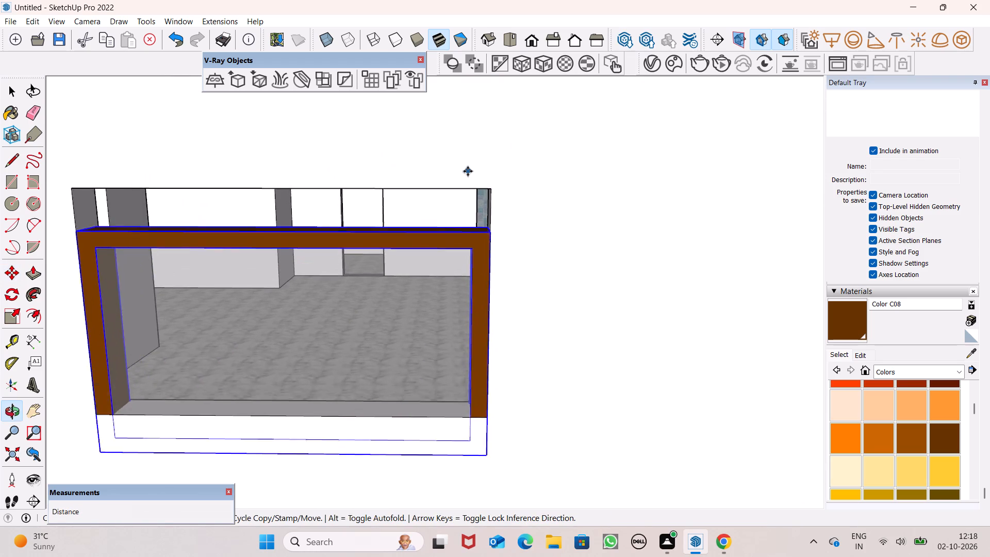
{"action": "scroll", "coordinate": [468, 171], "scroll_direction": "up", "scroll_amount": 2}
{"action": "left_click_drag", "start_coordinate": [494, 248], "coordinate": [500, 195]}
{"action": "scroll", "coordinate": [556, 184], "scroll_direction": "down", "scroll_amount": 5}
{"action": "key", "text": "space"}
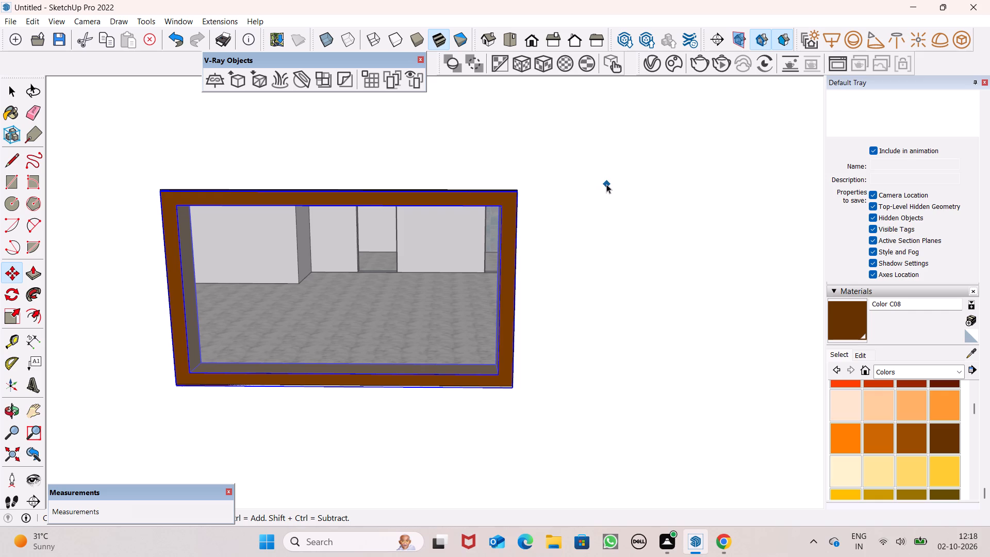
{"action": "key", "text": "space"}
Examine the fitted window in the side wall's larger opening from outside and from inside the room.
{"action": "middle_click_drag", "start_coordinate": [576, 397], "coordinate": [418, 483]}
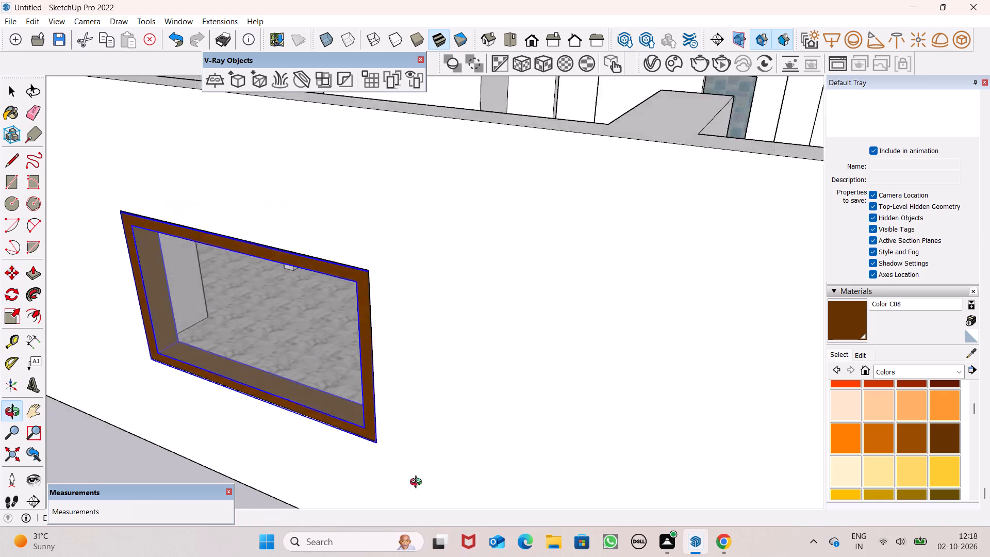
{"action": "middle_click_drag", "start_coordinate": [418, 483], "coordinate": [333, 455]}
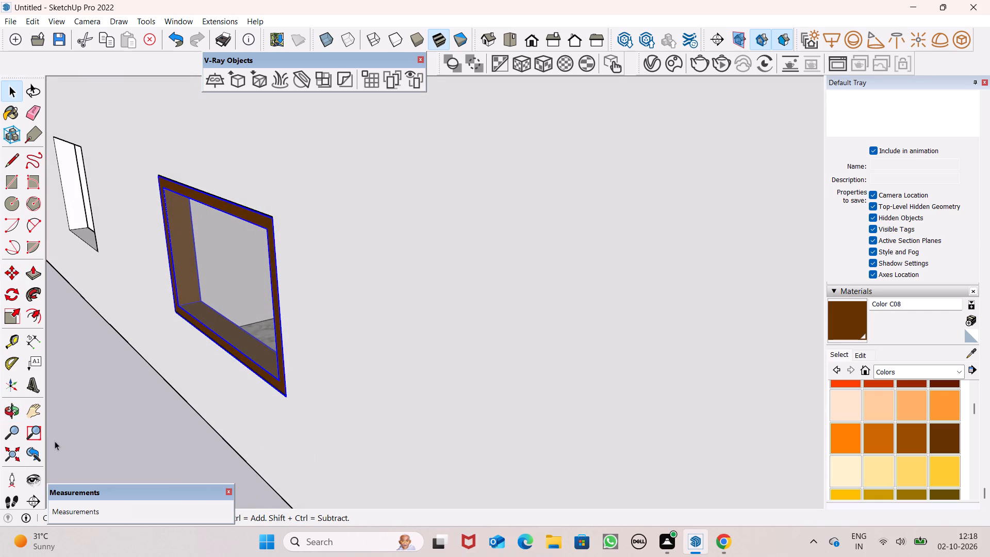
{"action": "left_click", "coordinate": [134, 436]}
{"action": "middle_click_drag", "start_coordinate": [334, 381], "coordinate": [0, 427]}
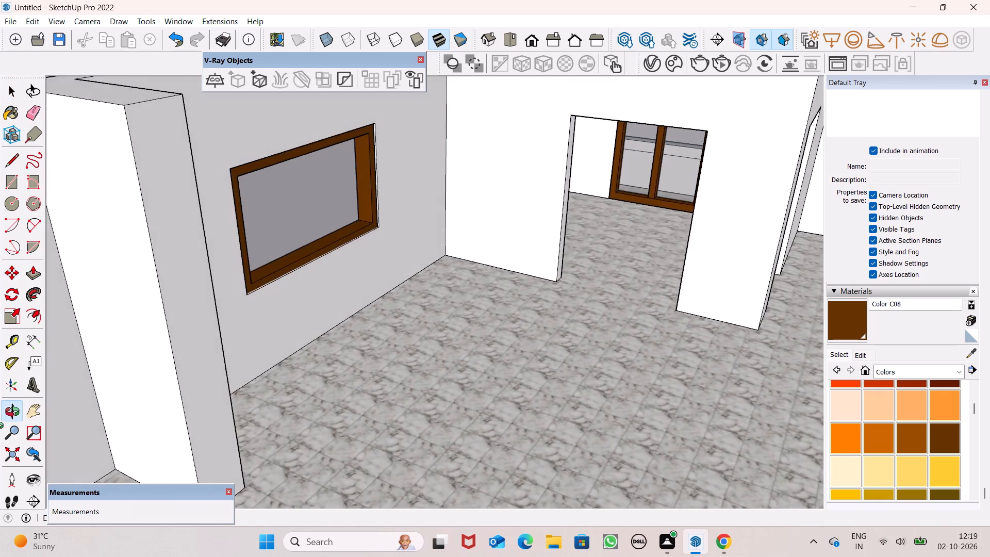
{"action": "middle_click_drag", "start_coordinate": [0, 427], "coordinate": [10, 384]}
{"action": "scroll", "coordinate": [343, 246], "scroll_direction": "up", "scroll_amount": 8}
{"action": "middle_click_drag", "start_coordinate": [344, 251], "coordinate": [315, 350]}
{"action": "scroll", "coordinate": [390, 257], "scroll_direction": "down", "scroll_amount": 12}
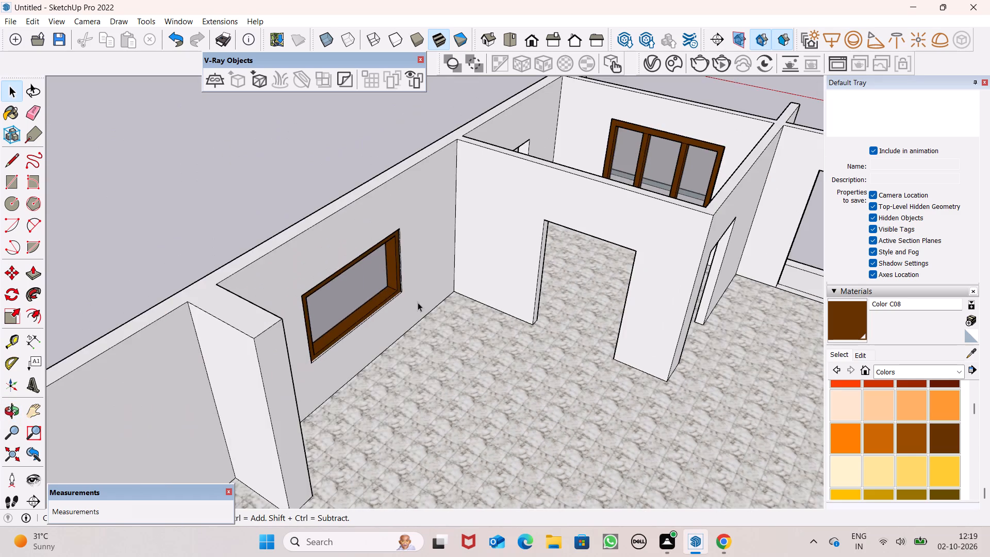
{"action": "middle_click_drag", "start_coordinate": [418, 305], "coordinate": [980, 273]}
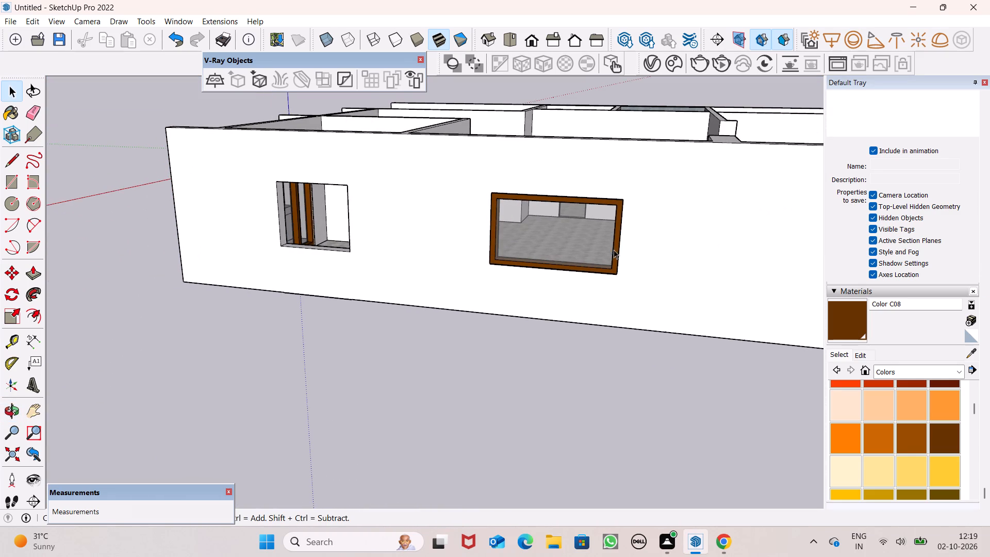
Copy the framed window along the side wall to just below the smaller opening.
{"action": "left_click", "coordinate": [585, 256]}
{"action": "key", "text": "m"}
{"action": "key", "text": "Return"}
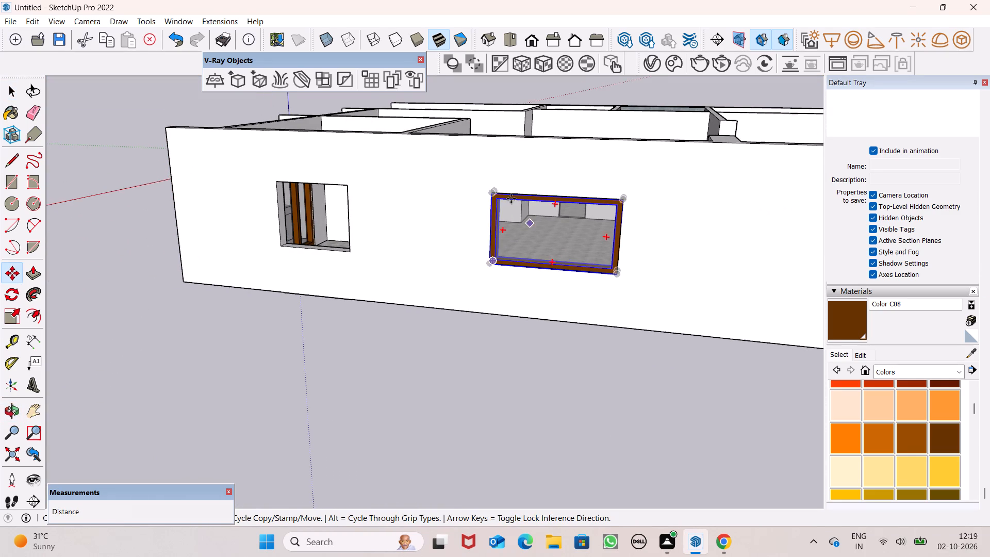
{"action": "scroll", "coordinate": [511, 199], "scroll_direction": "down", "scroll_amount": 16}
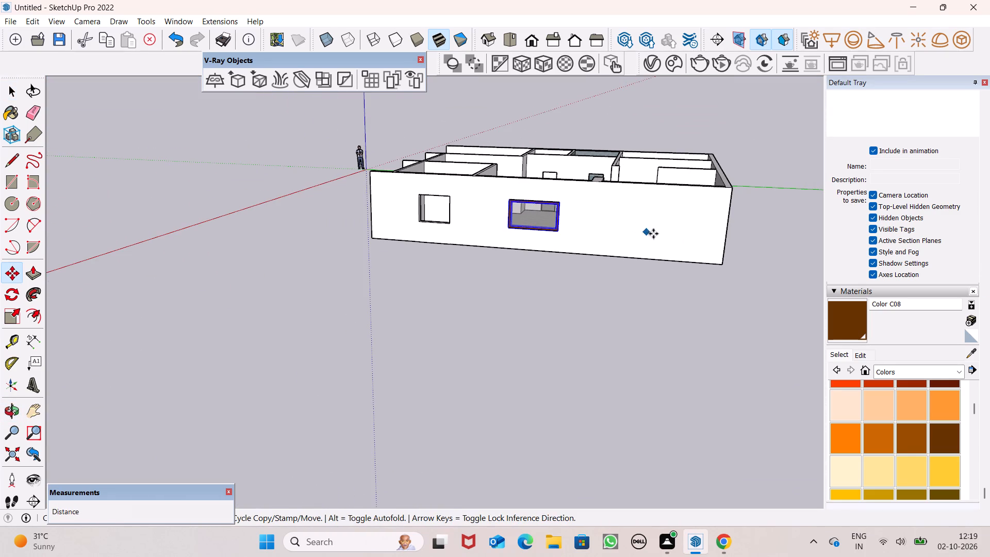
{"action": "middle_click_drag", "start_coordinate": [653, 234], "coordinate": [774, 237]}
{"action": "scroll", "coordinate": [538, 196], "scroll_direction": "up", "scroll_amount": 8}
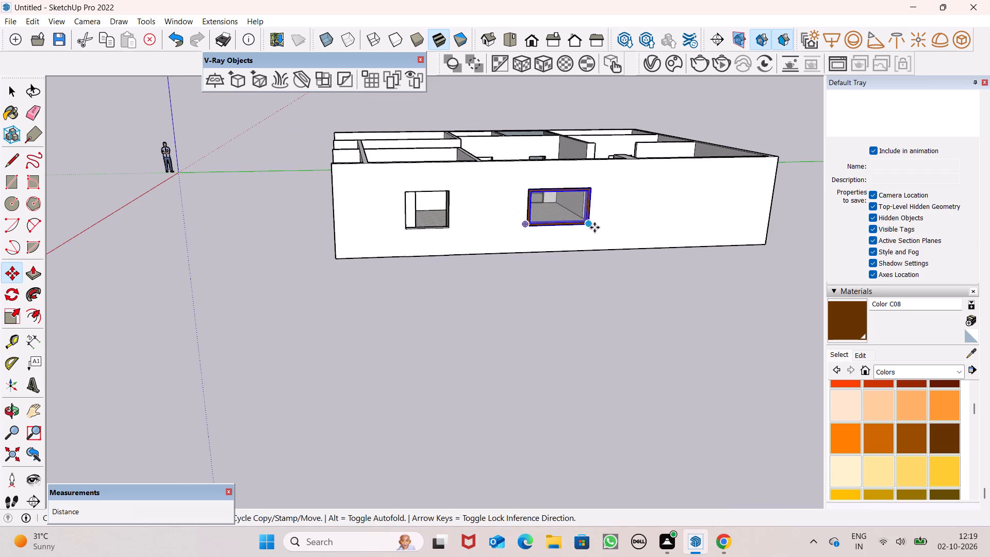
{"action": "left_click_drag", "start_coordinate": [587, 222], "coordinate": [451, 221]}
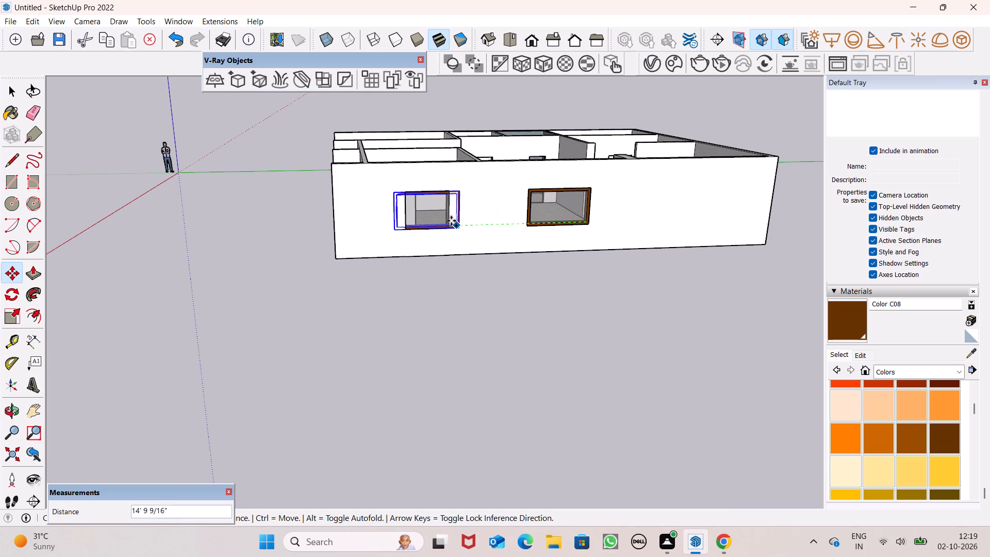
{"action": "left_click_drag", "start_coordinate": [451, 221], "coordinate": [452, 256]}
Move the window copy out from the wall so it stands free in front of and below the smaller opening.
{"action": "scroll", "coordinate": [440, 210], "scroll_direction": "up", "scroll_amount": 5}
{"action": "scroll", "coordinate": [440, 213], "scroll_direction": "down", "scroll_amount": 1}
{"action": "scroll", "coordinate": [440, 213], "scroll_direction": "up", "scroll_amount": 7}
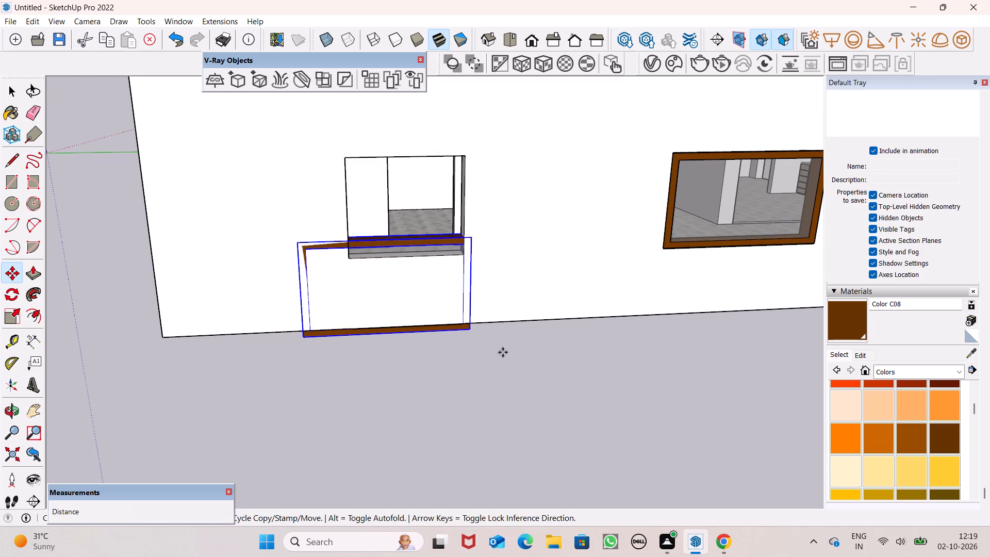
{"action": "left_click_drag", "start_coordinate": [474, 330], "coordinate": [525, 349]}
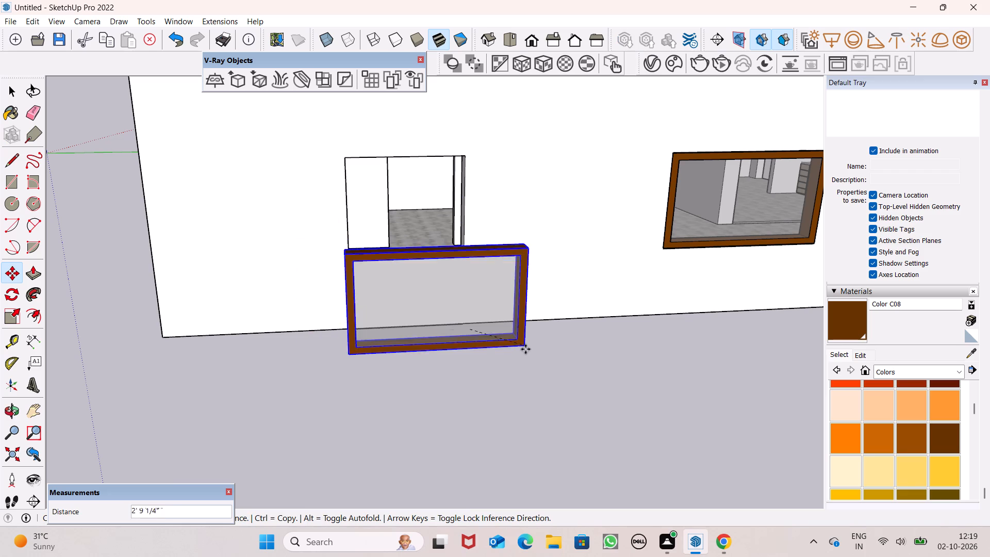
{"action": "left_click_drag", "start_coordinate": [525, 349], "coordinate": [549, 382]}
{"action": "key", "text": "space"}
{"action": "key", "text": "space"}
{"action": "left_click", "coordinate": [663, 379]}
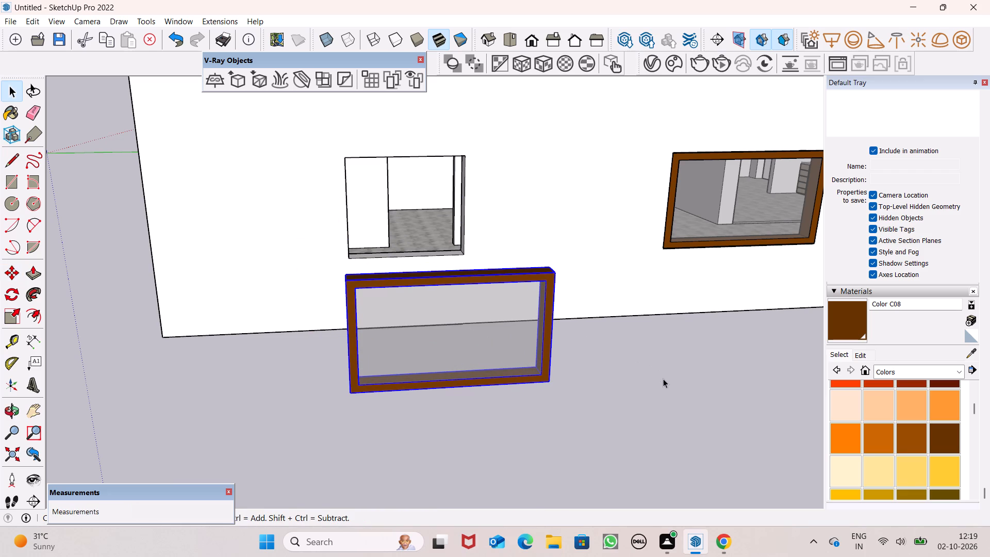
Scale the window copy down uniformly from its upper corner, closer to the smaller opening's width.
{"action": "left_click", "coordinate": [552, 345]}
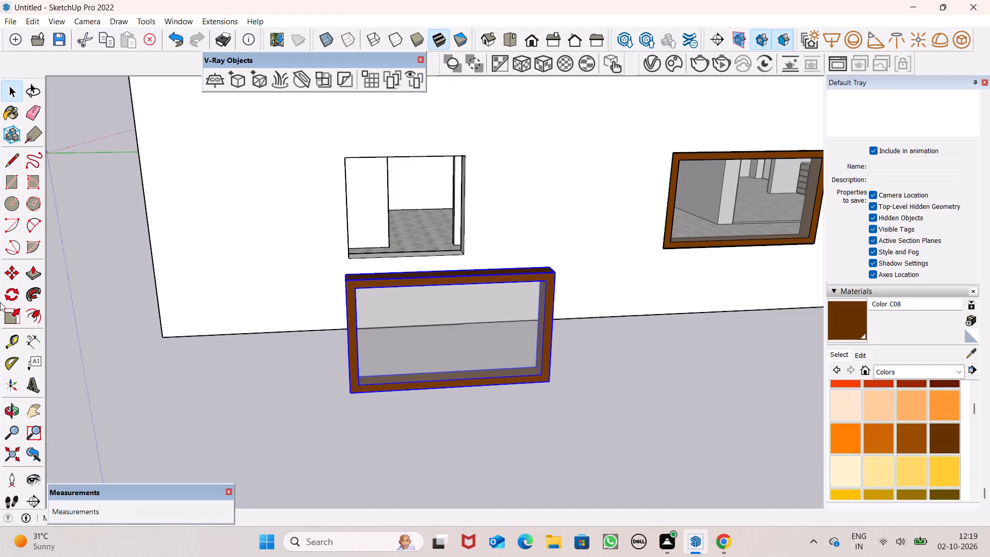
{"action": "left_click", "coordinate": [12, 313]}
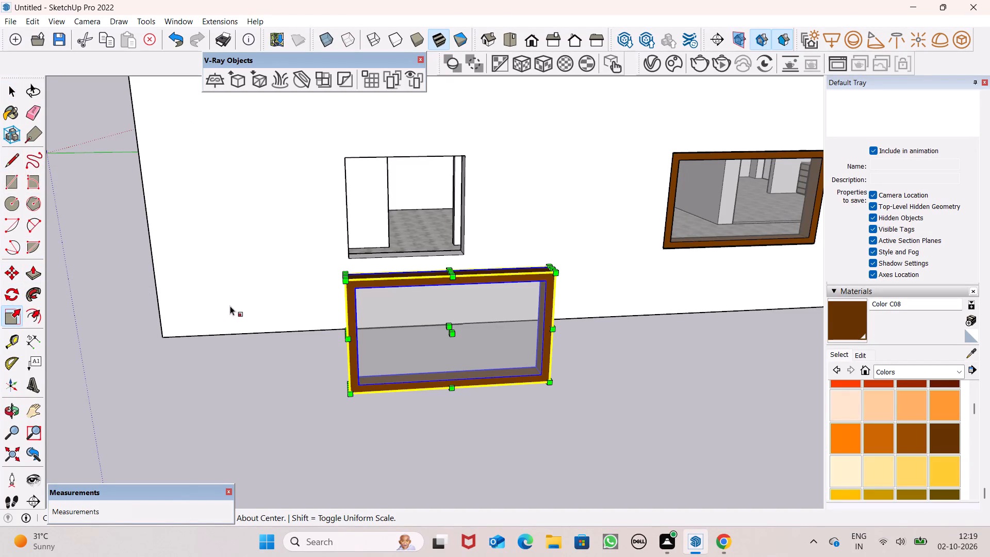
{"action": "left_click_drag", "start_coordinate": [349, 281], "coordinate": [400, 318]}
{"action": "key", "text": "space"}
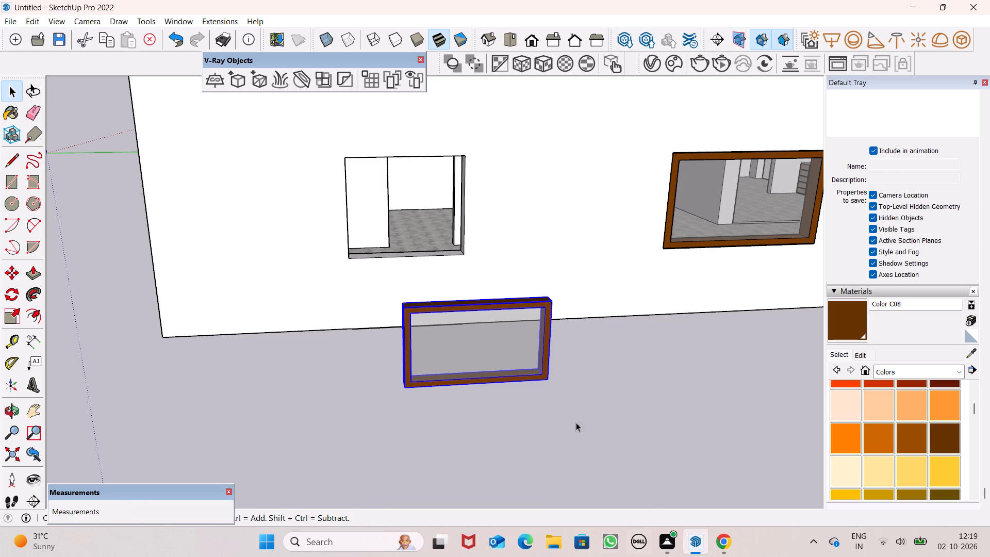
Move the scaled window by its lower corner to the matching lower corner of the smaller opening.
{"action": "key", "text": "m"}
{"action": "key", "text": "Return"}
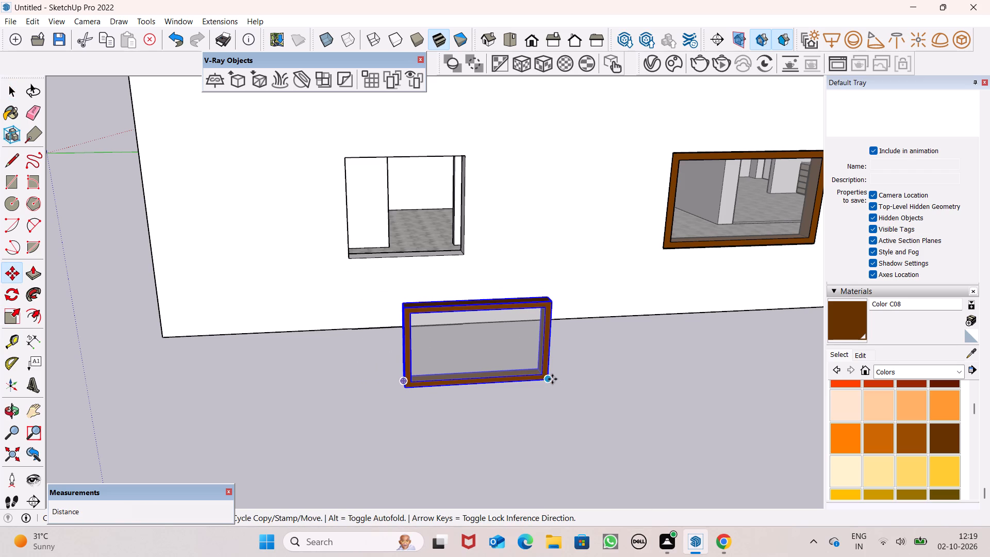
{"action": "left_click_drag", "start_coordinate": [552, 379], "coordinate": [462, 251]}
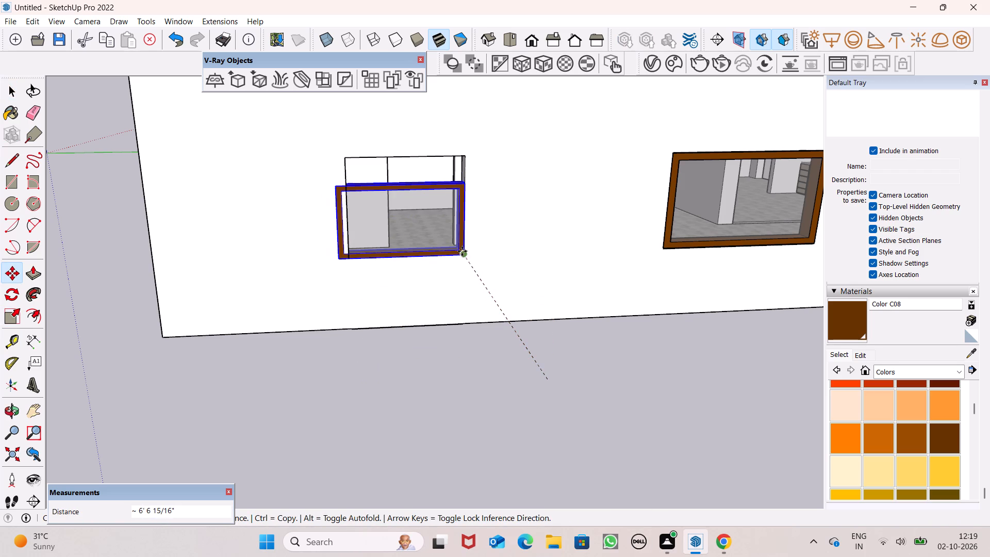
{"action": "left_click_drag", "start_coordinate": [462, 251], "coordinate": [465, 253]}
{"action": "scroll", "coordinate": [449, 131], "scroll_direction": "up", "scroll_amount": 7}
{"action": "scroll", "coordinate": [468, 176], "scroll_direction": "up", "scroll_amount": 3}
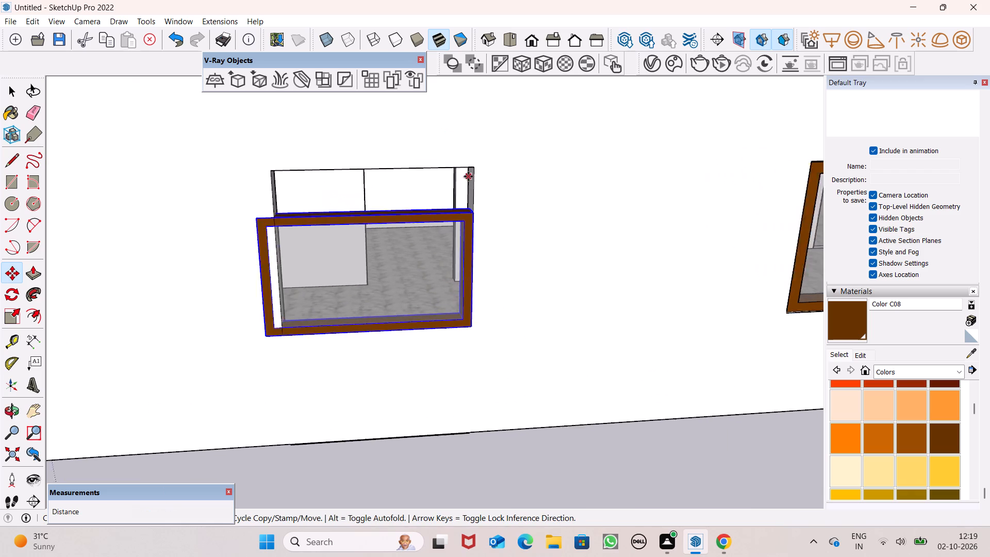
{"action": "scroll", "coordinate": [468, 176], "scroll_direction": "up", "scroll_amount": 3}
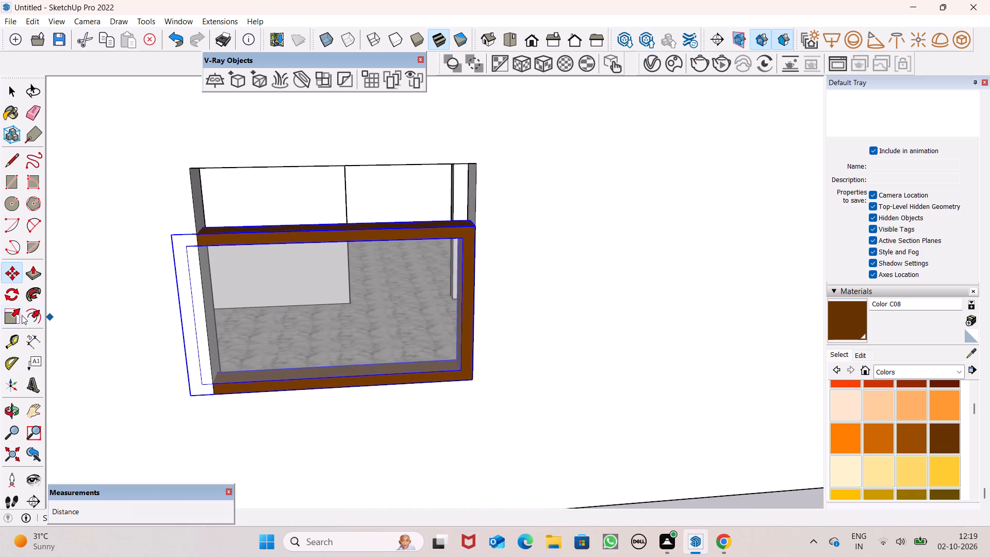
Scale the window copy down uniformly to about 0.88 from its upper corner, fitting it between the smaller opening's sides.
{"action": "left_click", "coordinate": [14, 317]}
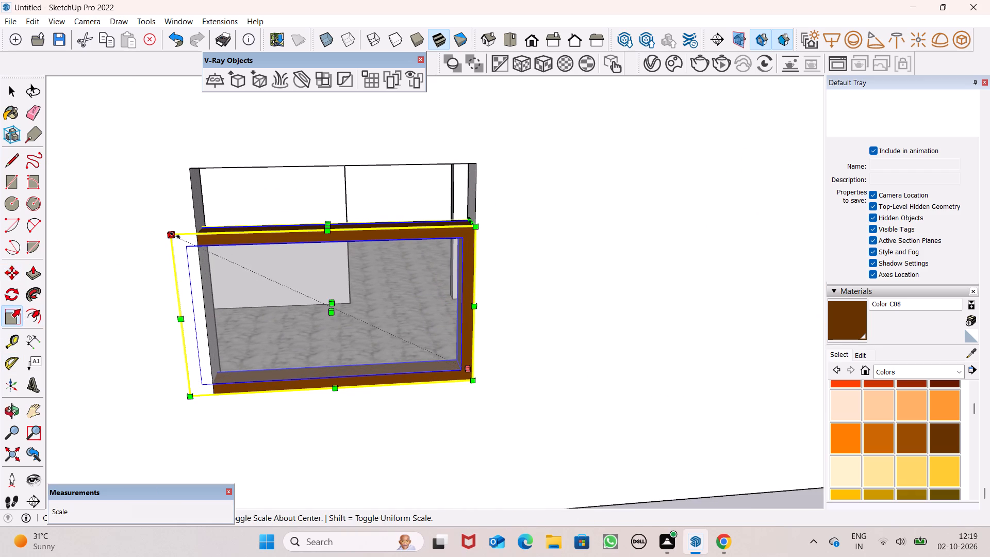
{"action": "left_click_drag", "start_coordinate": [175, 235], "coordinate": [205, 243]}
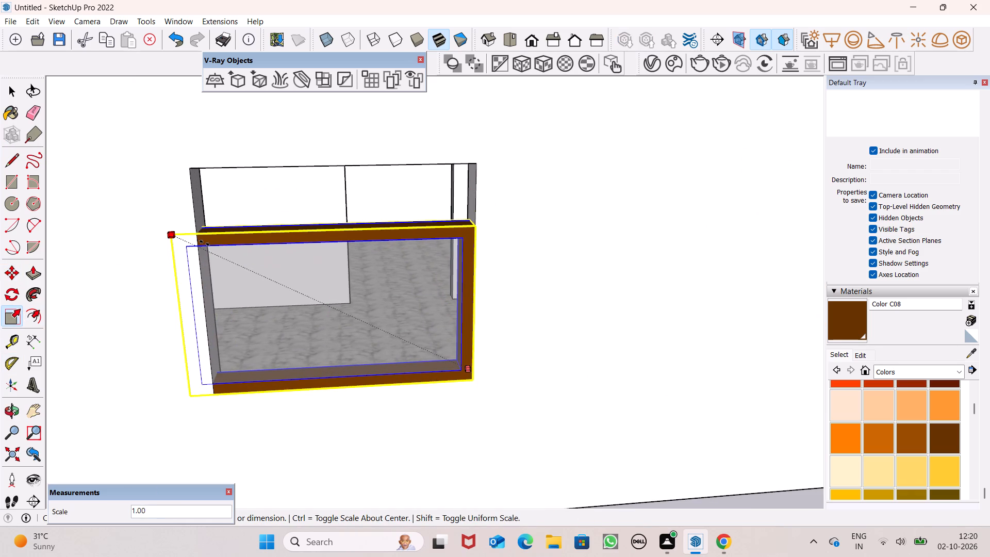
{"action": "left_click_drag", "start_coordinate": [205, 243], "coordinate": [218, 243]}
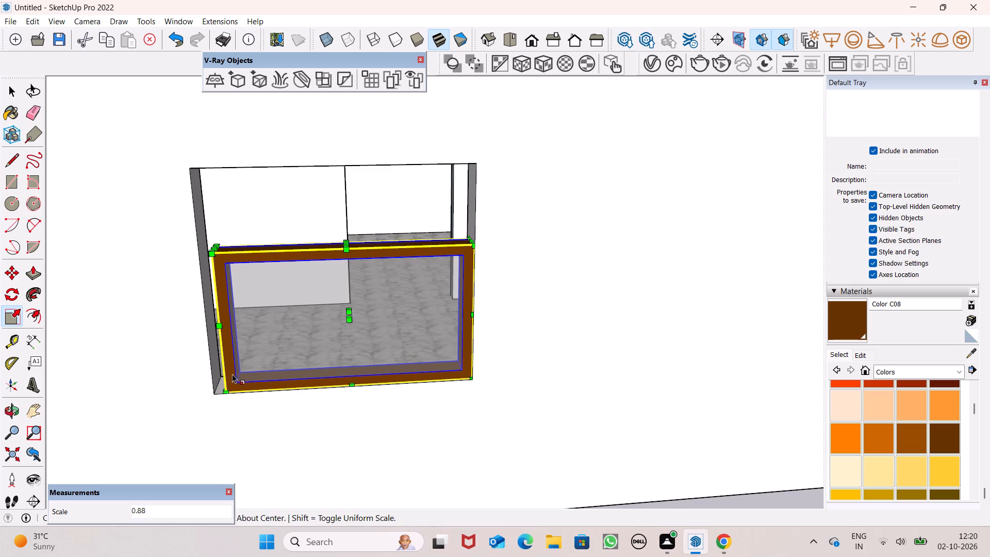
{"action": "middle_click_drag", "start_coordinate": [233, 370], "coordinate": [269, 440]}
{"action": "scroll", "coordinate": [243, 382], "scroll_direction": "up", "scroll_amount": 1}
{"action": "scroll", "coordinate": [393, 316], "scroll_direction": "up", "scroll_amount": 4}
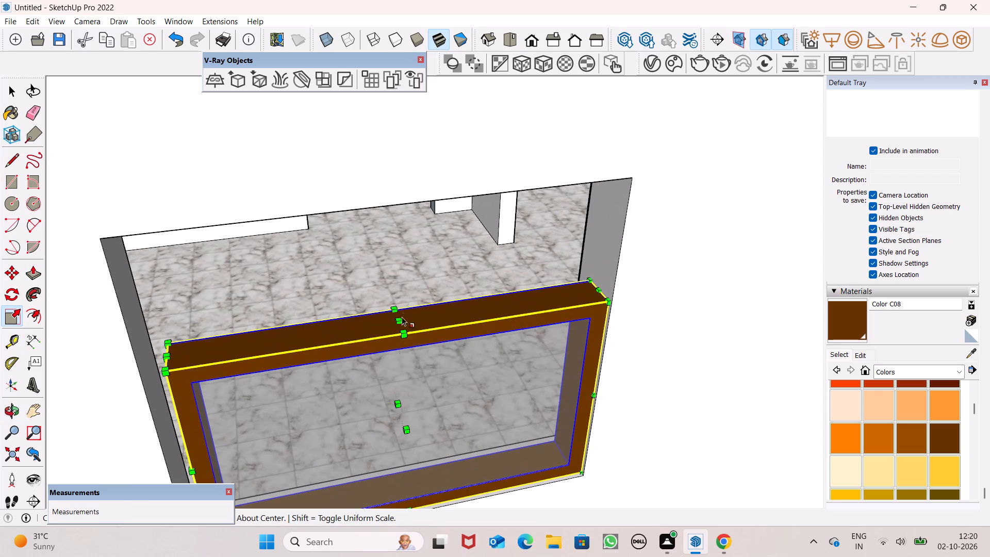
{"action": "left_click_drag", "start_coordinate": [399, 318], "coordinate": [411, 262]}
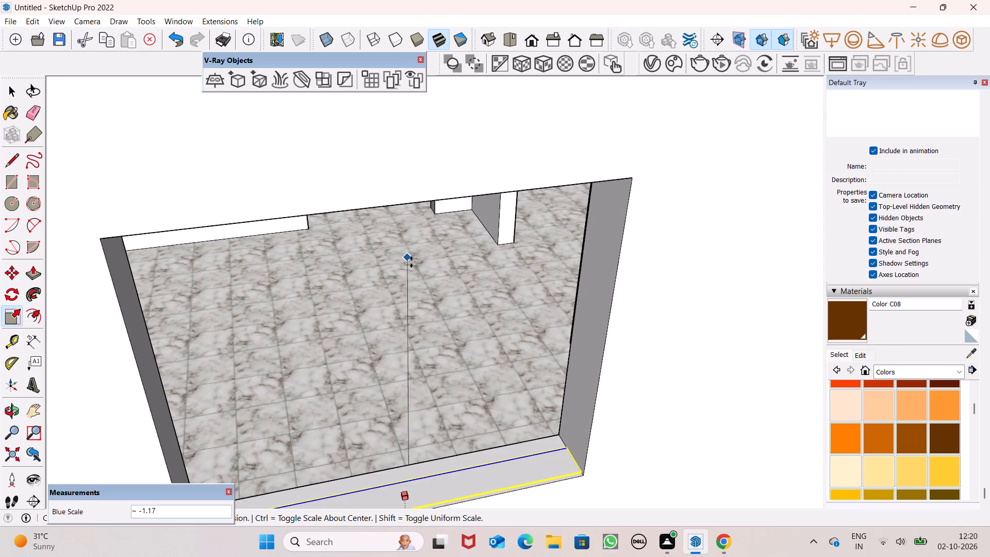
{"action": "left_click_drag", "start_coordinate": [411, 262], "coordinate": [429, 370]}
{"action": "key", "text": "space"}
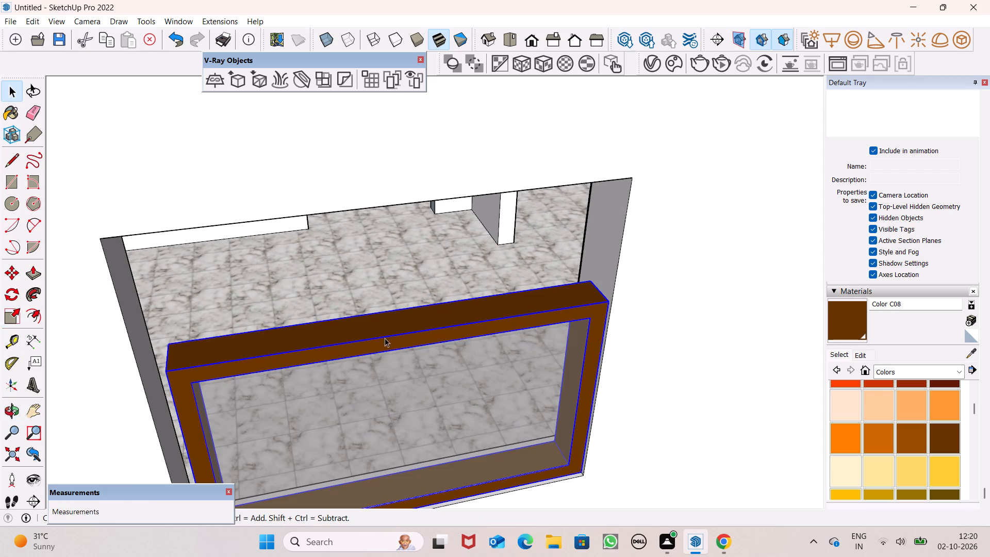
Stretch the window copy's height along the blue axis until its top meets the top of the smaller opening.
{"action": "left_click", "coordinate": [14, 318]}
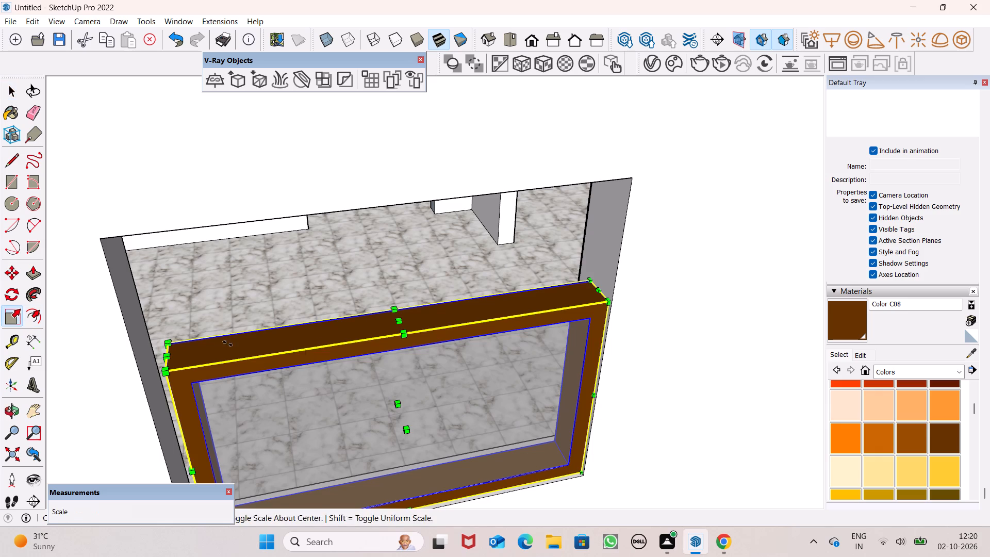
{"action": "left_click_drag", "start_coordinate": [402, 317], "coordinate": [381, 247]}
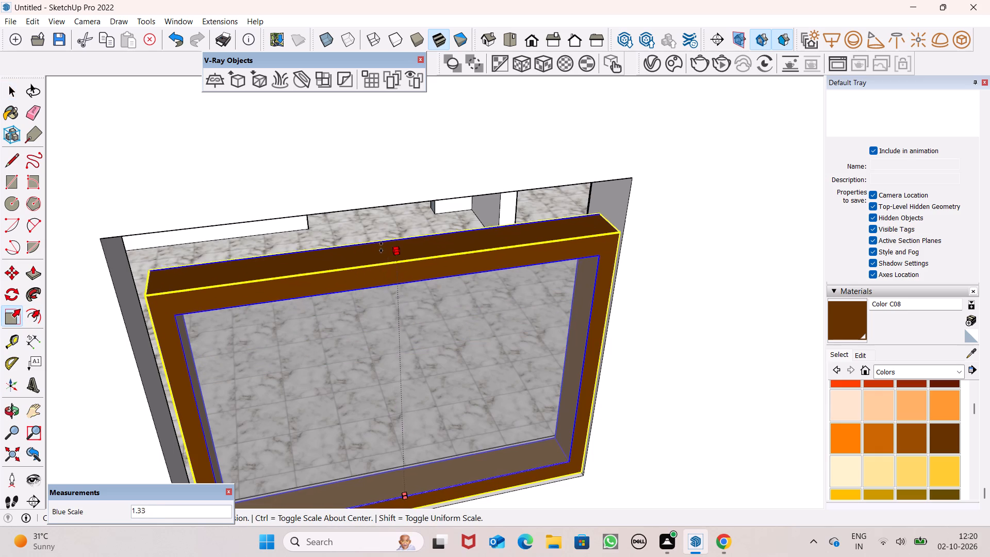
{"action": "left_click_drag", "start_coordinate": [381, 247], "coordinate": [379, 210]}
Stretch the window copy's width along the green axis to the far side of the smaller opening and deselect it.
{"action": "scroll", "coordinate": [476, 320], "scroll_direction": "down", "scroll_amount": 2}
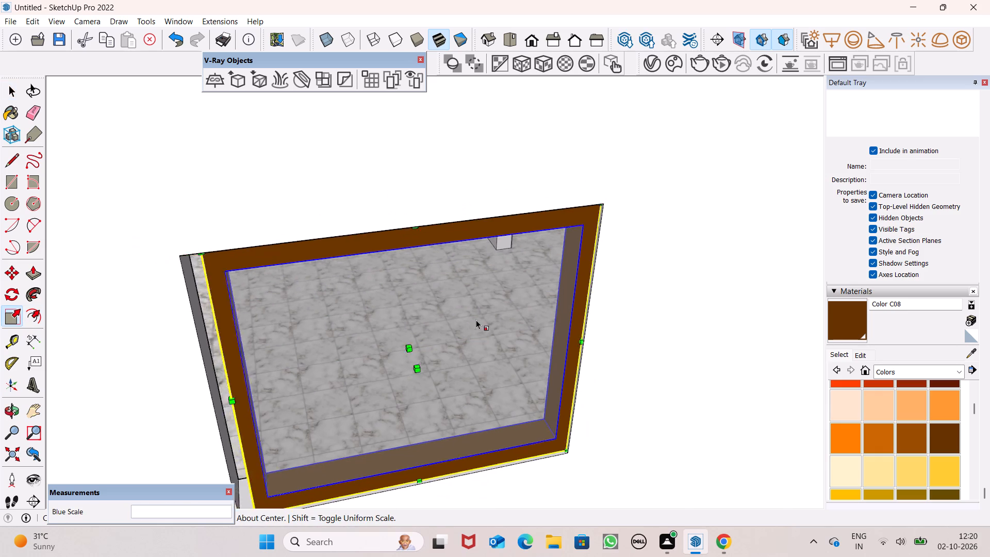
{"action": "scroll", "coordinate": [476, 320], "scroll_direction": "down", "scroll_amount": 2}
{"action": "middle_click_drag", "start_coordinate": [517, 390], "coordinate": [566, 296]}
{"action": "scroll", "coordinate": [345, 281], "scroll_direction": "up", "scroll_amount": 5}
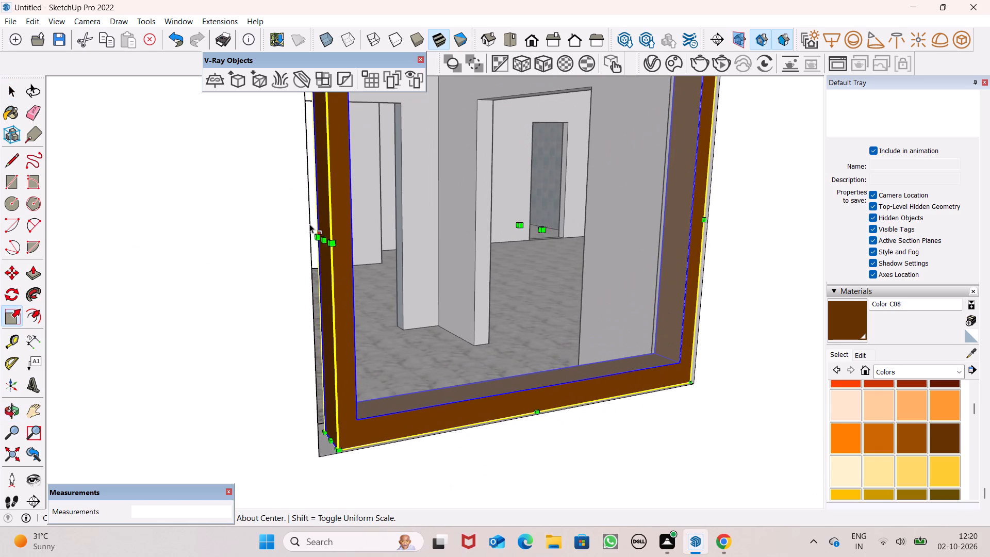
{"action": "left_click_drag", "start_coordinate": [323, 241], "coordinate": [317, 242]}
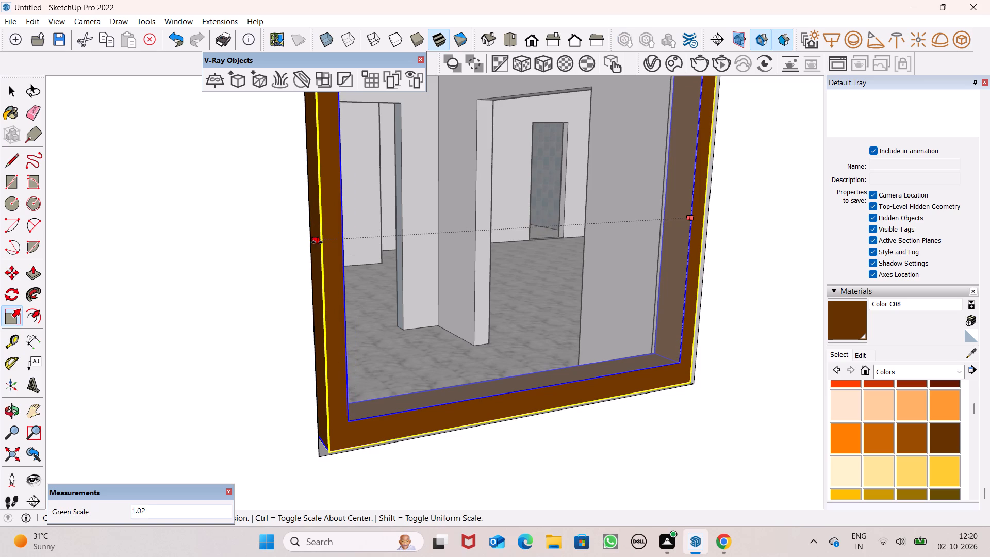
{"action": "left_click_drag", "start_coordinate": [317, 242], "coordinate": [310, 245]}
{"action": "key", "text": "space"}
{"action": "key", "text": "space"}
{"action": "key", "text": "space"}
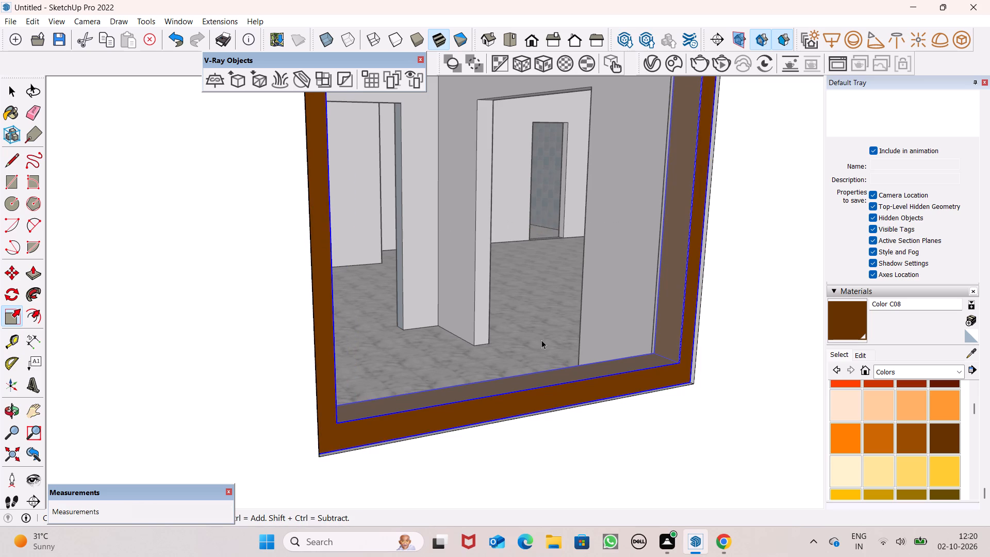
{"action": "scroll", "coordinate": [541, 340], "scroll_direction": "down", "scroll_amount": 20}
{"action": "scroll", "coordinate": [541, 340], "scroll_direction": "down", "scroll_amount": 6}
{"action": "key", "text": "space"}
{"action": "key", "text": "space"}
{"action": "key", "text": "space"}
{"action": "key", "text": "space"}
{"action": "key", "text": "space"}
{"action": "key", "text": "space"}
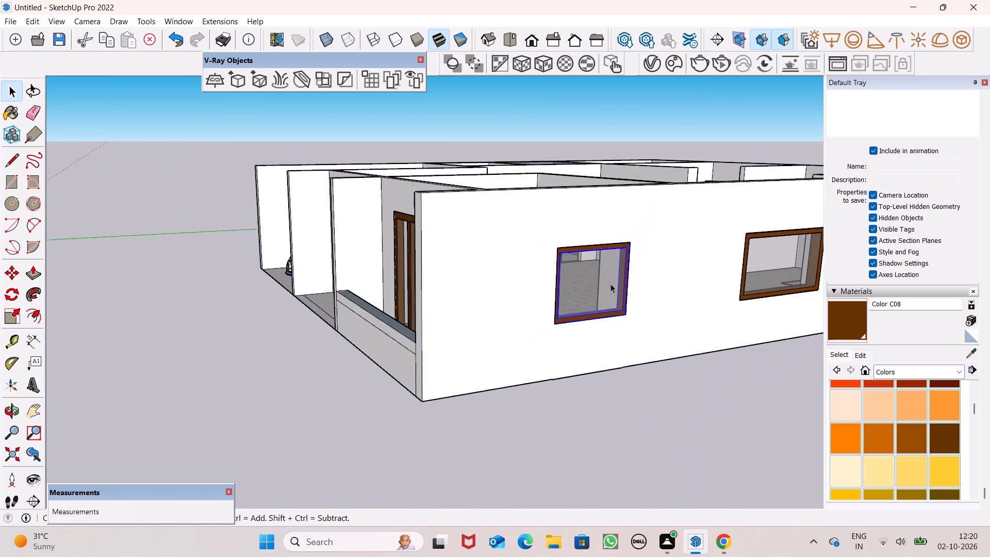
{"action": "scroll", "coordinate": [610, 284], "scroll_direction": "down", "scroll_amount": 4}
{"action": "key", "text": "space"}
{"action": "left_click", "coordinate": [661, 466]}
Select the framed window in the side wall's larger opening.
{"action": "middle_click_drag", "start_coordinate": [696, 413], "coordinate": [565, 382]}
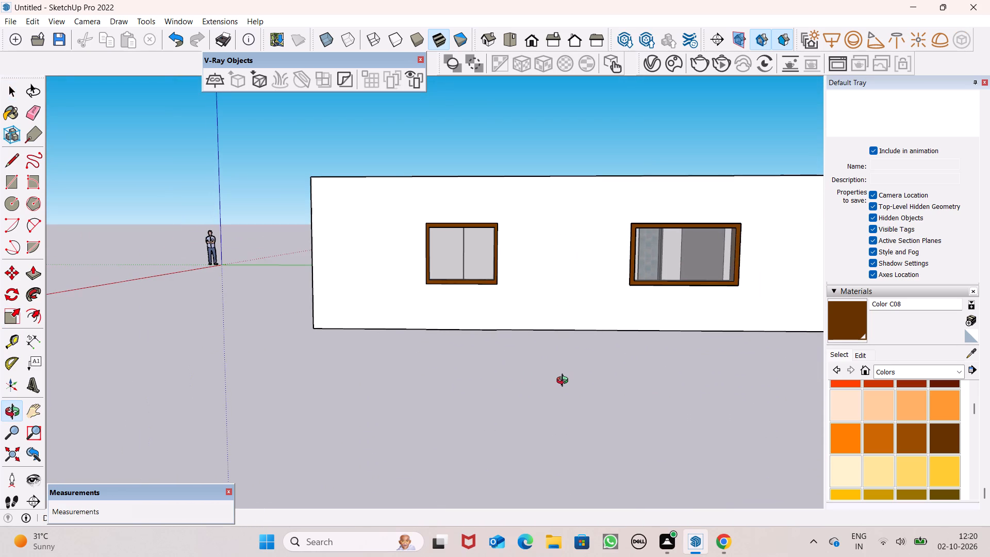
{"action": "middle_click_drag", "start_coordinate": [565, 382], "coordinate": [546, 441]}
{"action": "scroll", "coordinate": [537, 361], "scroll_direction": "down", "scroll_amount": 6}
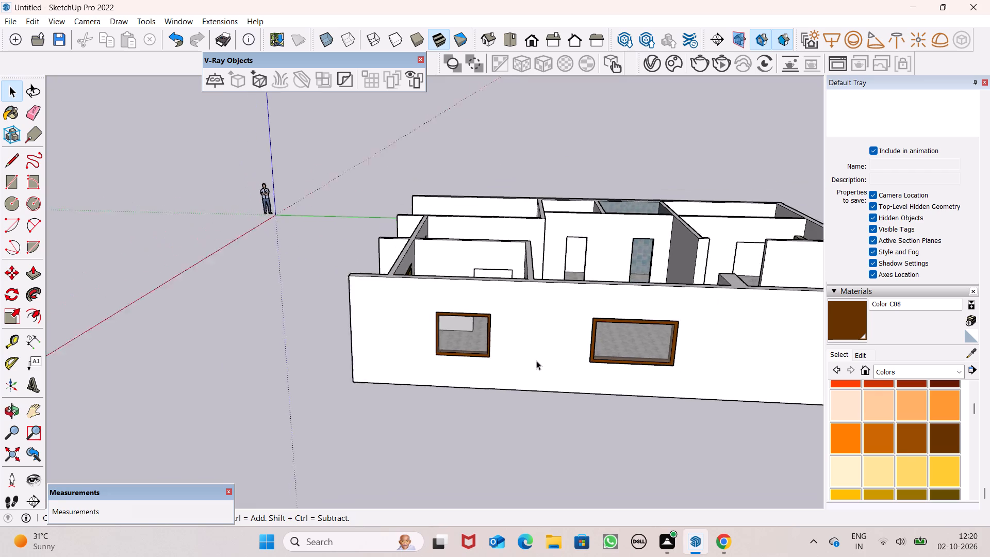
{"action": "scroll", "coordinate": [536, 361], "scroll_direction": "down", "scroll_amount": 14}
{"action": "middle_click_drag", "start_coordinate": [526, 365], "coordinate": [569, 506]}
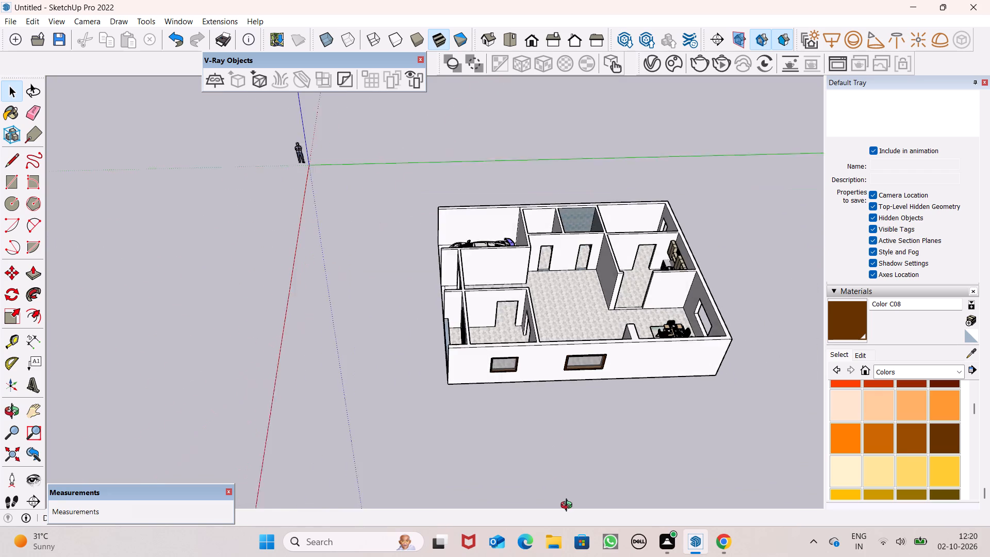
{"action": "middle_click_drag", "start_coordinate": [569, 506], "coordinate": [647, 534]}
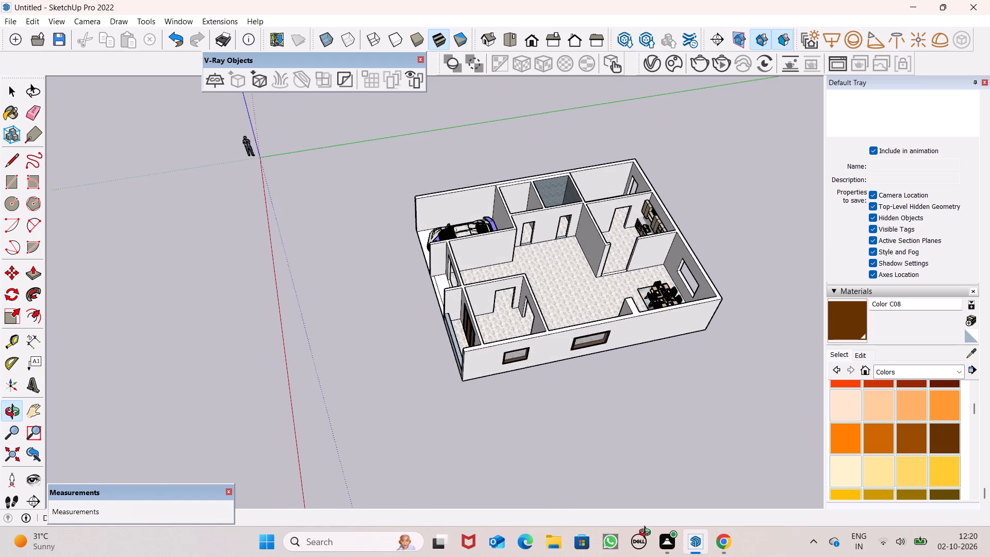
{"action": "middle_click_drag", "start_coordinate": [647, 534], "coordinate": [744, 514]}
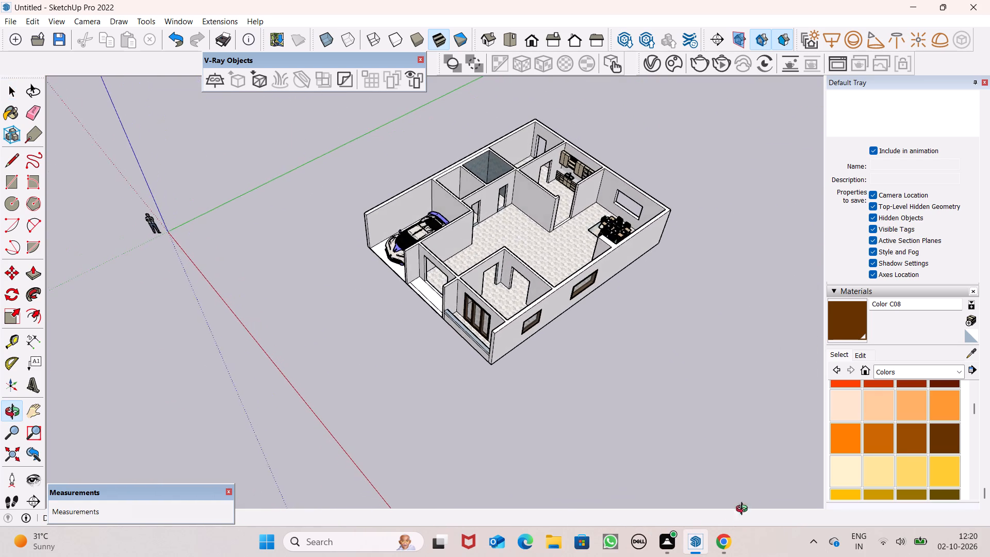
{"action": "scroll", "coordinate": [592, 341], "scroll_direction": "up", "scroll_amount": 4}
{"action": "scroll", "coordinate": [560, 274], "scroll_direction": "up", "scroll_amount": 5}
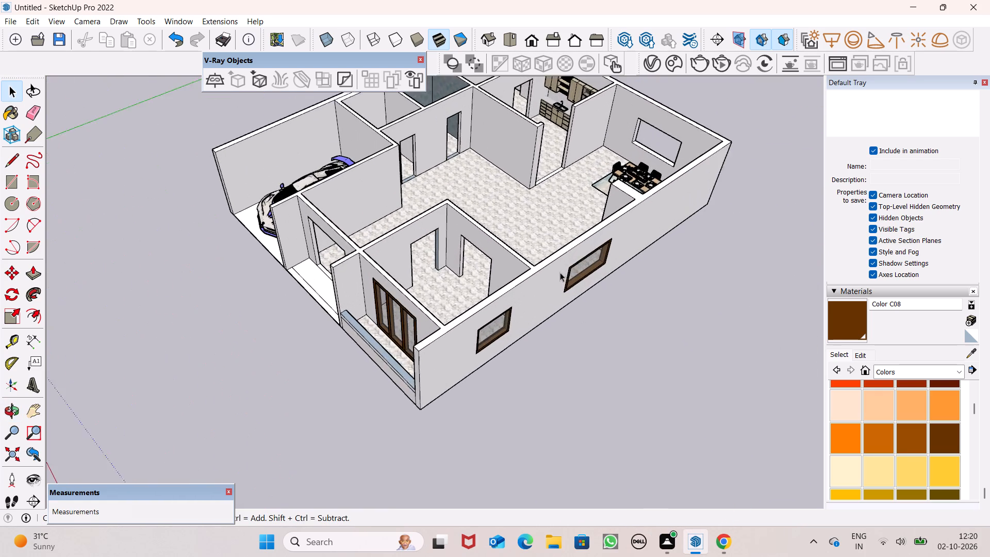
{"action": "left_click", "coordinate": [596, 270]}
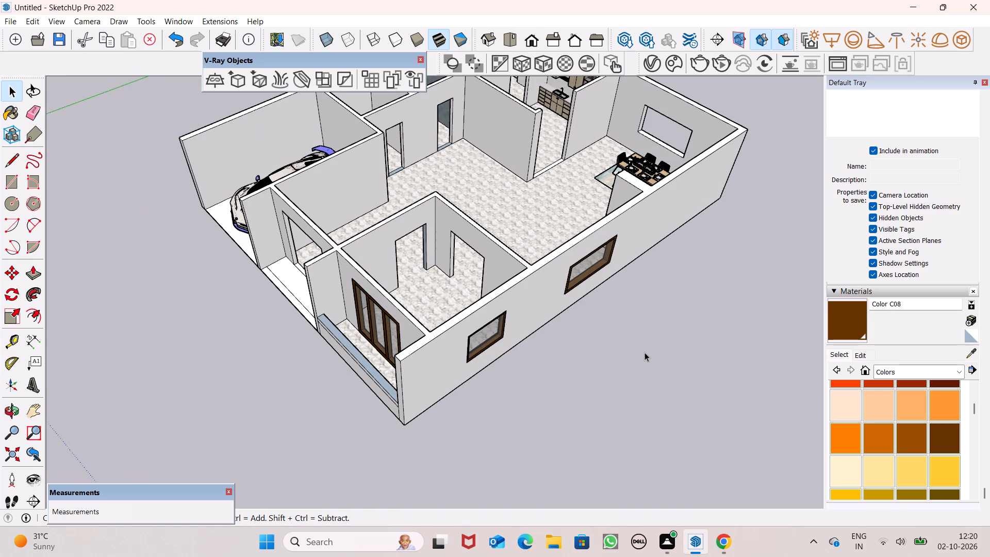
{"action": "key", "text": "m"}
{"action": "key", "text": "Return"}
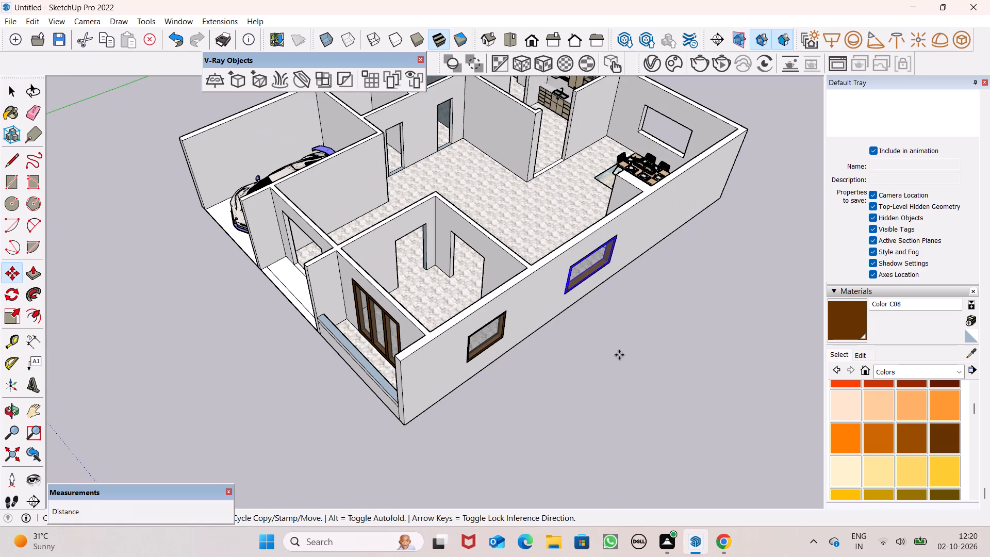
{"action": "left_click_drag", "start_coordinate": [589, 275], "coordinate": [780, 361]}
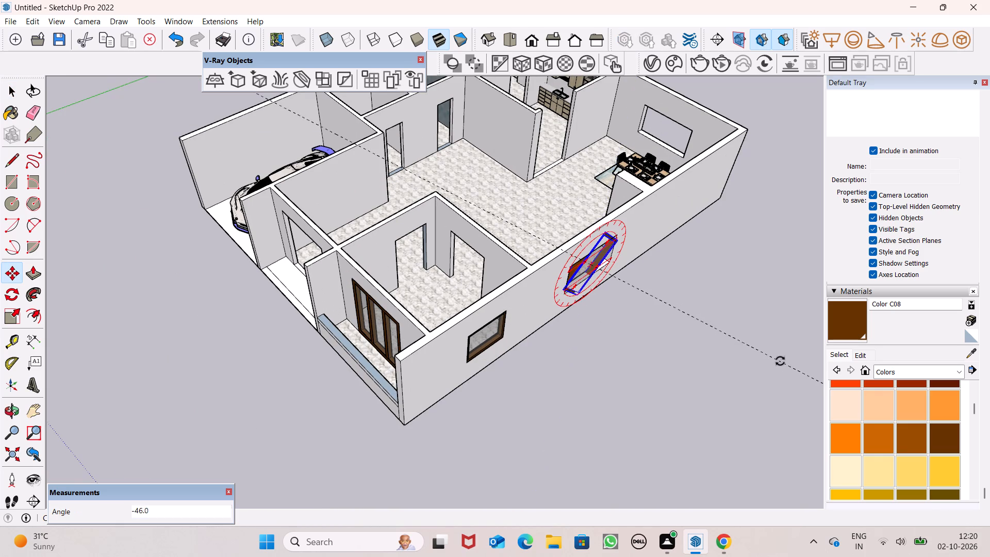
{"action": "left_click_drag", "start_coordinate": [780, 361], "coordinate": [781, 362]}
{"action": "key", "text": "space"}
Copy the larger framed window out from the side wall to free space beside the house and deselect it.
{"action": "key", "text": "m"}
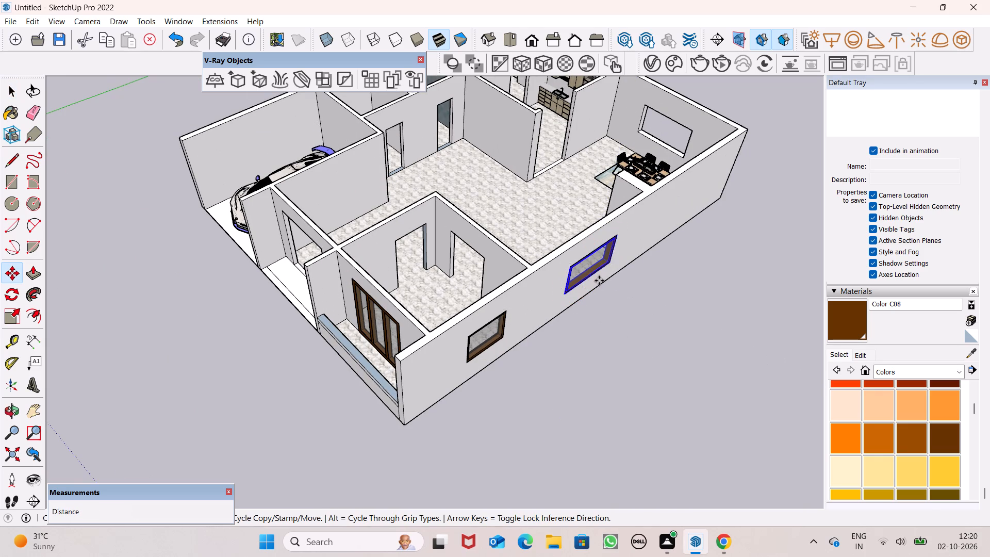
{"action": "key", "text": "Return"}
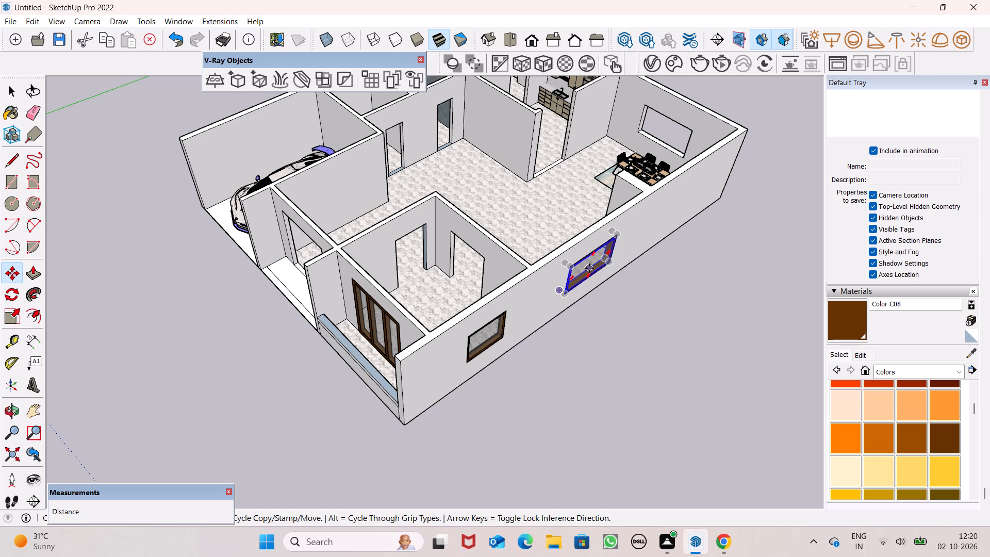
{"action": "left_click_drag", "start_coordinate": [589, 268], "coordinate": [685, 314]}
{"action": "key", "text": "space"}
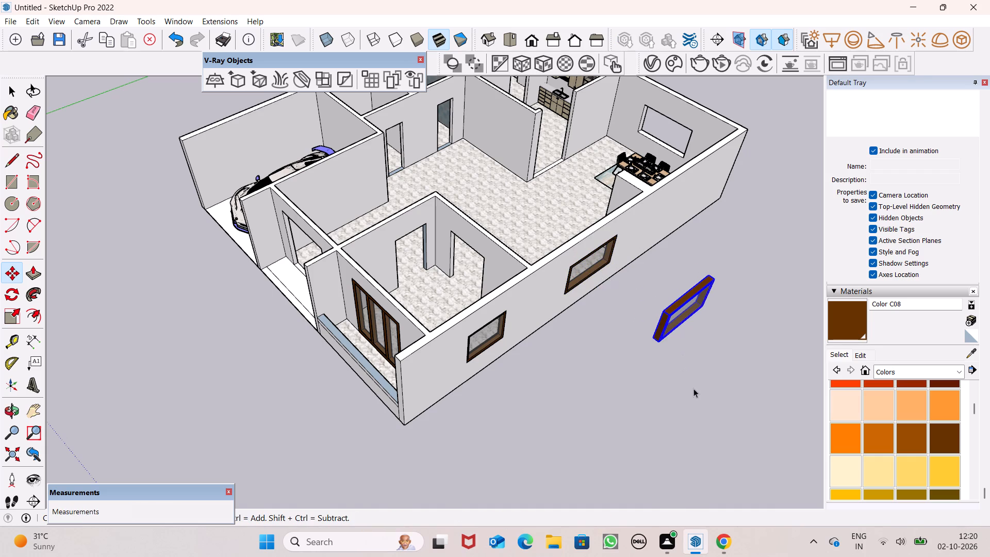
{"action": "left_click", "coordinate": [694, 389]}
{"action": "middle_click_drag", "start_coordinate": [694, 350], "coordinate": [729, 301]}
{"action": "scroll", "coordinate": [721, 313], "scroll_direction": "up", "scroll_amount": 2}
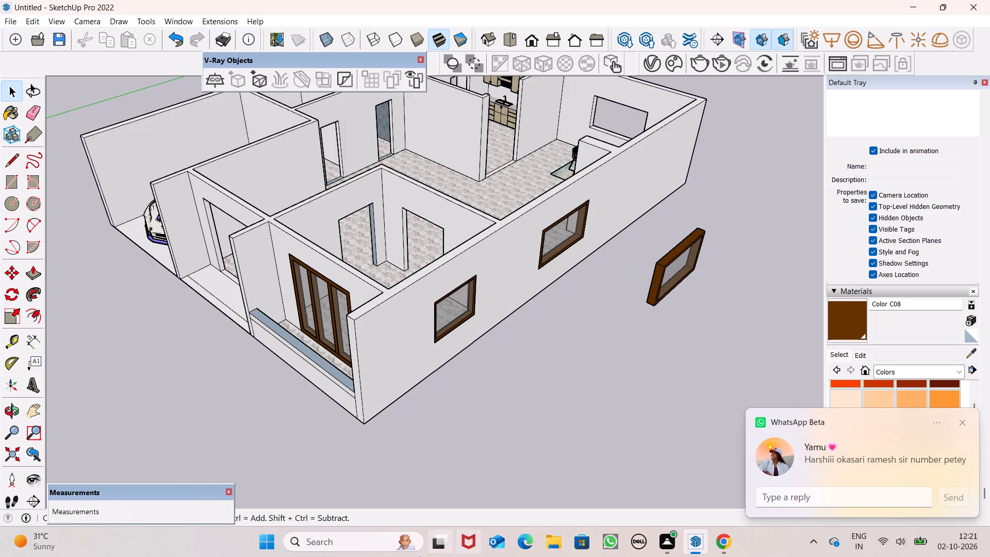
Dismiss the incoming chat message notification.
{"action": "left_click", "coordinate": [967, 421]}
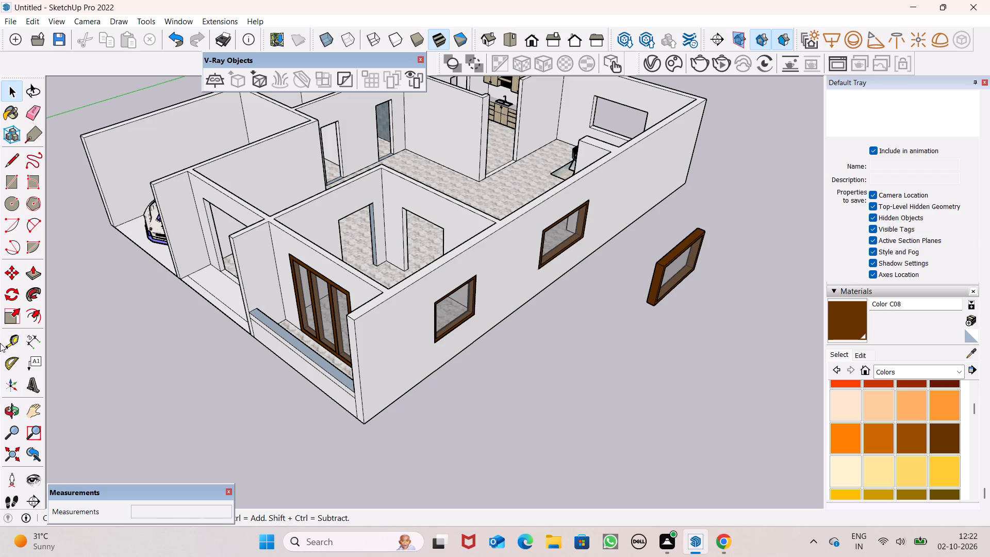
Rotate the free-standing window copy 90 degrees horizontally about its lower corner, perpendicular to the side wall.
{"action": "left_click", "coordinate": [7, 296]}
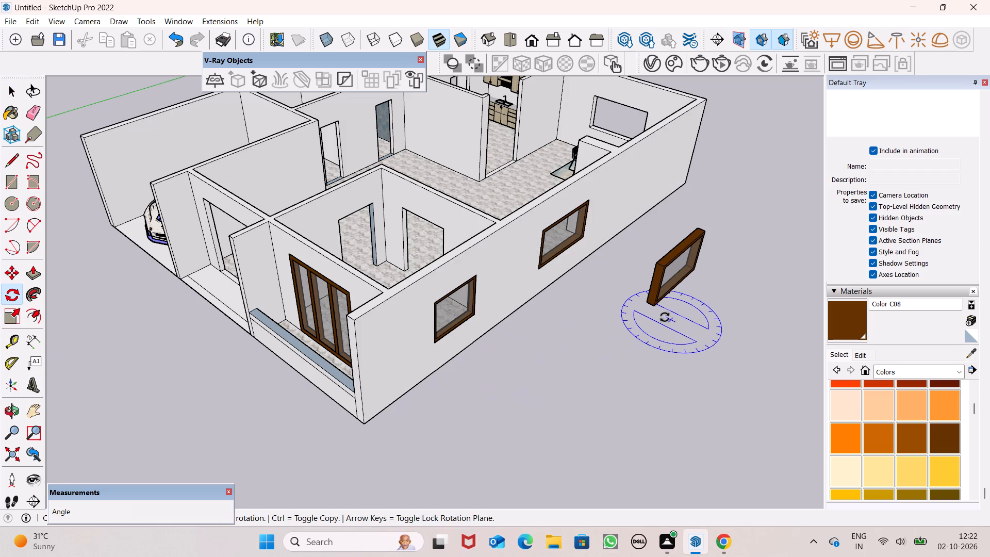
{"action": "left_click", "coordinate": [664, 316]}
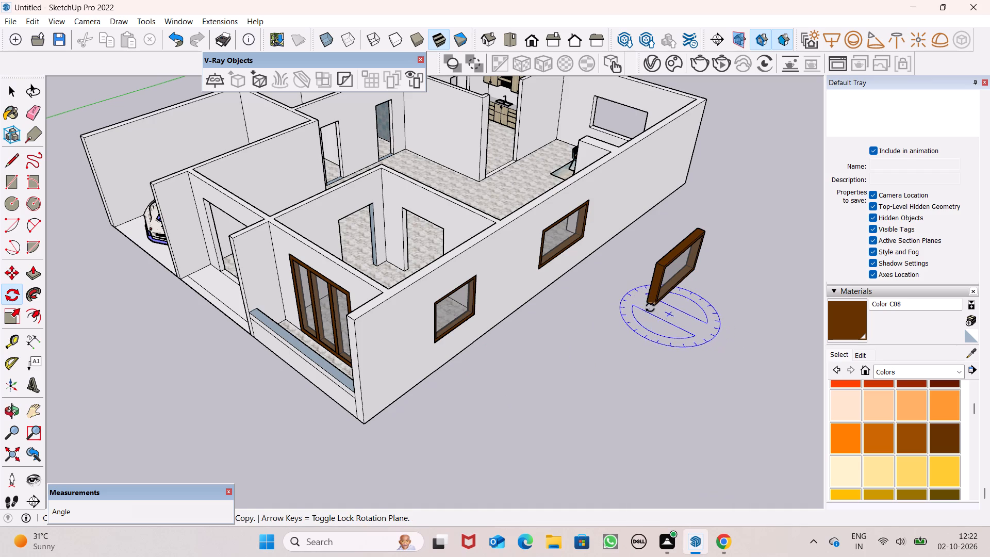
{"action": "left_click", "coordinate": [662, 316]}
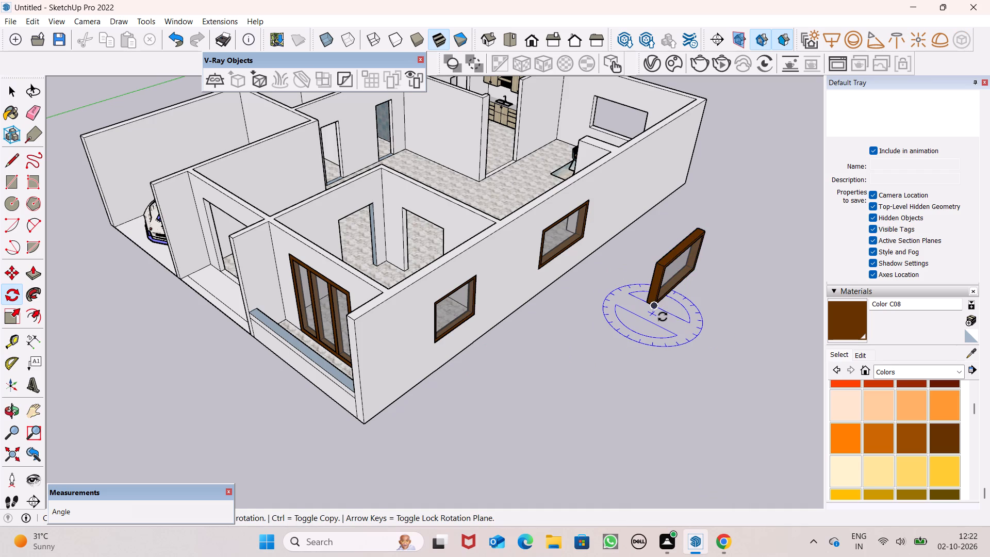
{"action": "left_click", "coordinate": [700, 334]}
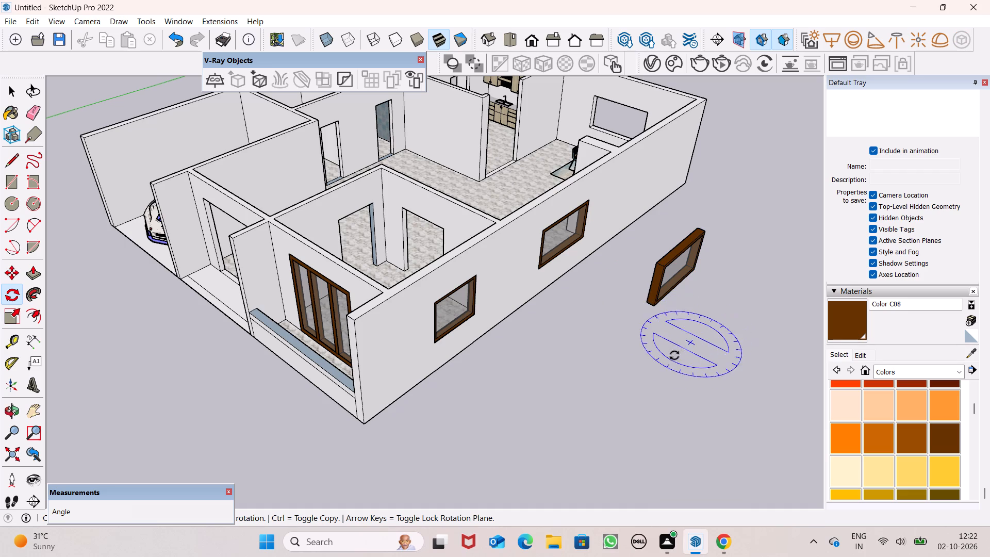
{"action": "scroll", "coordinate": [658, 332], "scroll_direction": "up", "scroll_amount": 10}
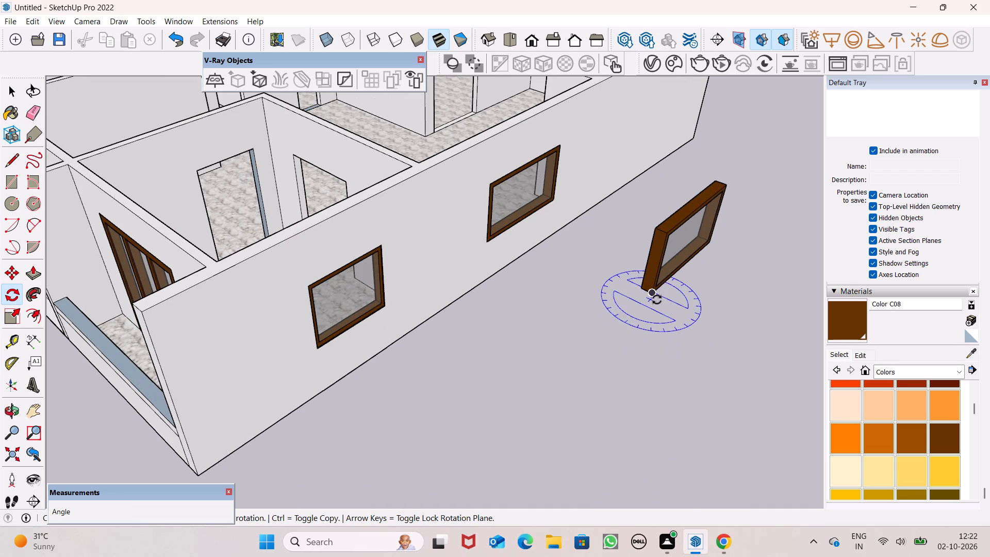
{"action": "left_click", "coordinate": [657, 300]}
{"action": "left_click", "coordinate": [690, 315]}
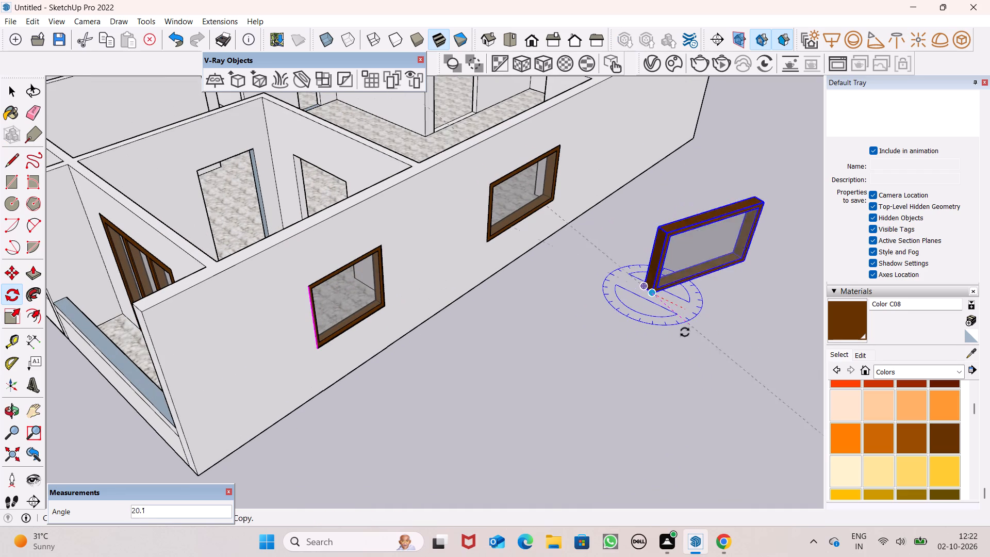
{"action": "left_click", "coordinate": [606, 339]}
{"action": "key", "text": "space"}
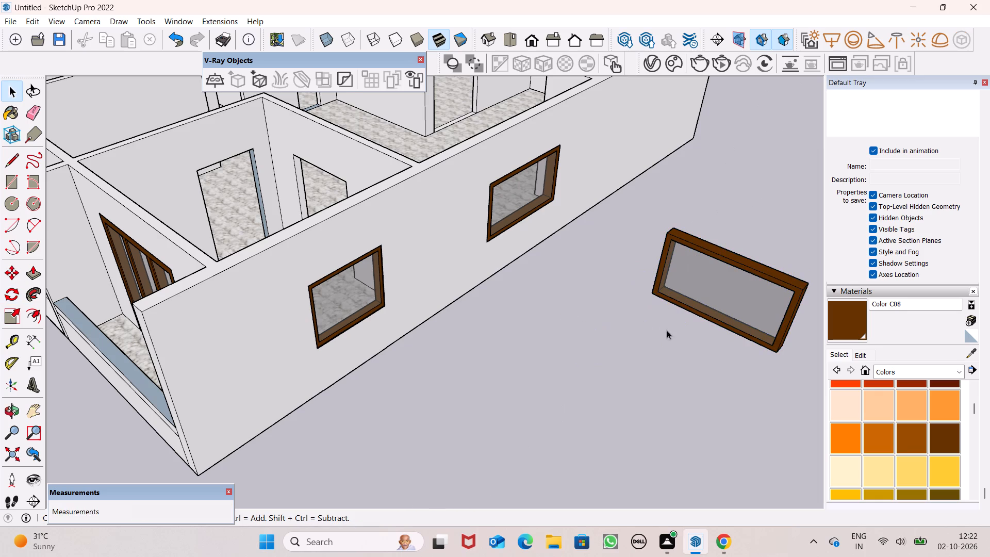
{"action": "scroll", "coordinate": [685, 326], "scroll_direction": "down", "scroll_amount": 5}
{"action": "scroll", "coordinate": [756, 328], "scroll_direction": "down", "scroll_amount": 13}
{"action": "middle_click_drag", "start_coordinate": [747, 329], "coordinate": [825, 356]}
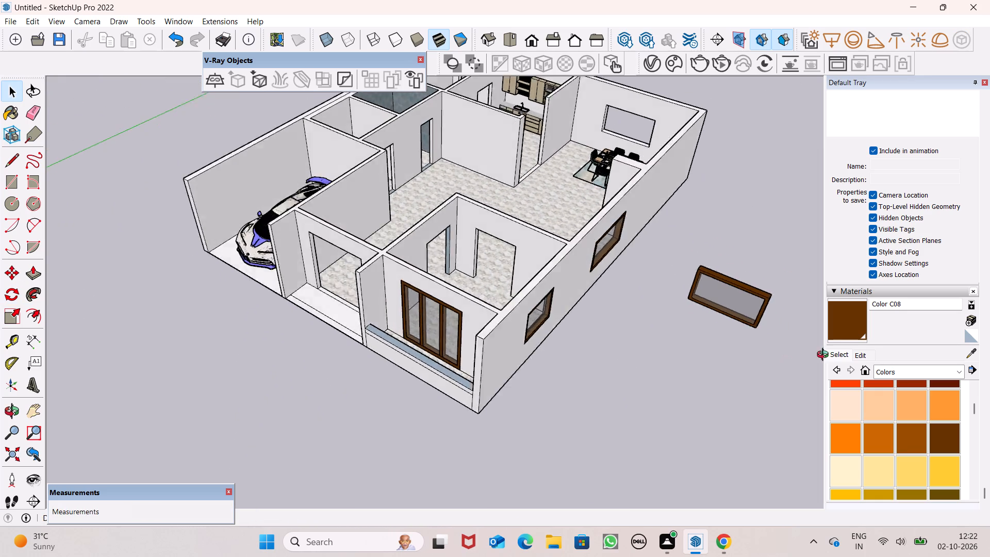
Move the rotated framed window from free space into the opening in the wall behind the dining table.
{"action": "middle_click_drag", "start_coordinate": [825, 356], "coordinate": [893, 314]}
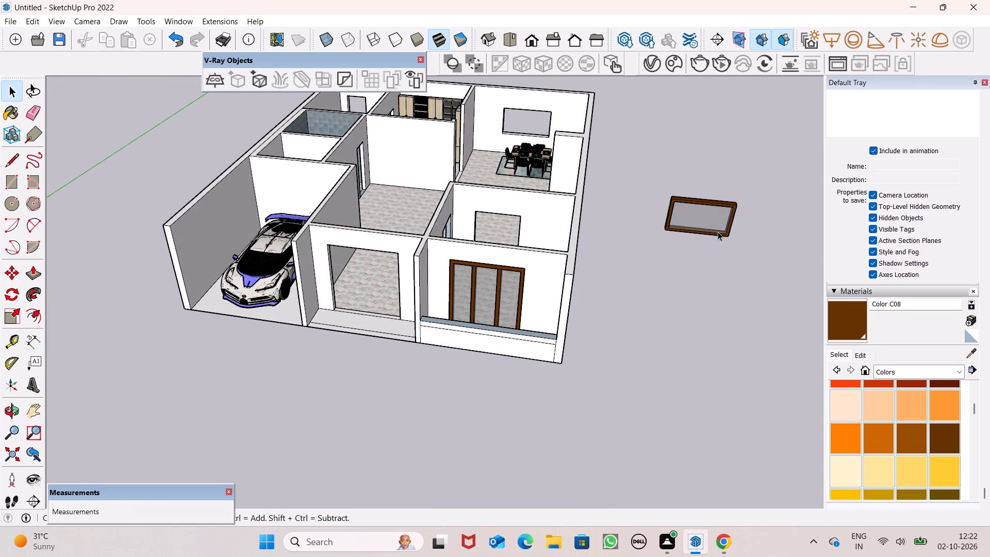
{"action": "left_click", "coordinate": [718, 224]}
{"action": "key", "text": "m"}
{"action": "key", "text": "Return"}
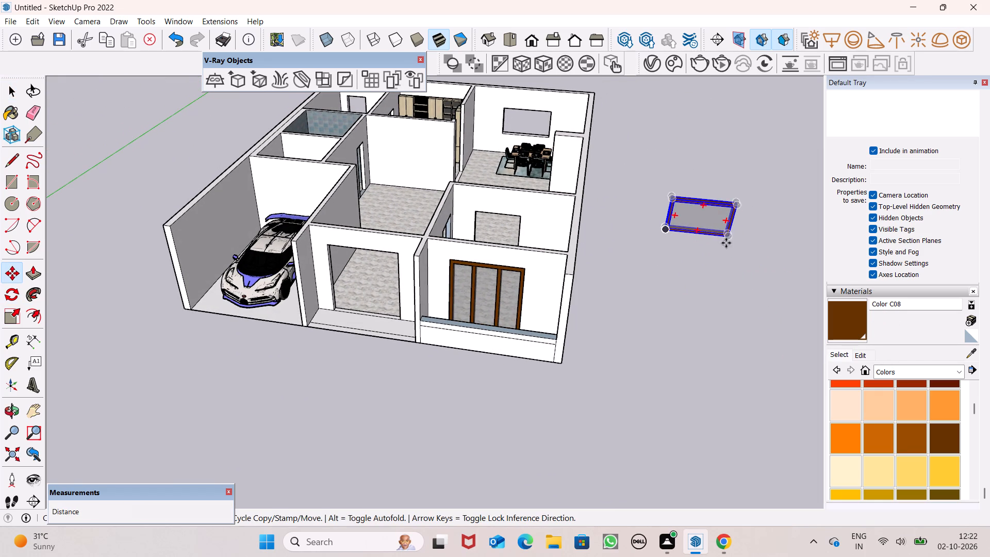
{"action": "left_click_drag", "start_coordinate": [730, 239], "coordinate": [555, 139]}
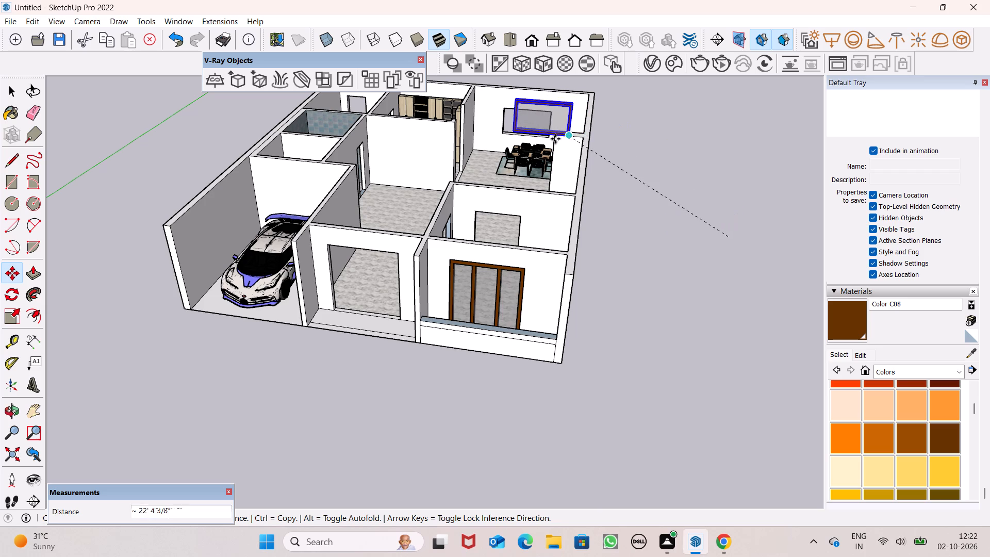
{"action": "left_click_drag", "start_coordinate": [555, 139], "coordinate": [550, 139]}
Examine from inside how the framed window sits in the opening behind the dining table.
{"action": "scroll", "coordinate": [533, 75], "scroll_direction": "up", "scroll_amount": 9}
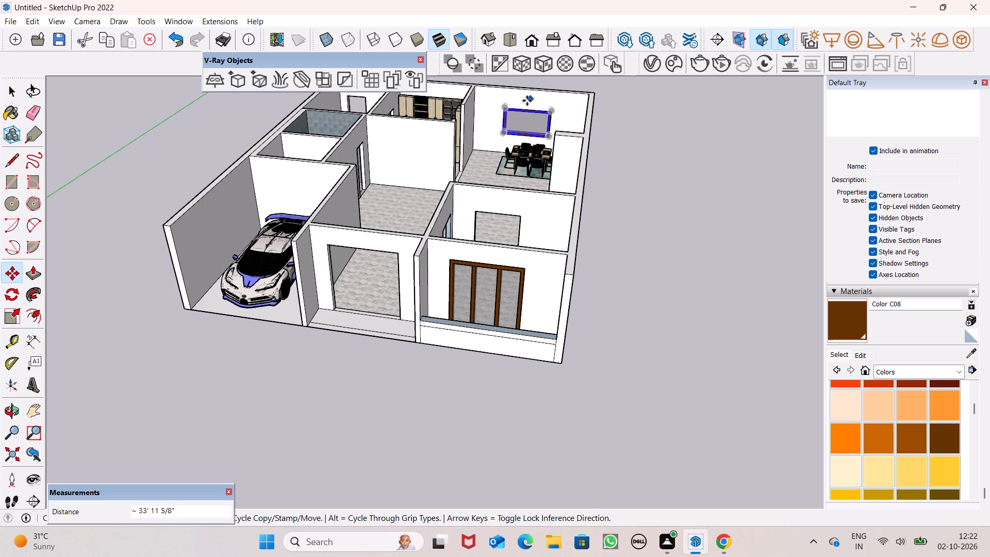
{"action": "scroll", "coordinate": [527, 101], "scroll_direction": "up", "scroll_amount": 5}
{"action": "scroll", "coordinate": [616, 131], "scroll_direction": "up", "scroll_amount": 15}
{"action": "scroll", "coordinate": [610, 133], "scroll_direction": "up", "scroll_amount": 8}
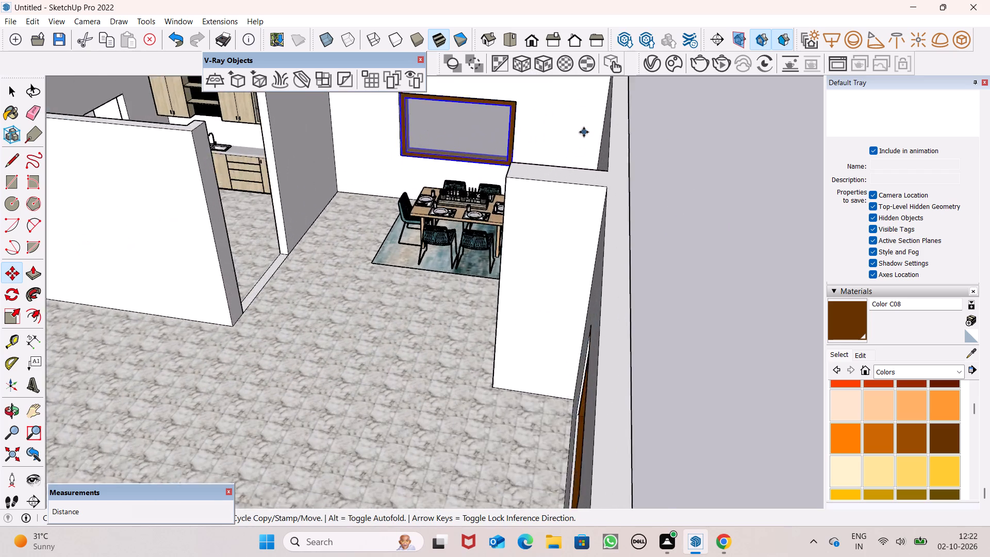
{"action": "scroll", "coordinate": [507, 116], "scroll_direction": "up", "scroll_amount": 8}
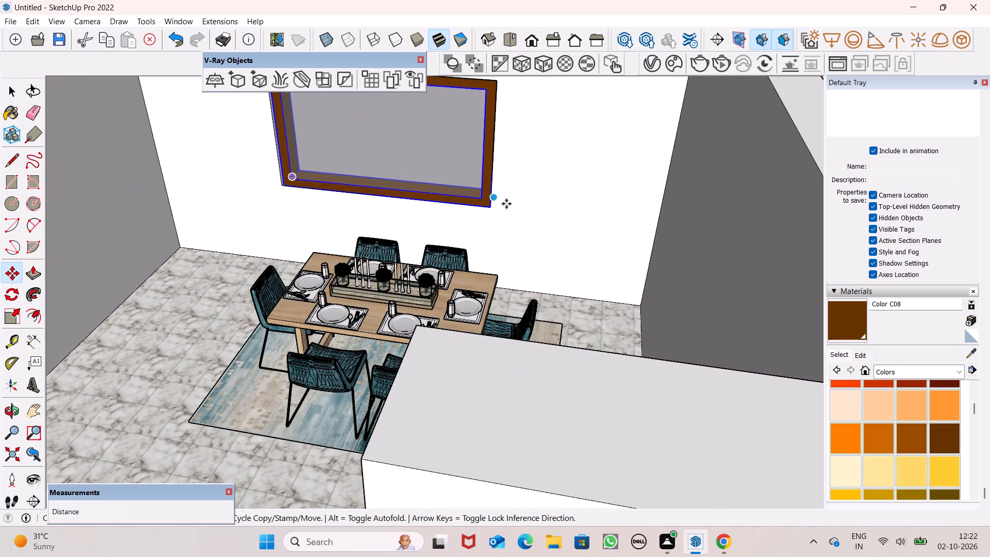
{"action": "scroll", "coordinate": [506, 209], "scroll_direction": "down", "scroll_amount": 5}
{"action": "scroll", "coordinate": [471, 149], "scroll_direction": "up", "scroll_amount": 5}
{"action": "scroll", "coordinate": [550, 183], "scroll_direction": "down", "scroll_amount": 3}
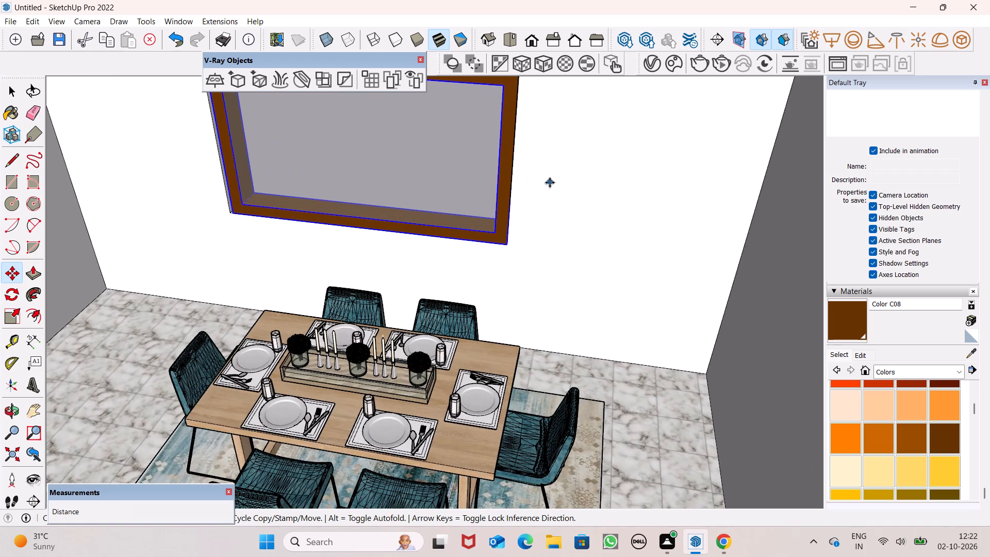
{"action": "scroll", "coordinate": [550, 183], "scroll_direction": "down", "scroll_amount": 17}
{"action": "scroll", "coordinate": [593, 168], "scroll_direction": "down", "scroll_amount": 4}
{"action": "scroll", "coordinate": [613, 184], "scroll_direction": "up", "scroll_amount": 1}
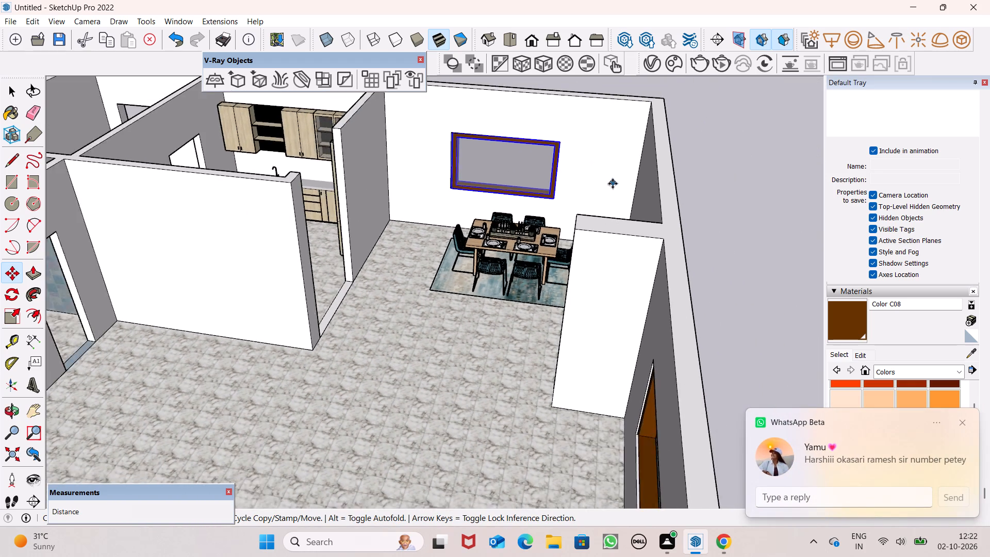
{"action": "middle_click_drag", "start_coordinate": [613, 184], "coordinate": [545, 257]}
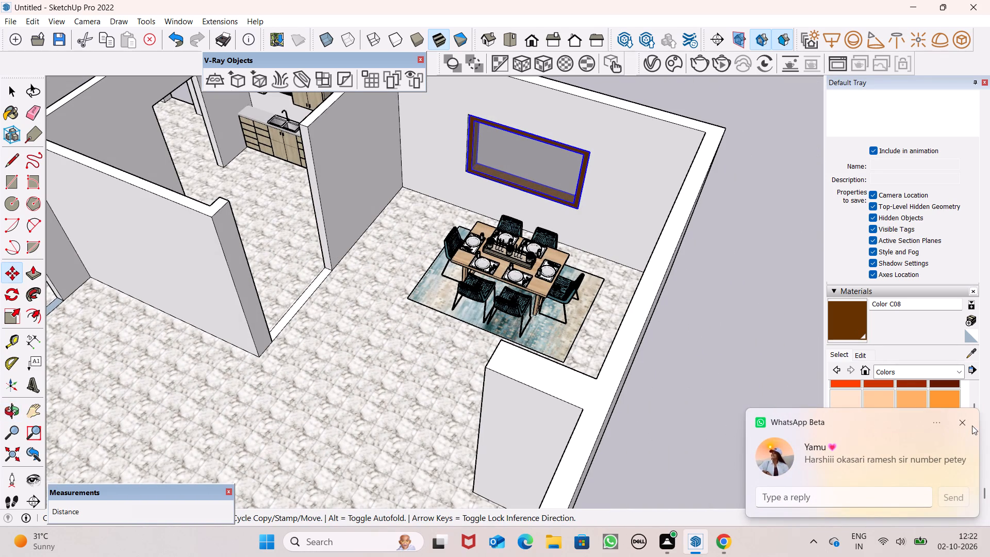
Dismiss the incoming chat message notification.
{"action": "left_click", "coordinate": [966, 424]}
Inspect the dining room window's placement from outside the house.
{"action": "scroll", "coordinate": [692, 272], "scroll_direction": "down", "scroll_amount": 6}
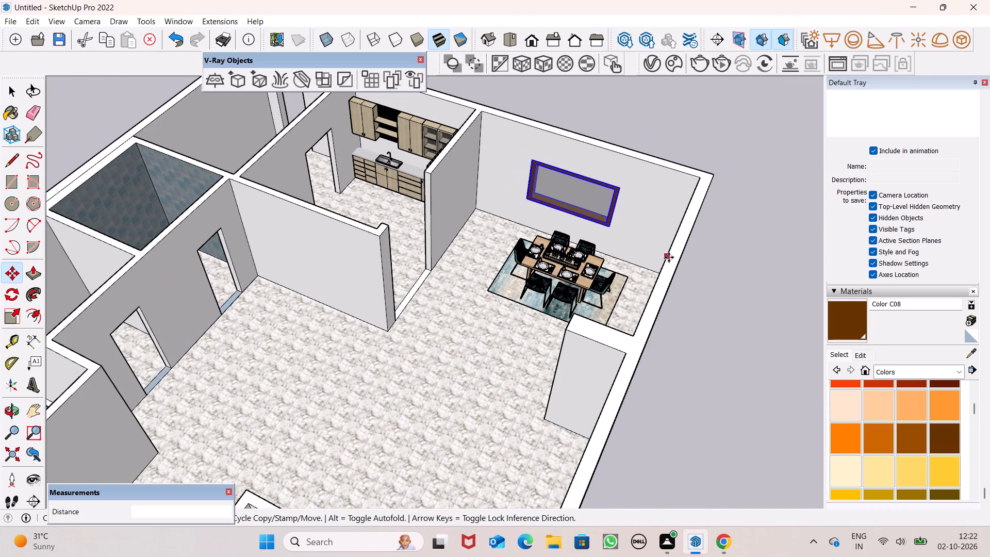
{"action": "scroll", "coordinate": [665, 268], "scroll_direction": "down", "scroll_amount": 3}
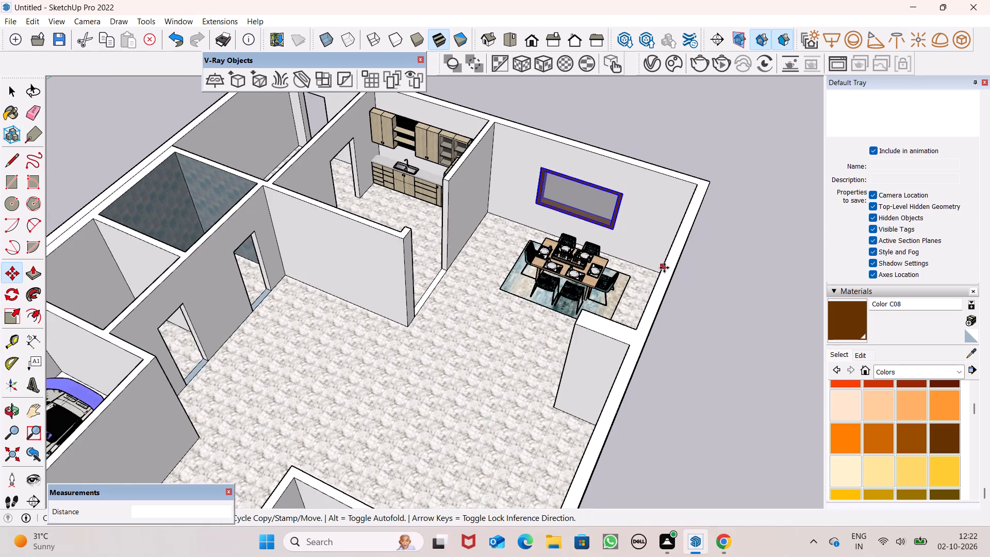
{"action": "scroll", "coordinate": [664, 268], "scroll_direction": "down", "scroll_amount": 6}
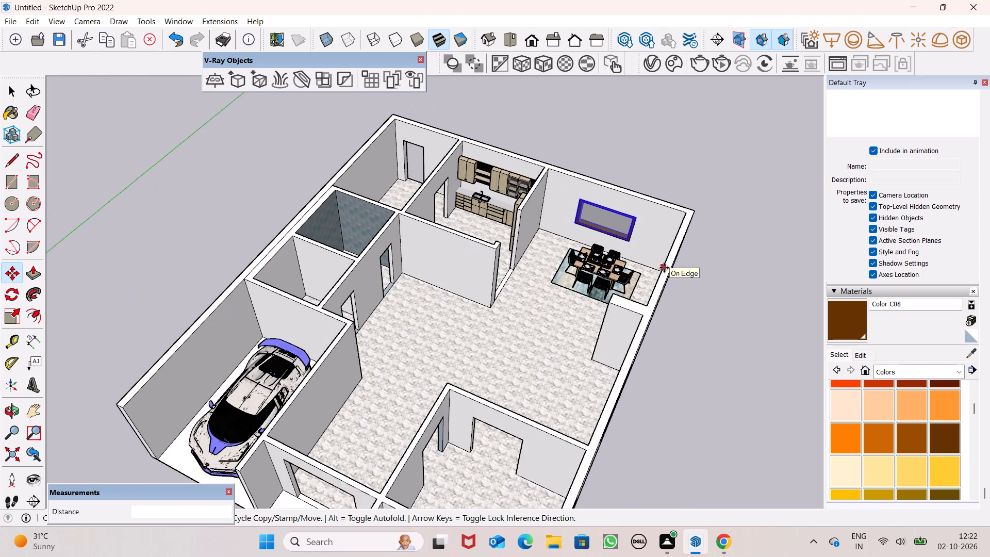
{"action": "scroll", "coordinate": [664, 268], "scroll_direction": "down", "scroll_amount": 2}
{"action": "middle_click_drag", "start_coordinate": [689, 269], "coordinate": [380, 348]}
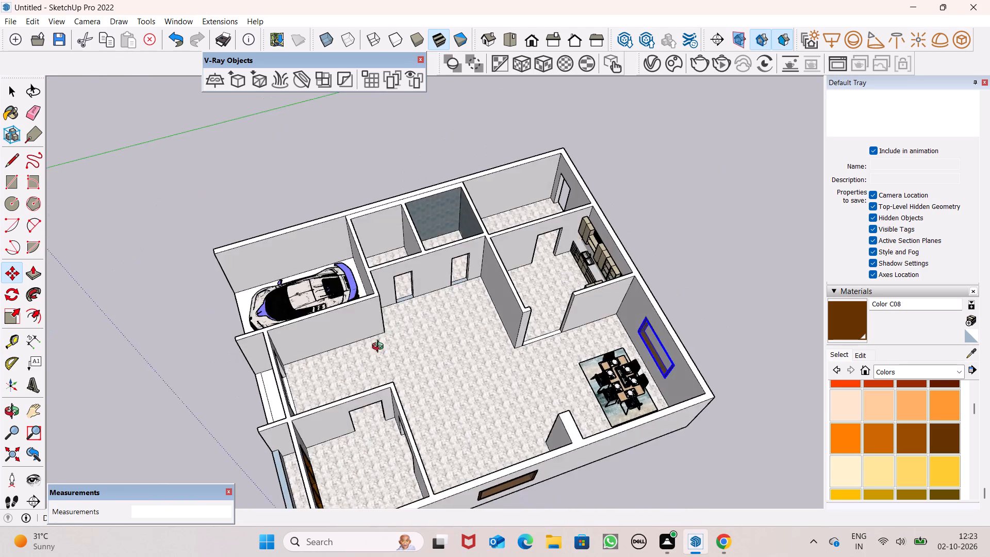
{"action": "middle_click_drag", "start_coordinate": [380, 348], "coordinate": [204, 189]}
{"action": "scroll", "coordinate": [390, 294], "scroll_direction": "down", "scroll_amount": 1}
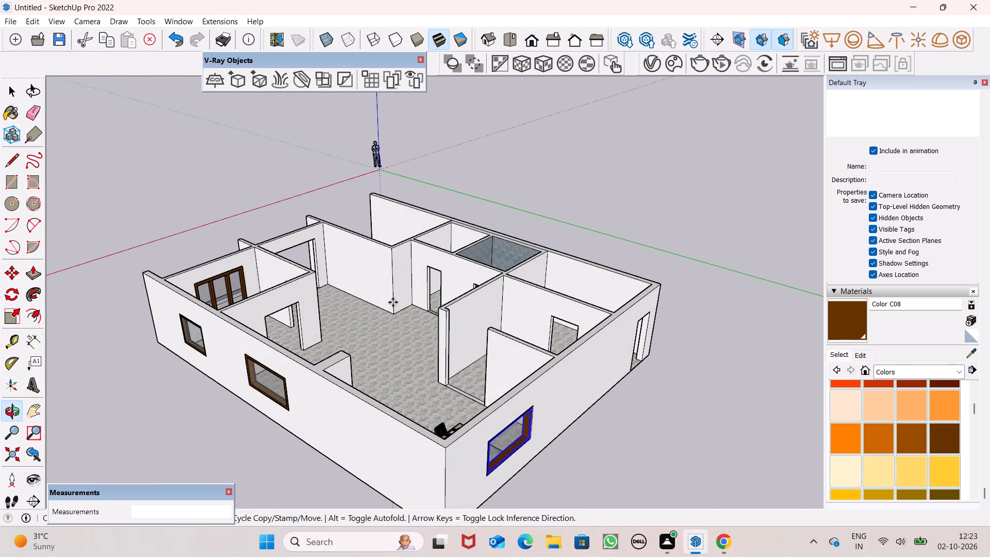
{"action": "scroll", "coordinate": [393, 302], "scroll_direction": "down", "scroll_amount": 1}
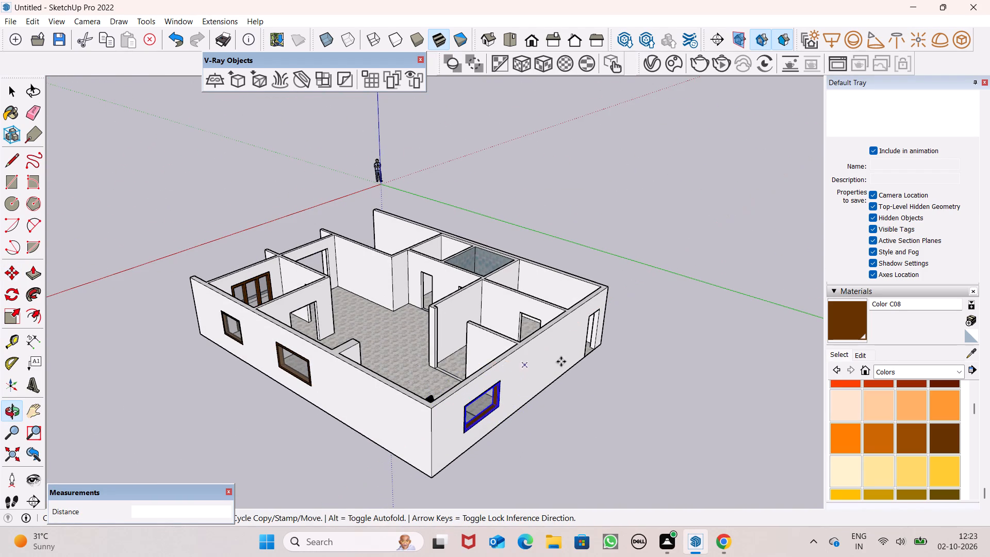
{"action": "scroll", "coordinate": [570, 243], "scroll_direction": "down", "scroll_amount": 6}
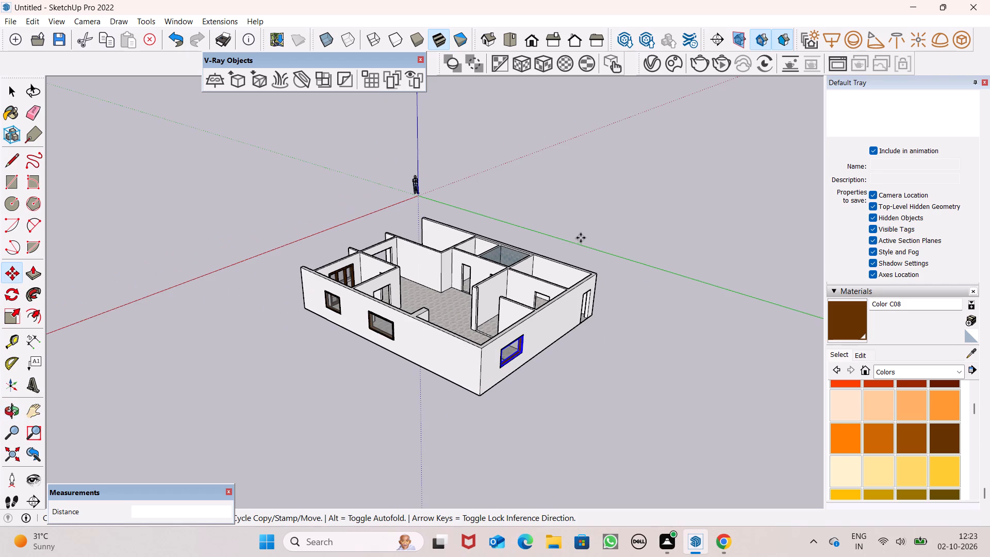
{"action": "scroll", "coordinate": [641, 195], "scroll_direction": "down", "scroll_amount": 5}
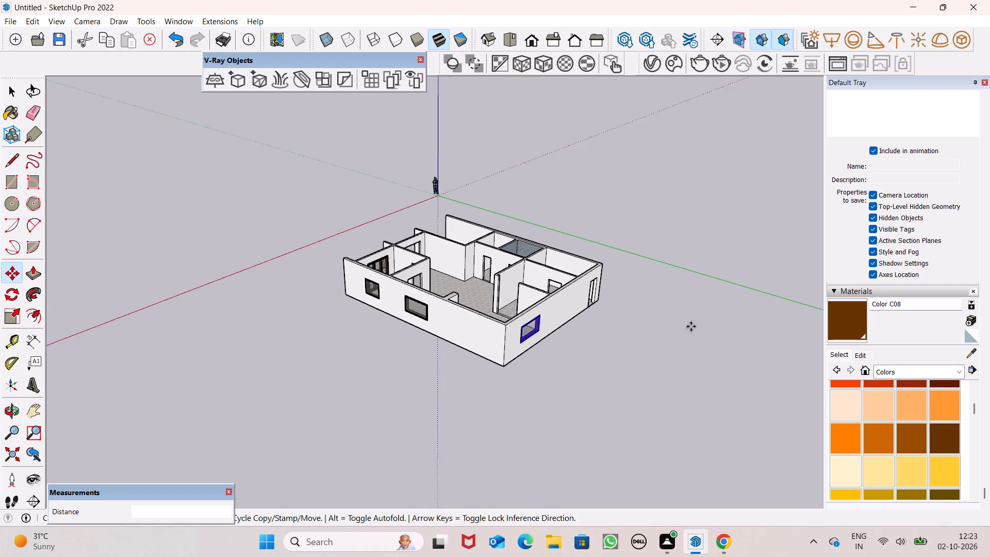
{"action": "scroll", "coordinate": [607, 346], "scroll_direction": "up", "scroll_amount": 5}
{"action": "scroll", "coordinate": [542, 352], "scroll_direction": "down", "scroll_amount": 1}
{"action": "scroll", "coordinate": [542, 352], "scroll_direction": "up", "scroll_amount": 10}
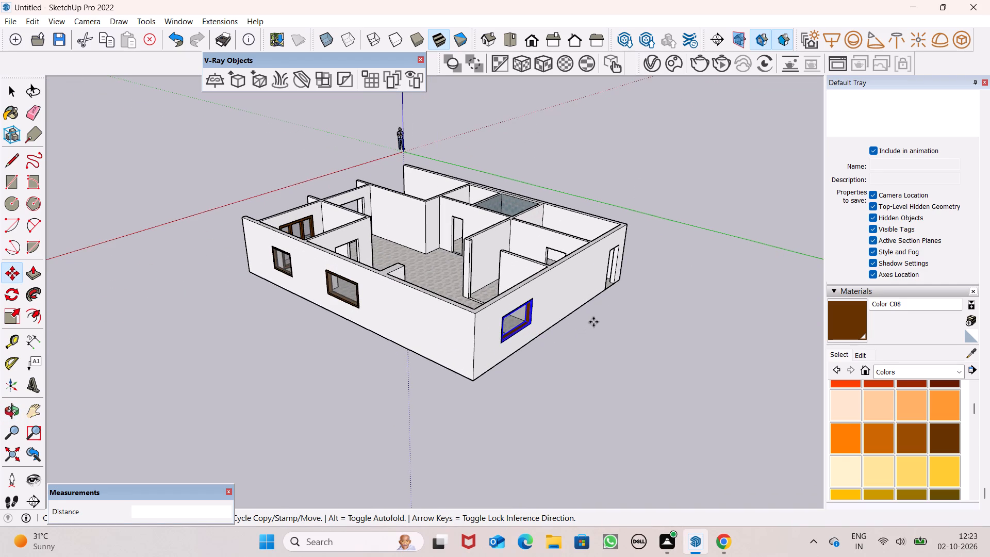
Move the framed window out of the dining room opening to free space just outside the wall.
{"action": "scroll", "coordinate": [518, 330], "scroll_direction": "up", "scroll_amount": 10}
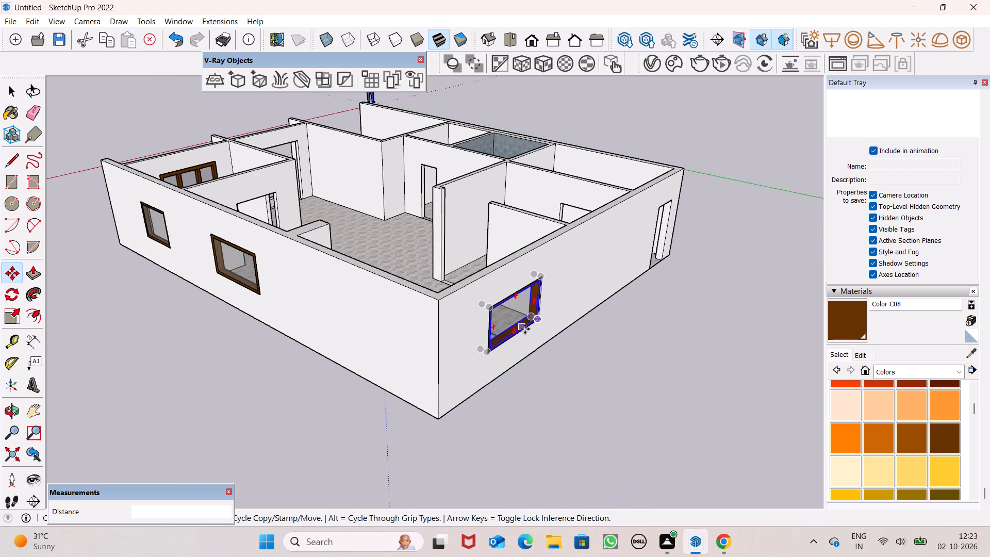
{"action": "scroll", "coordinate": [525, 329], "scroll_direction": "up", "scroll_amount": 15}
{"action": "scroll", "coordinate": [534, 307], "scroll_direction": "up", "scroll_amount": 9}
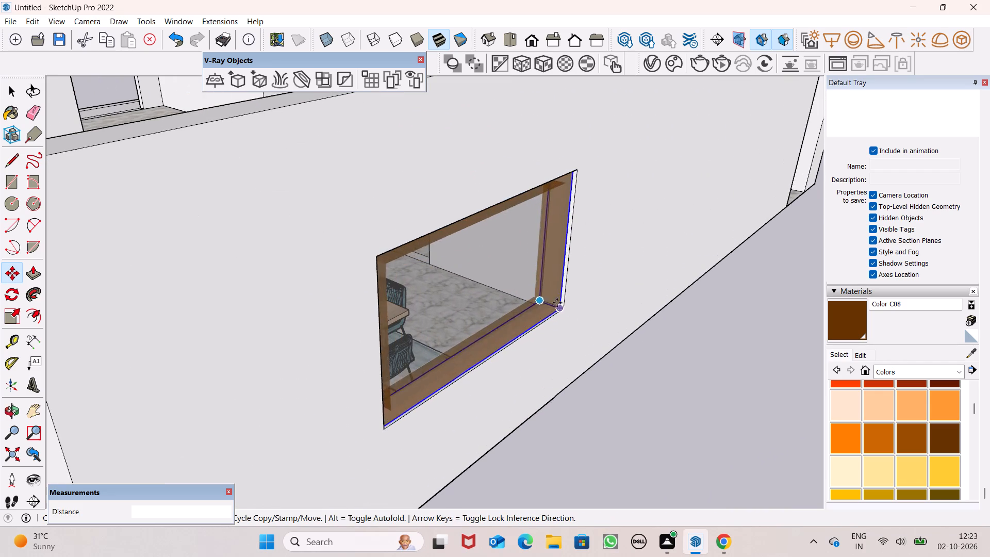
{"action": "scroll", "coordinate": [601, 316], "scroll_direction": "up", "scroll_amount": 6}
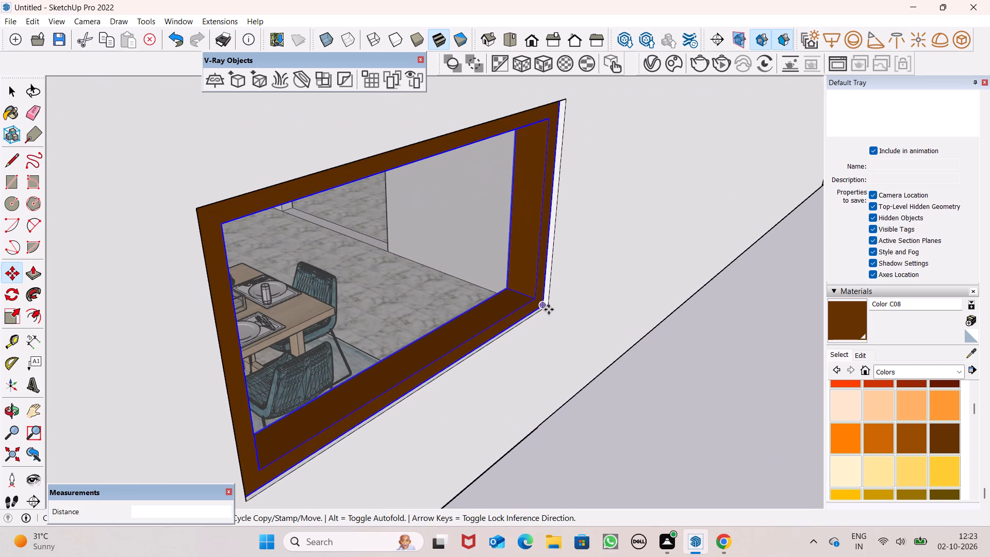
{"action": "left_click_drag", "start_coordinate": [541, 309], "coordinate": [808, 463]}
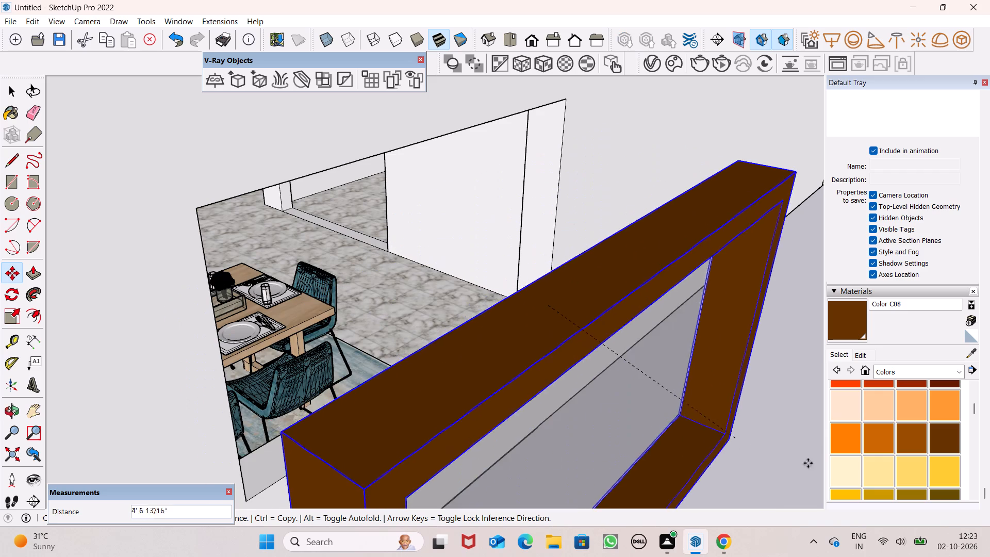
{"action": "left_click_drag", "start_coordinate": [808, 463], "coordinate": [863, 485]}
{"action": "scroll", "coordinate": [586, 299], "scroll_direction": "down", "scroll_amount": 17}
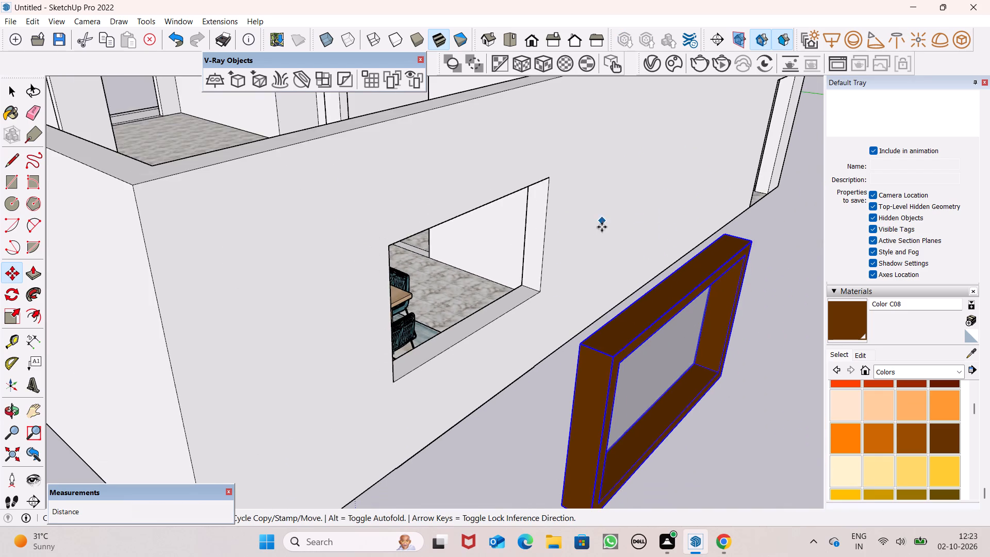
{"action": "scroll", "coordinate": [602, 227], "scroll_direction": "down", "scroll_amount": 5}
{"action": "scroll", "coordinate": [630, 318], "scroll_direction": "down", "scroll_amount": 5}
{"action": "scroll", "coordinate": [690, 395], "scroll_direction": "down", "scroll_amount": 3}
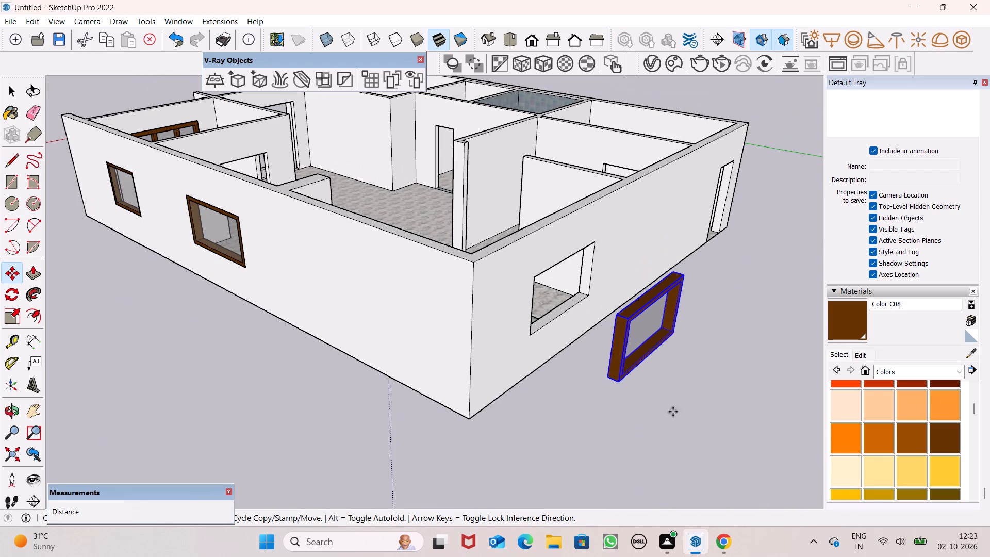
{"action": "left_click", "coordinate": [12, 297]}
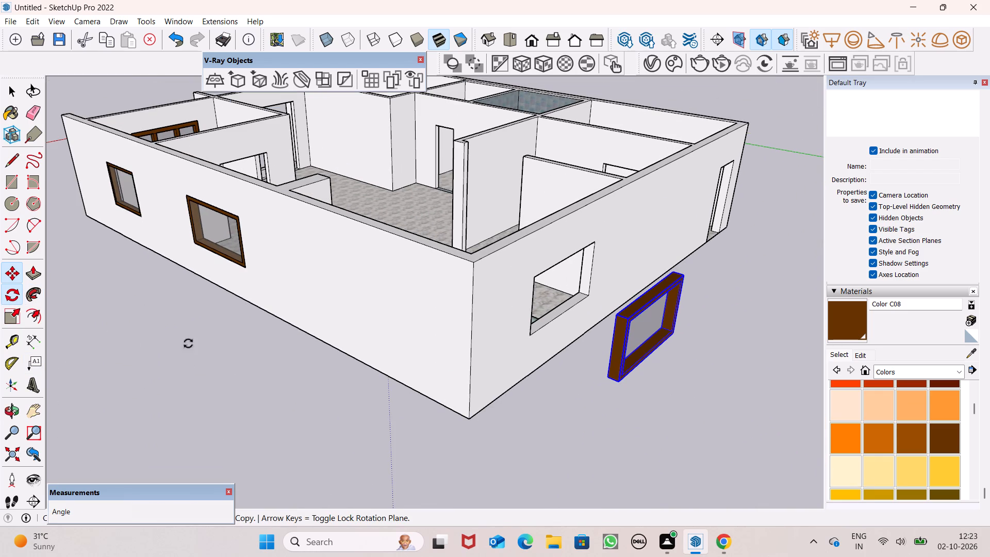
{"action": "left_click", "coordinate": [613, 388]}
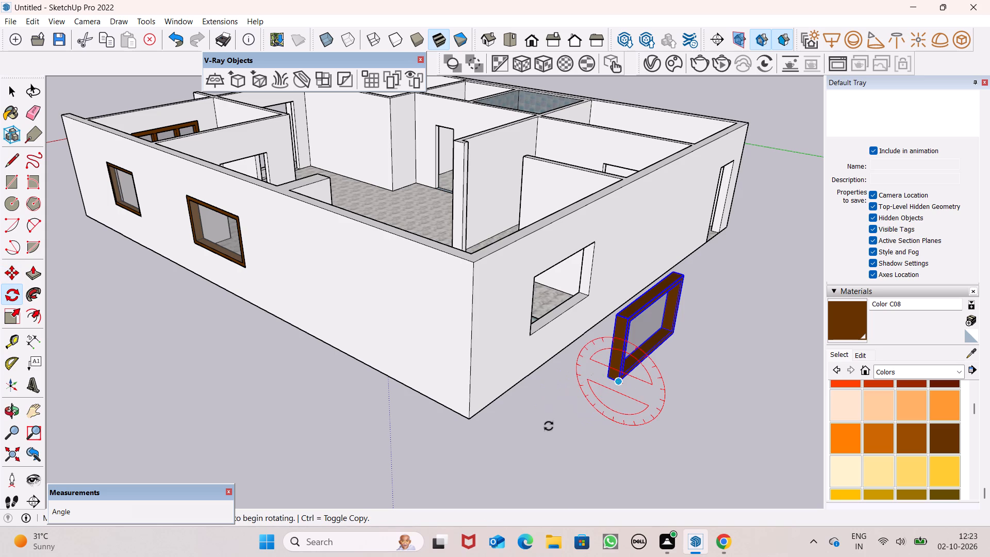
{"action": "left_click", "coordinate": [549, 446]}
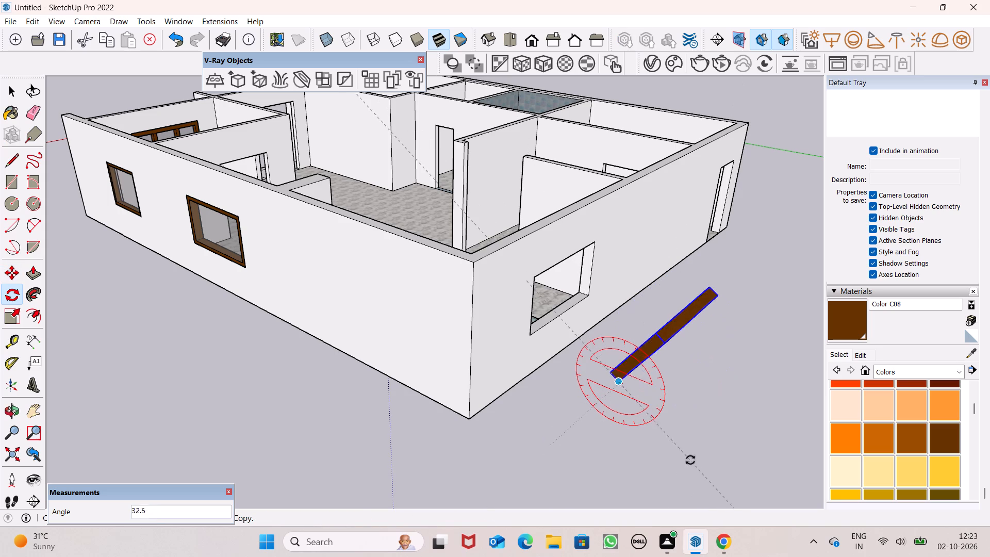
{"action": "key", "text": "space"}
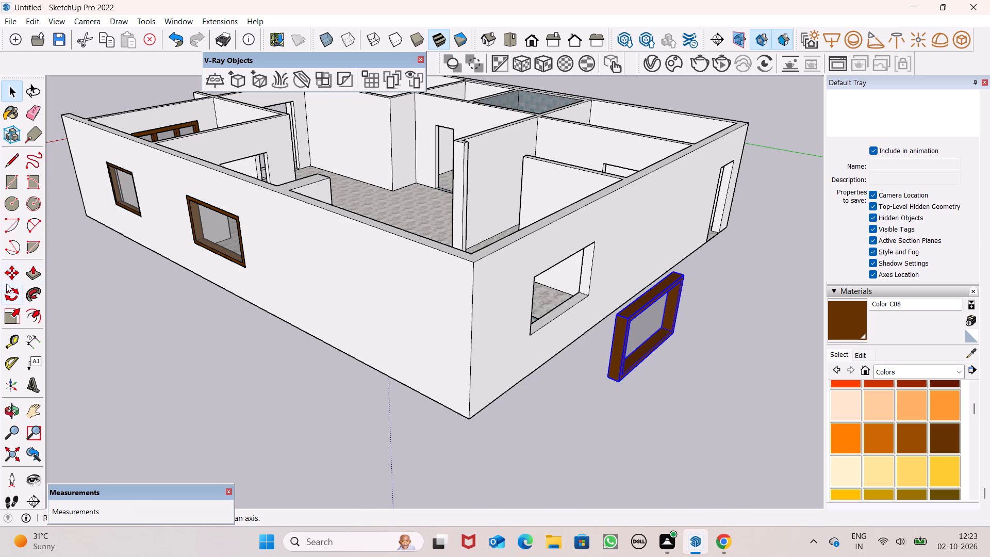
Rotate the free-standing framed window horizontally by about 180 degrees so its other face points outward.
{"action": "left_click", "coordinate": [17, 298]}
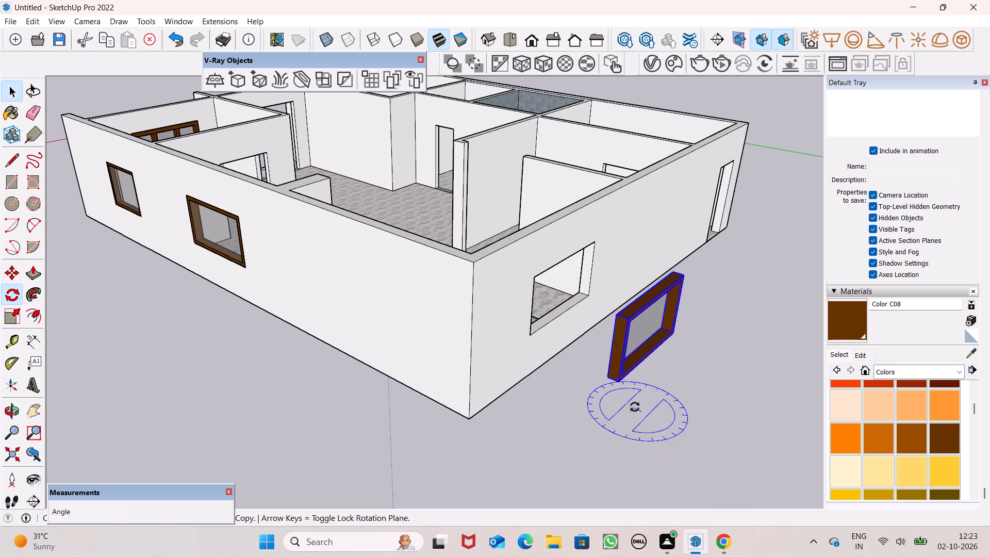
{"action": "left_click", "coordinate": [632, 402]}
{"action": "left_click", "coordinate": [581, 439]}
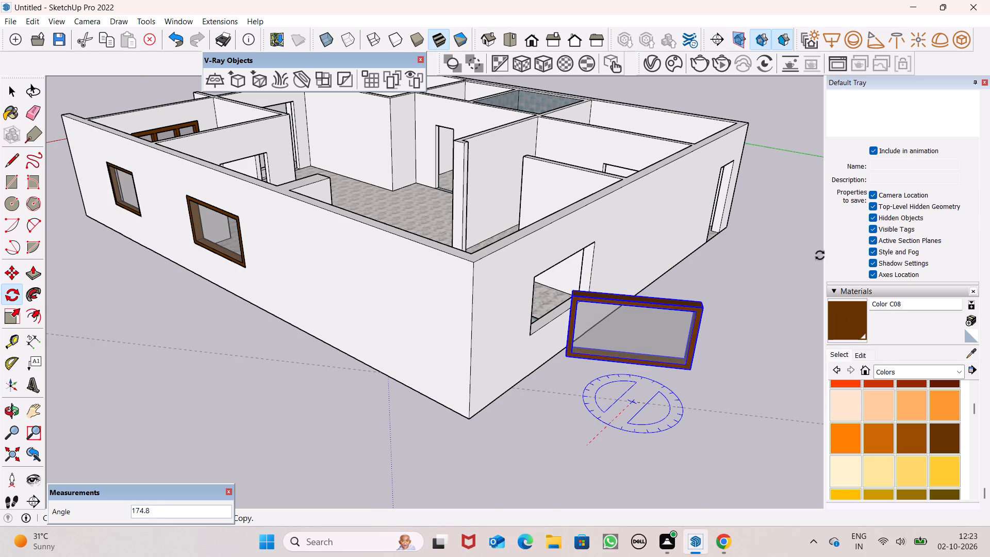
{"action": "left_click", "coordinate": [761, 266]}
{"action": "key", "text": "space"}
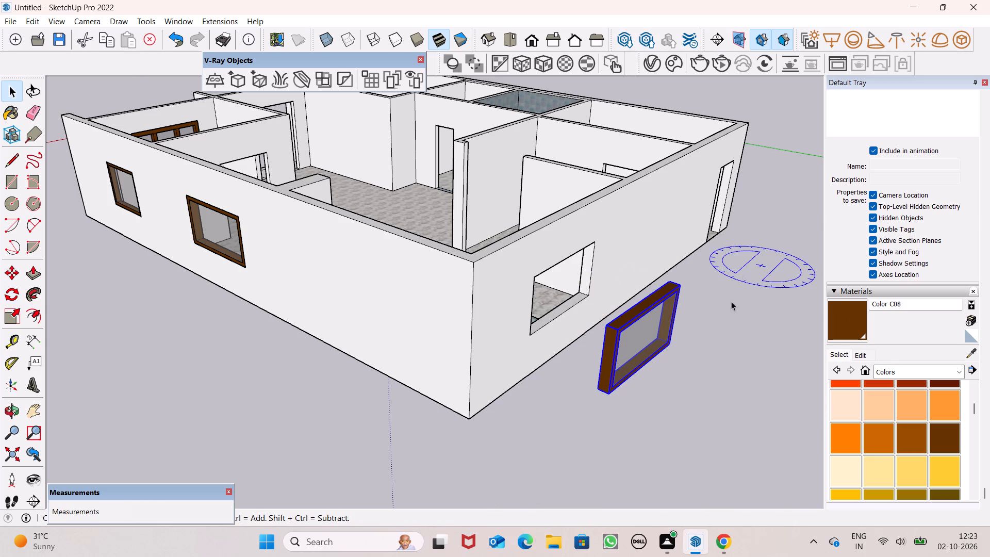
Move the turned framed window by its lower outer corner into the matching corner of the dining room wall opening.
{"action": "key", "text": "m"}
{"action": "key", "text": "Return"}
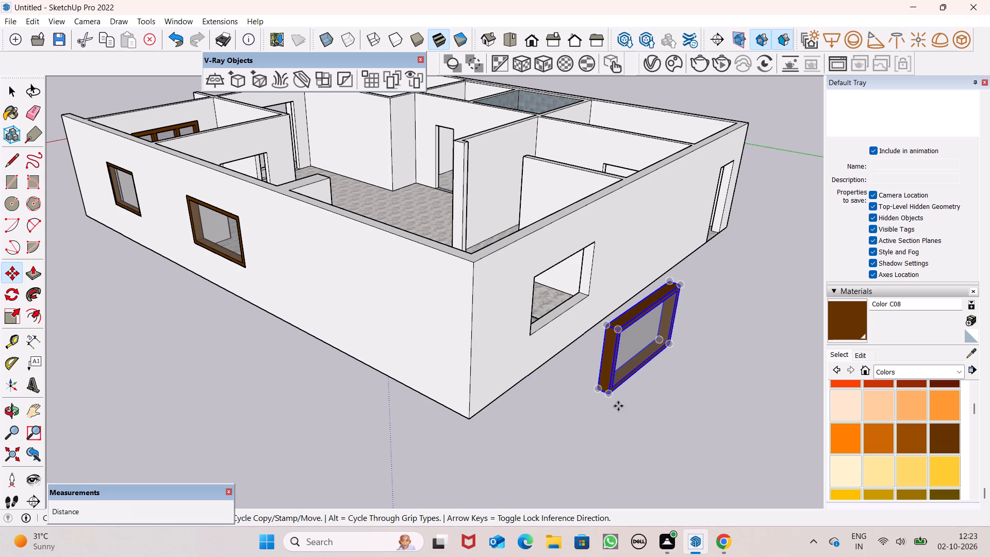
{"action": "left_click_drag", "start_coordinate": [610, 395], "coordinate": [537, 330]}
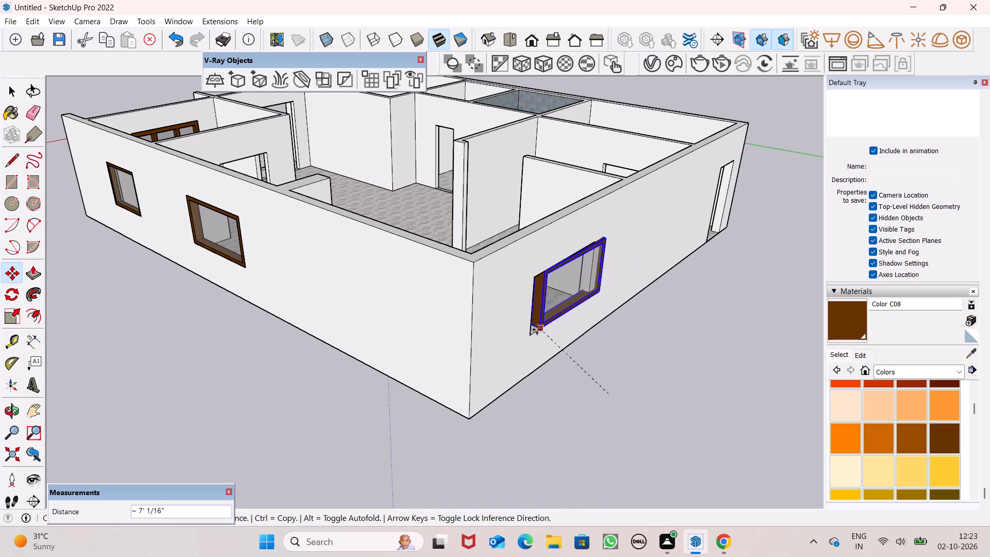
{"action": "left_click_drag", "start_coordinate": [537, 330], "coordinate": [535, 334]}
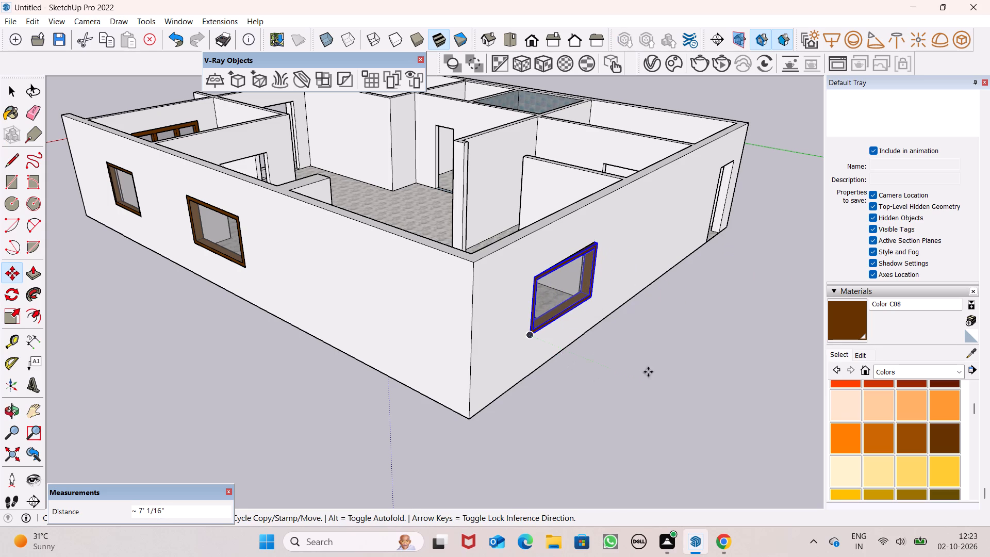
{"action": "scroll", "coordinate": [648, 371], "scroll_direction": "up", "scroll_amount": 8}
{"action": "middle_click_drag", "start_coordinate": [611, 316], "coordinate": [389, 415]}
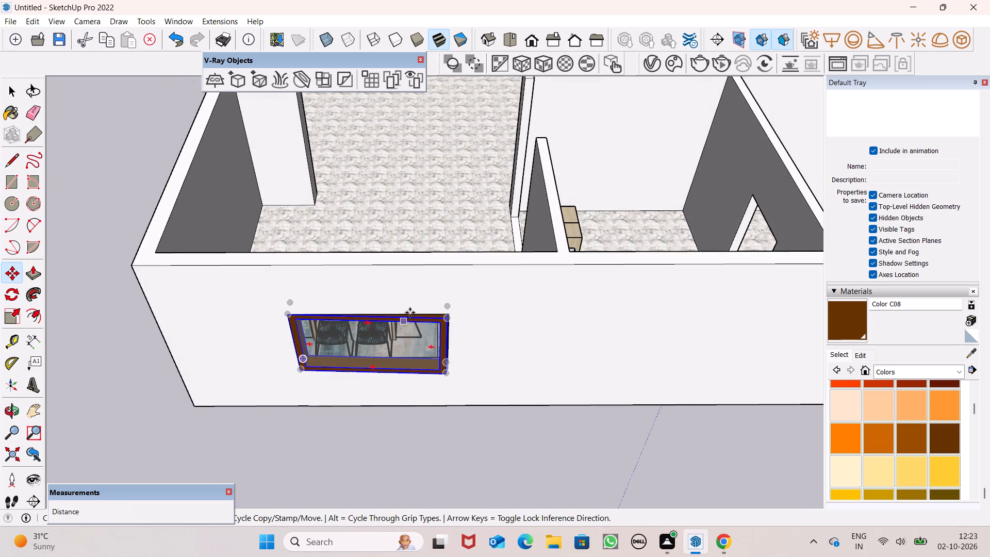
Undo the framed window's placement in the dining room opening and delete that free-standing window.
{"action": "scroll", "coordinate": [414, 312], "scroll_direction": "up", "scroll_amount": 6}
{"action": "scroll", "coordinate": [461, 330], "scroll_direction": "down", "scroll_amount": 8}
{"action": "scroll", "coordinate": [536, 324], "scroll_direction": "down", "scroll_amount": 7}
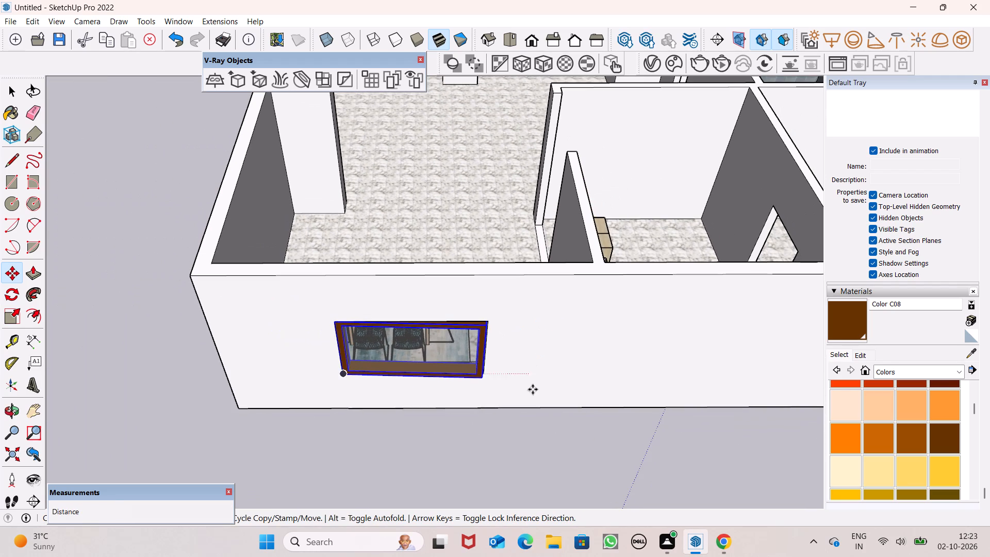
{"action": "key", "text": "ctrl+z"}
{"action": "scroll", "coordinate": [547, 361], "scroll_direction": "down", "scroll_amount": 9}
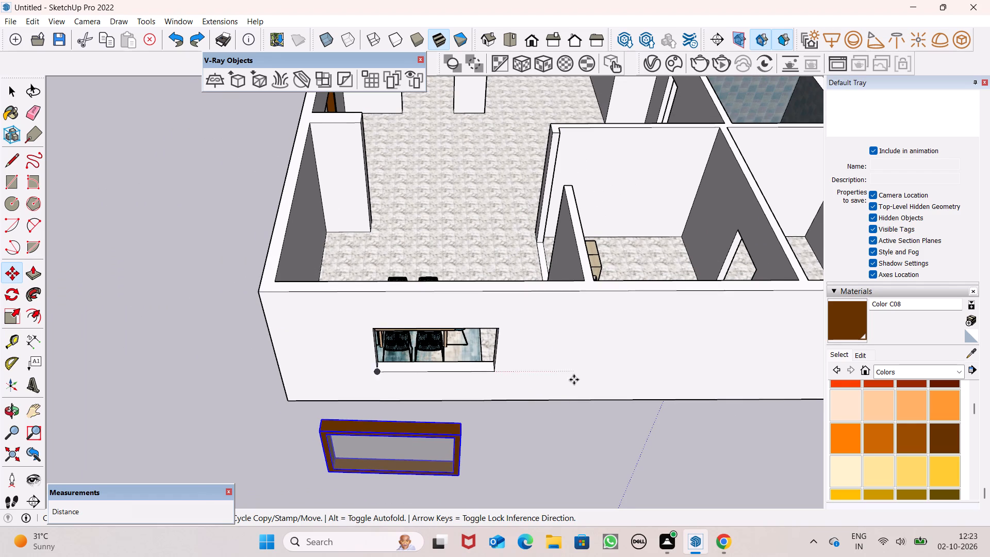
{"action": "scroll", "coordinate": [574, 380], "scroll_direction": "down", "scroll_amount": 1}
{"action": "middle_click_drag", "start_coordinate": [575, 395], "coordinate": [662, 340]}
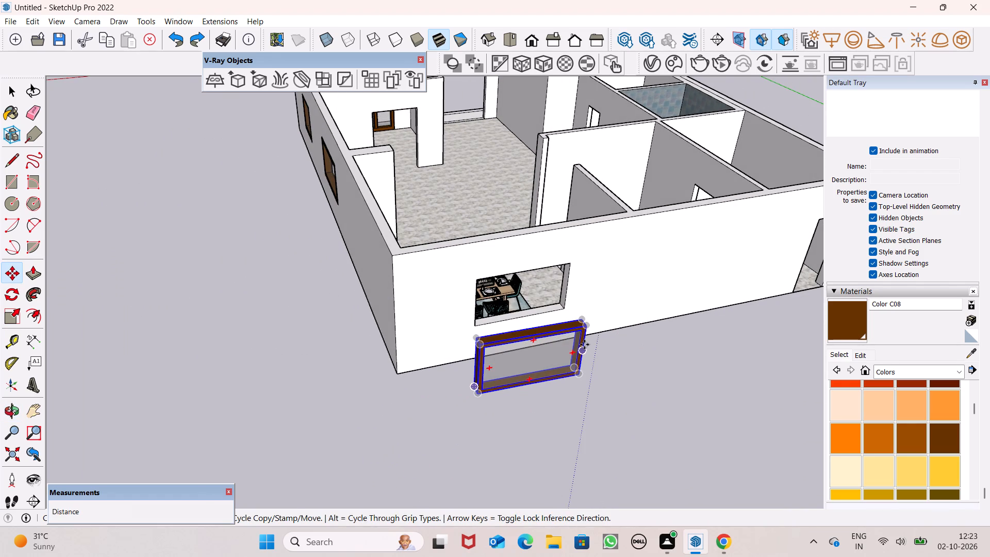
{"action": "left_click", "coordinate": [584, 345]}
{"action": "key", "text": "Delete"}
Copy the wider framed window from the adjacent two-window outer wall to free space in front of that wall.
{"action": "scroll", "coordinate": [631, 367], "scroll_direction": "down", "scroll_amount": 8}
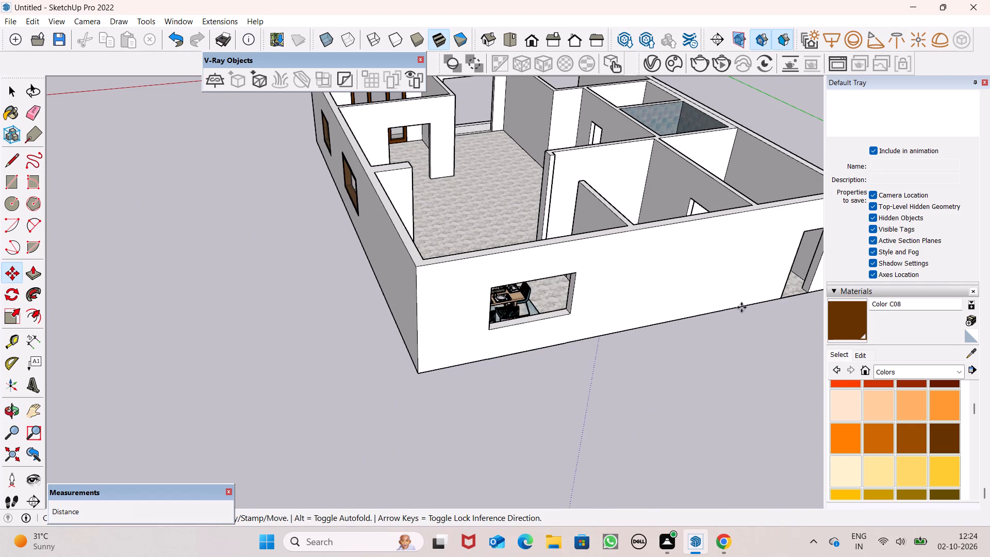
{"action": "middle_click_drag", "start_coordinate": [444, 297], "coordinate": [807, 228]}
{"action": "scroll", "coordinate": [807, 228], "scroll_direction": "up", "scroll_amount": 1}
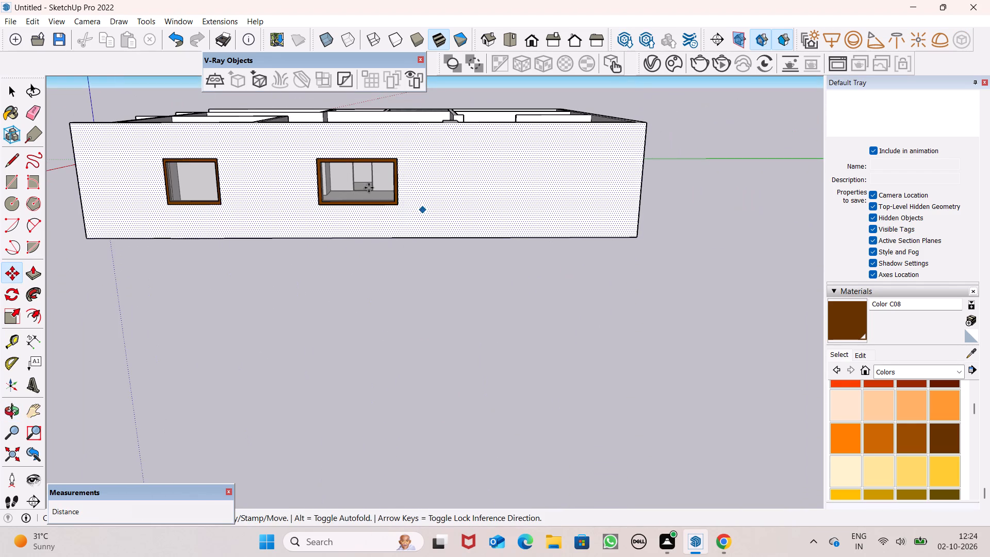
{"action": "left_click", "coordinate": [369, 187]}
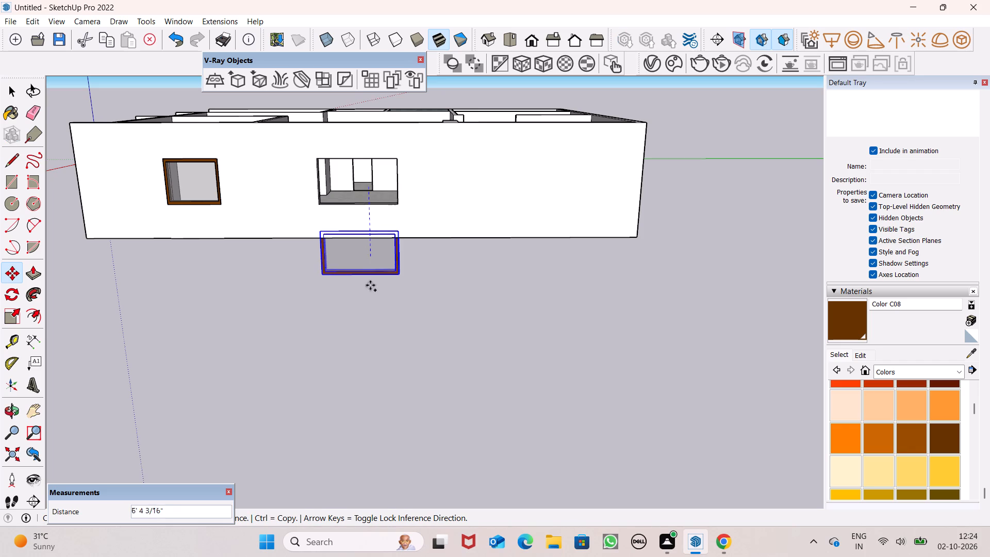
{"action": "left_click", "coordinate": [449, 351]}
{"action": "key", "text": "space"}
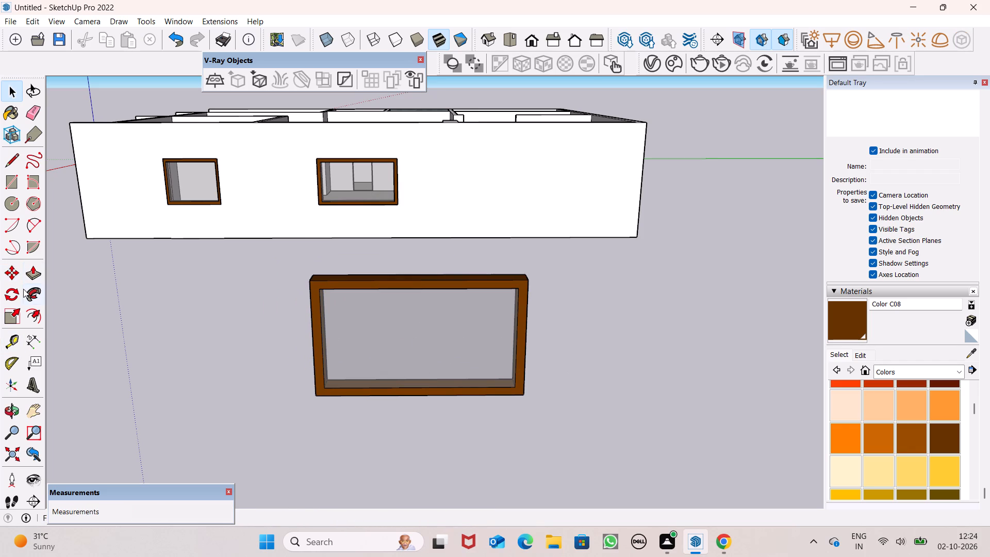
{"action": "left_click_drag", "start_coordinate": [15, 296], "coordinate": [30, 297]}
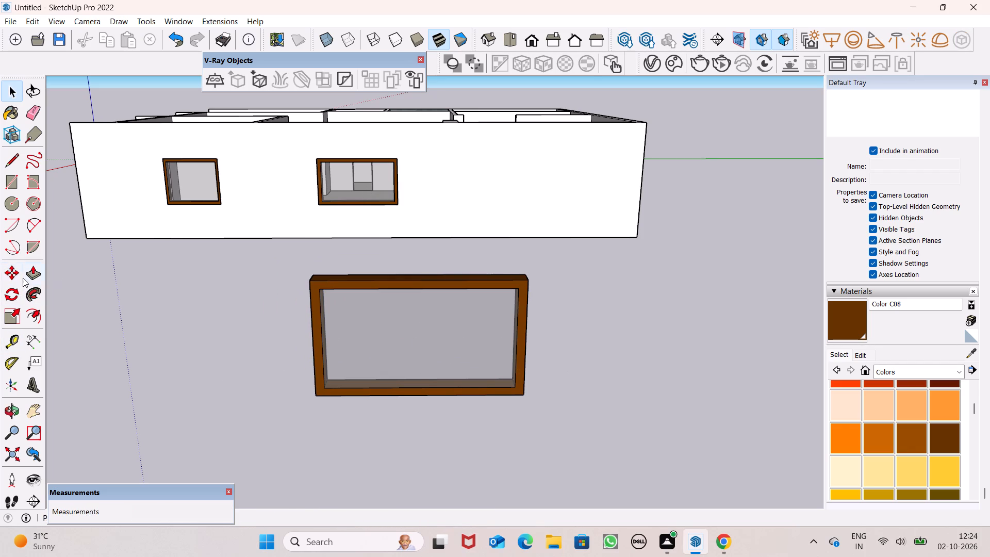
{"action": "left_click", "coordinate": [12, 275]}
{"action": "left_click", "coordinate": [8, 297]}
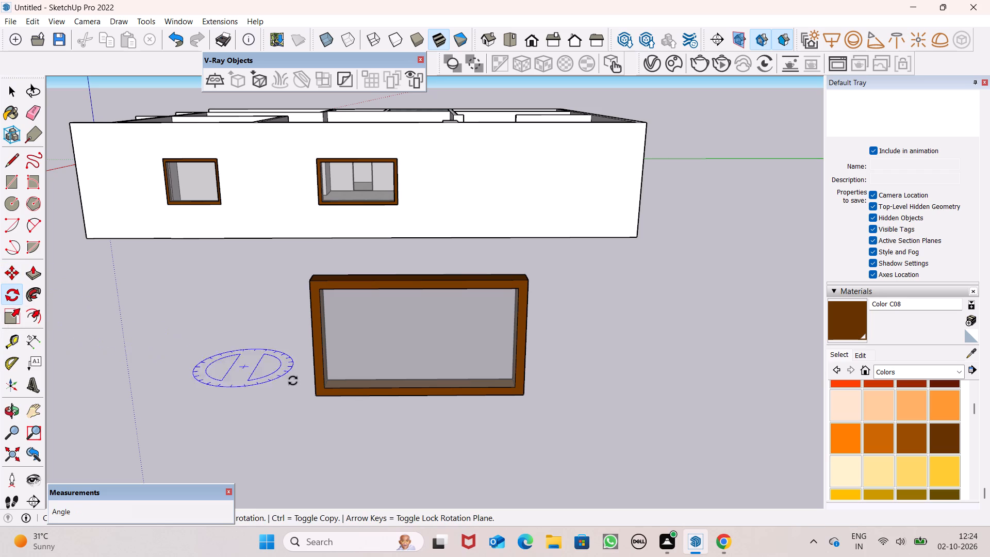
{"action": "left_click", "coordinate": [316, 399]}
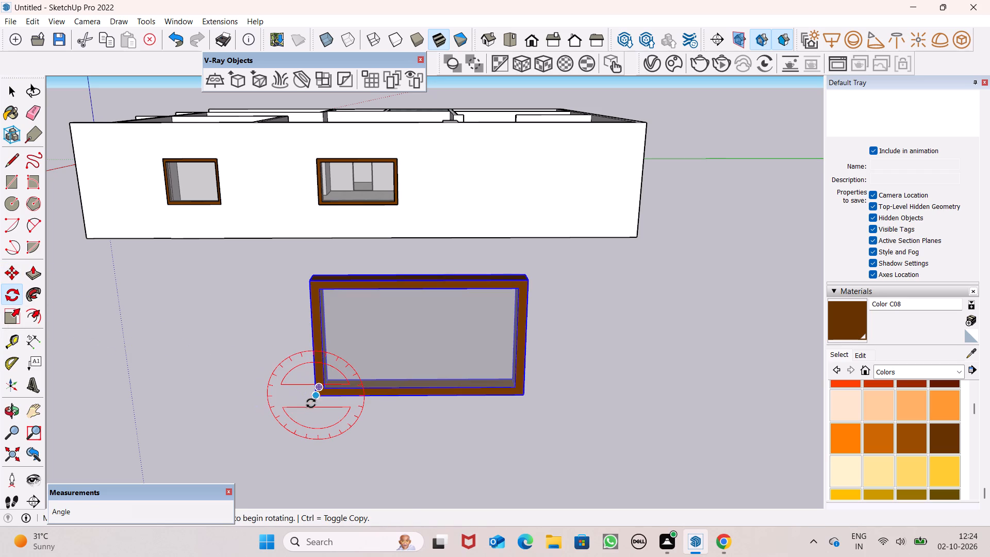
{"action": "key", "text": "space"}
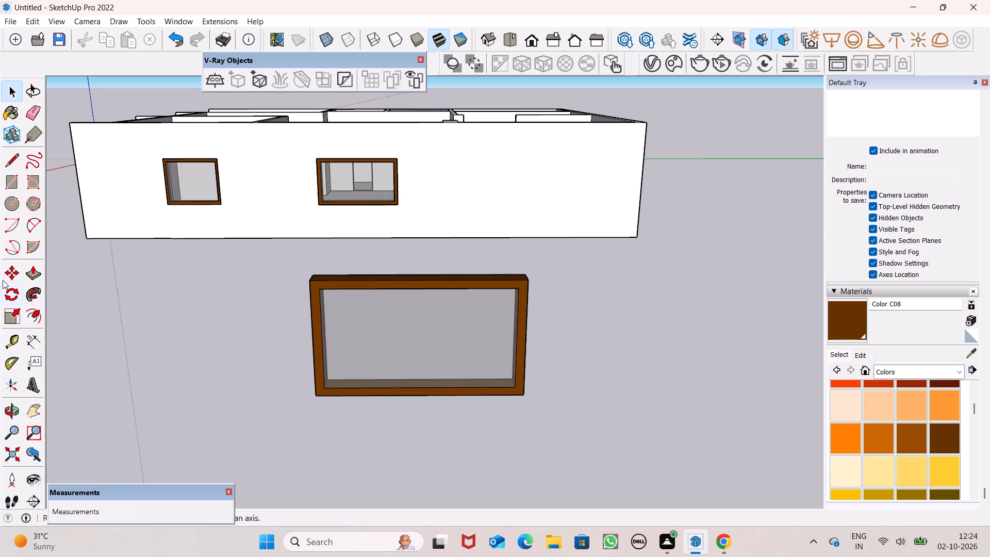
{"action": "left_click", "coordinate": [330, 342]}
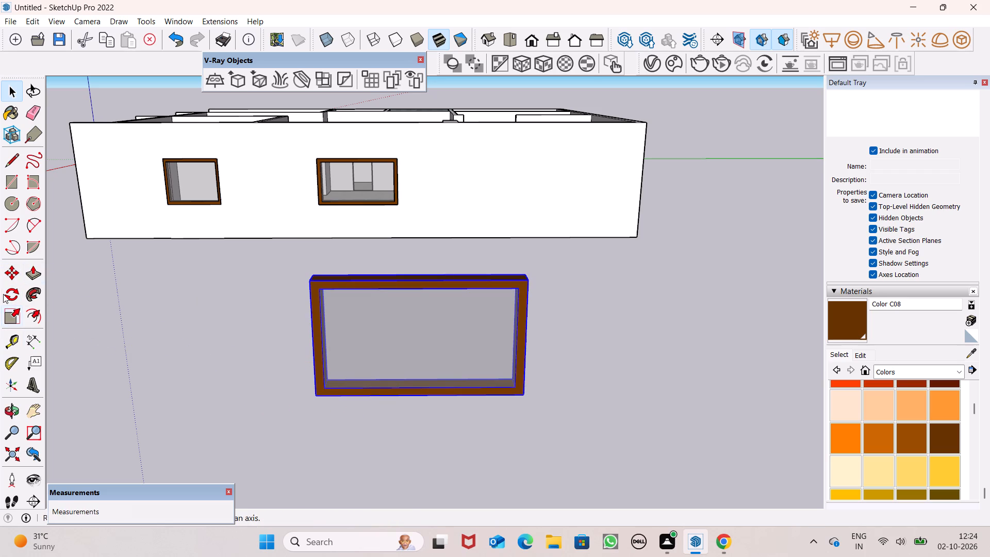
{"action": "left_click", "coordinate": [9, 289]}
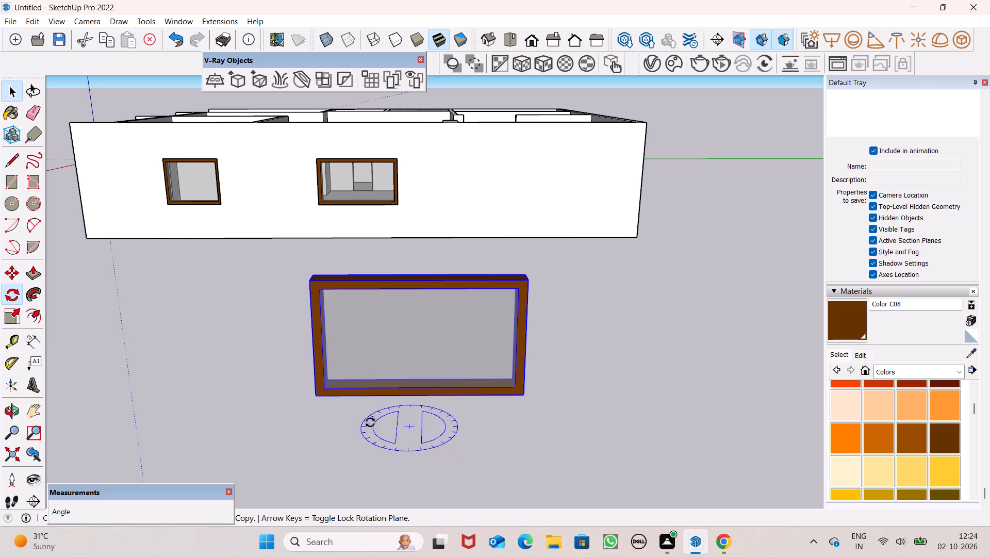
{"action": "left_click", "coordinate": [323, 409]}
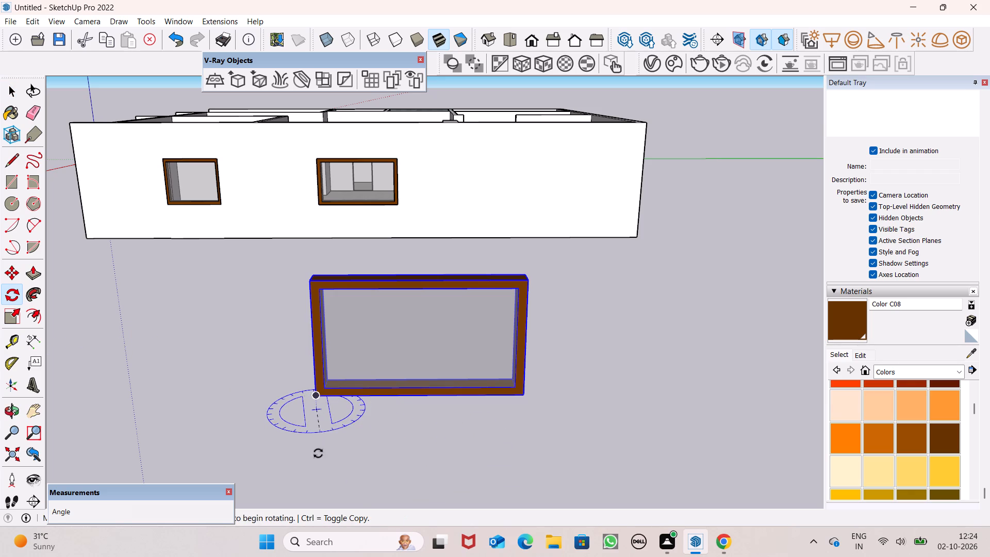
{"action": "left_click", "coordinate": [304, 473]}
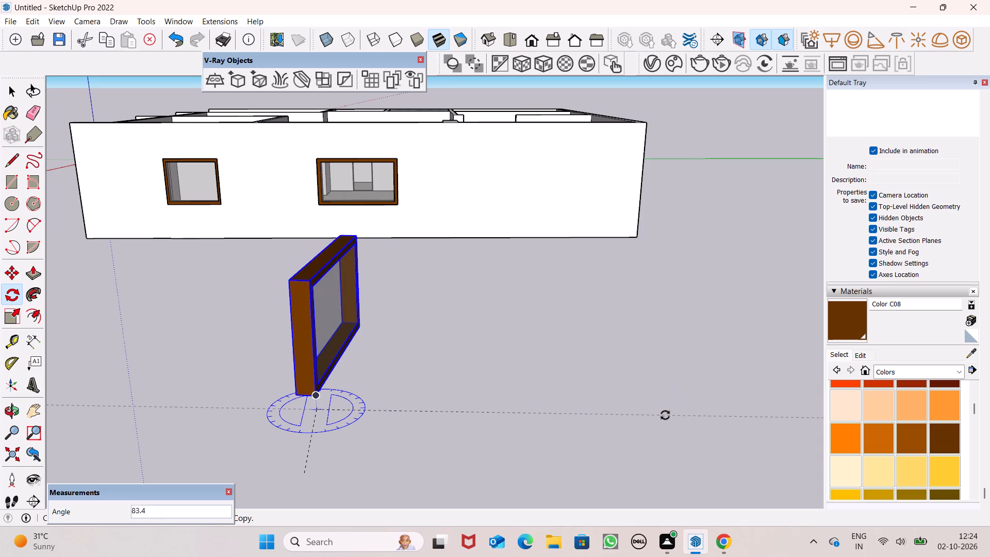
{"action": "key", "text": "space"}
Rotate the copied framed window horizontally by 90 degrees about its lower corner.
{"action": "scroll", "coordinate": [578, 368], "scroll_direction": "down", "scroll_amount": 2}
{"action": "scroll", "coordinate": [515, 363], "scroll_direction": "down", "scroll_amount": 9}
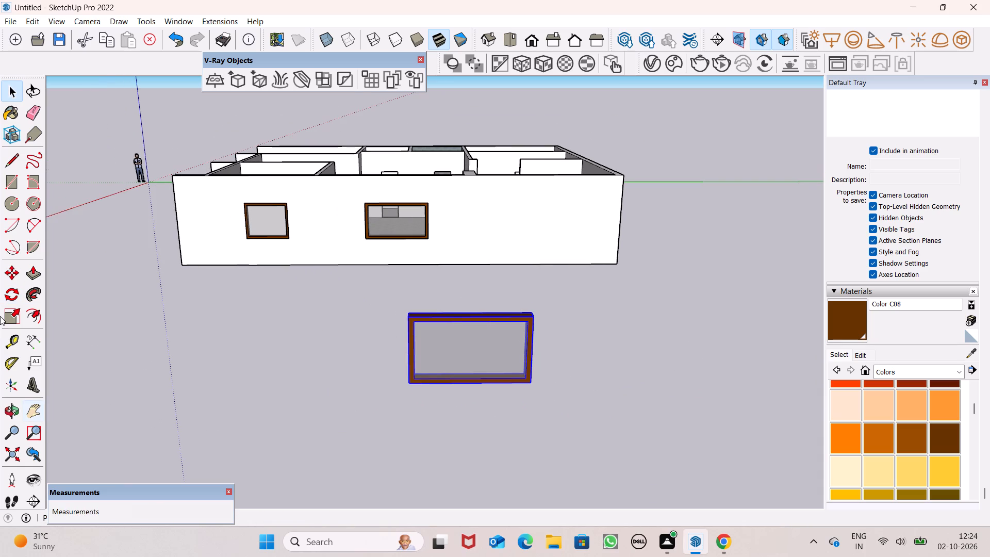
{"action": "left_click", "coordinate": [10, 300]}
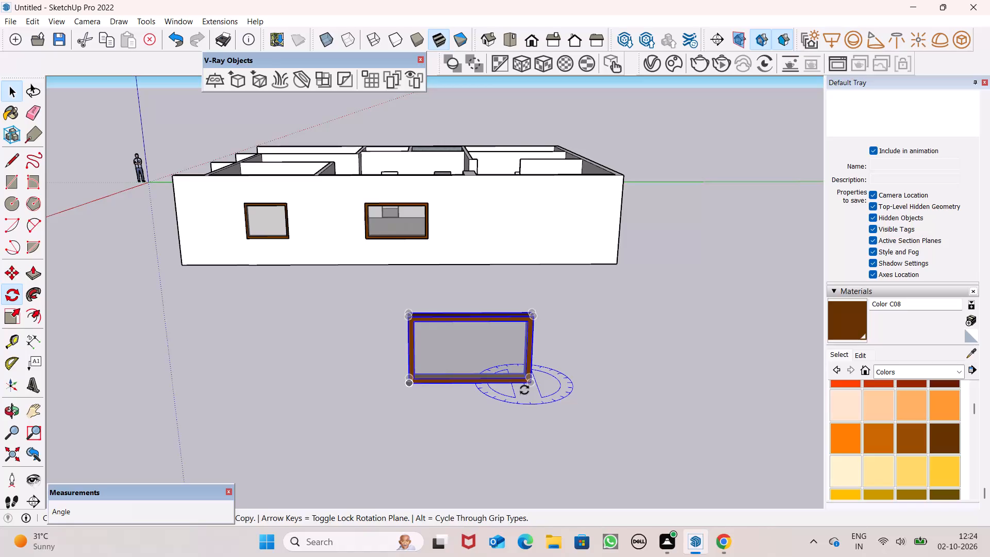
{"action": "left_click", "coordinate": [524, 390]}
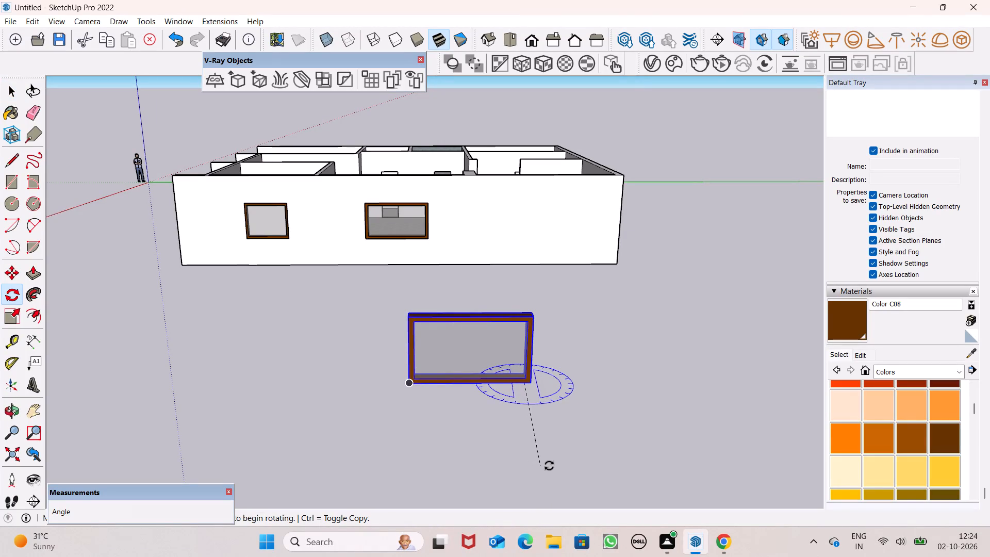
{"action": "left_click", "coordinate": [558, 472]}
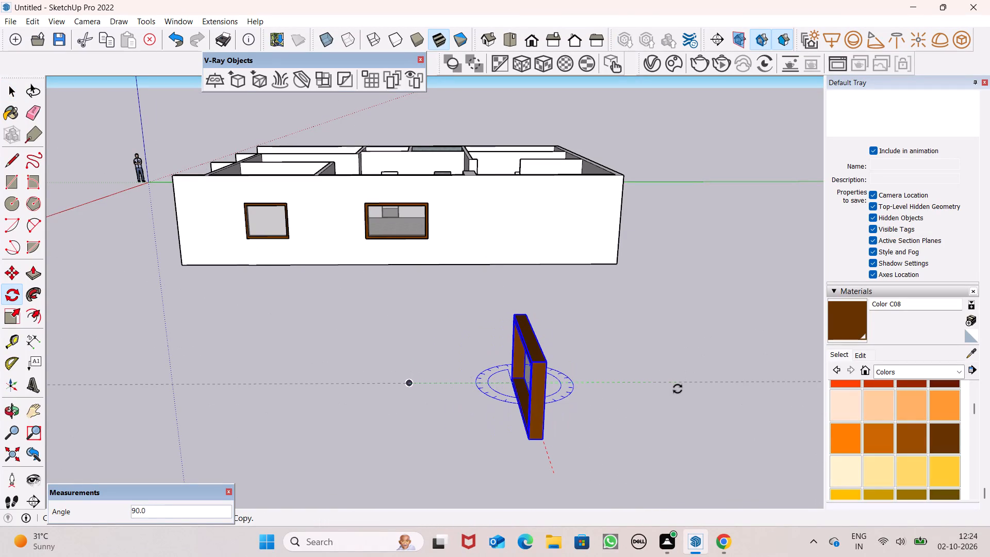
{"action": "left_click", "coordinate": [678, 389]}
{"action": "key", "text": "space"}
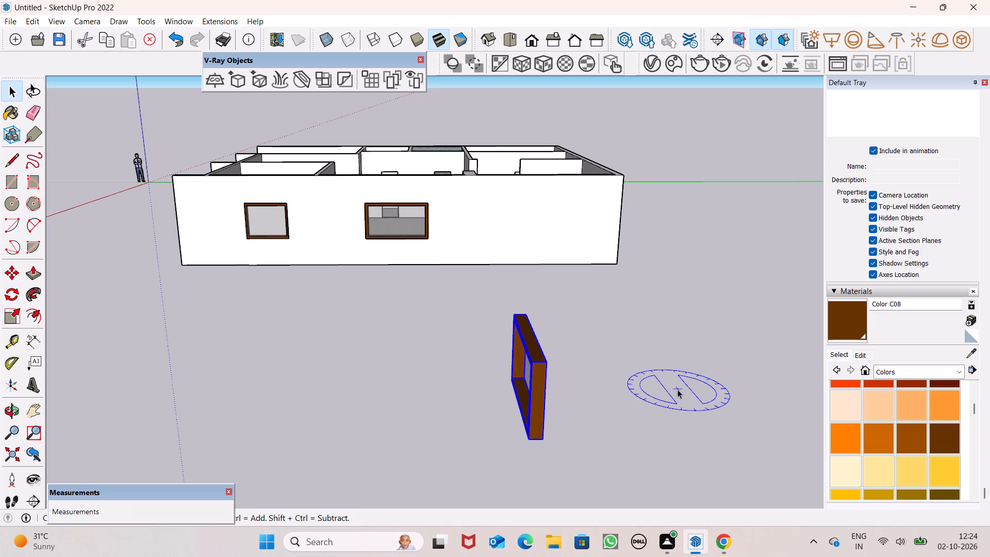
Move the rotated framed window to free space in front of the dining room wall opening.
{"action": "scroll", "coordinate": [675, 396], "scroll_direction": "down", "scroll_amount": 2}
{"action": "middle_click_drag", "start_coordinate": [751, 398], "coordinate": [371, 411]}
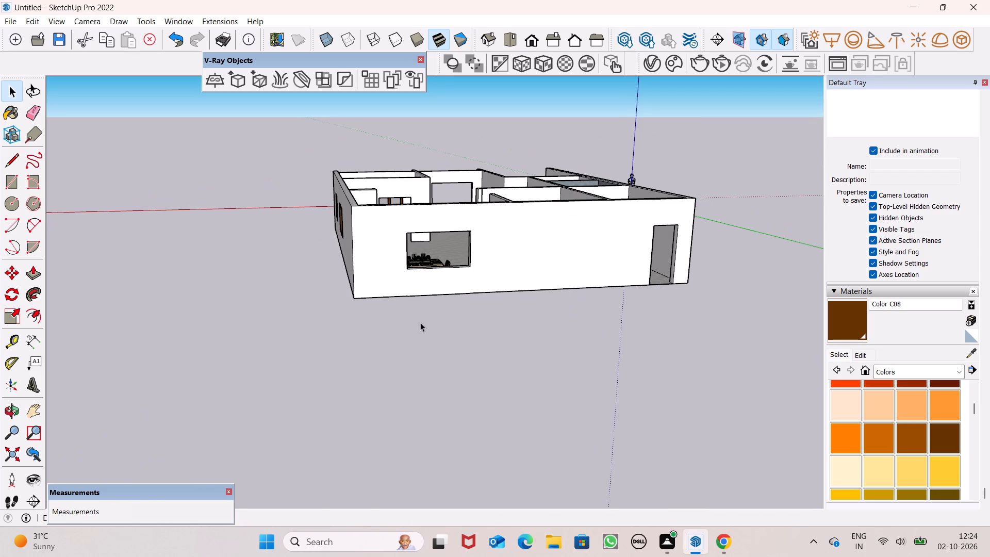
{"action": "scroll", "coordinate": [420, 322], "scroll_direction": "down", "scroll_amount": 3}
{"action": "scroll", "coordinate": [461, 296], "scroll_direction": "down", "scroll_amount": 7}
{"action": "key", "text": "m"}
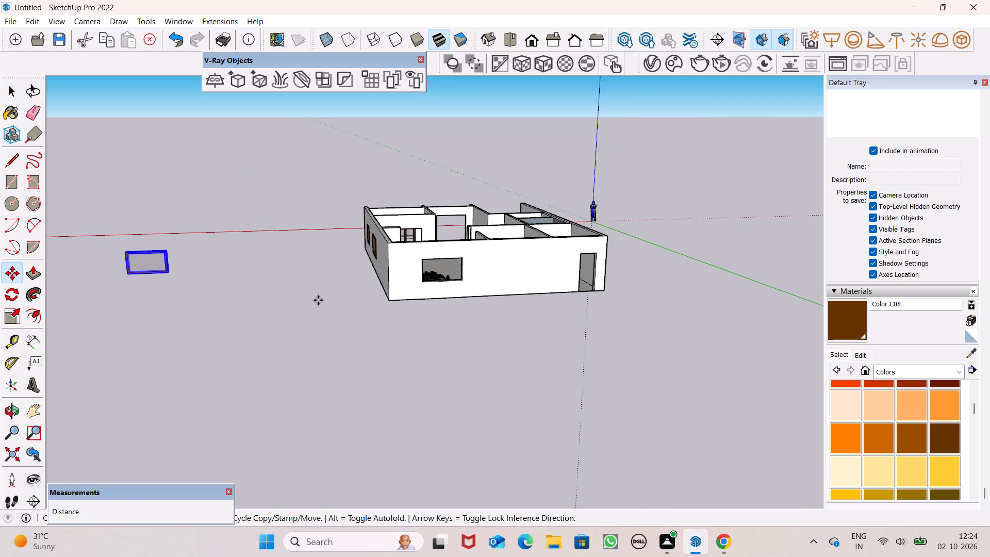
{"action": "key", "text": "Return"}
{"action": "left_click_drag", "start_coordinate": [168, 272], "coordinate": [414, 286]}
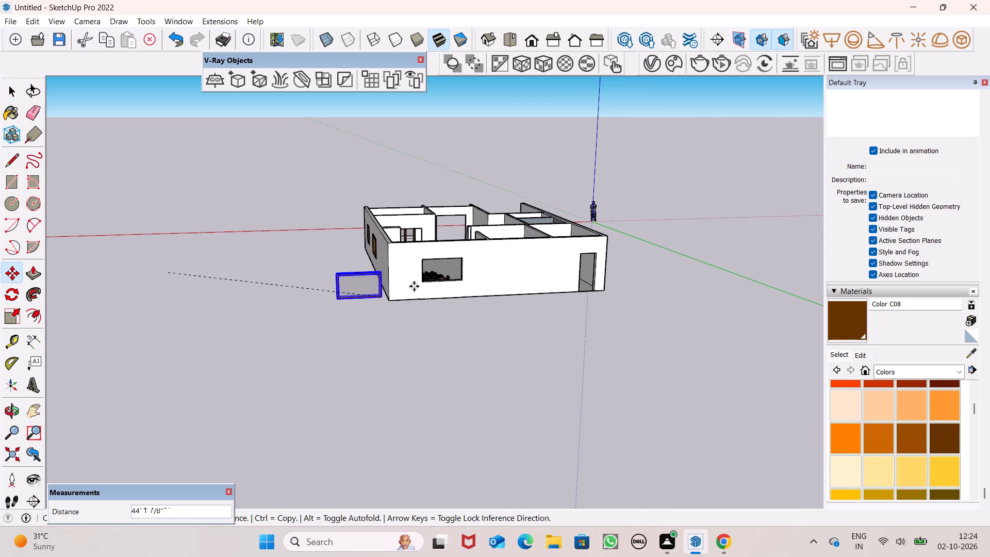
{"action": "left_click_drag", "start_coordinate": [414, 286], "coordinate": [474, 275]}
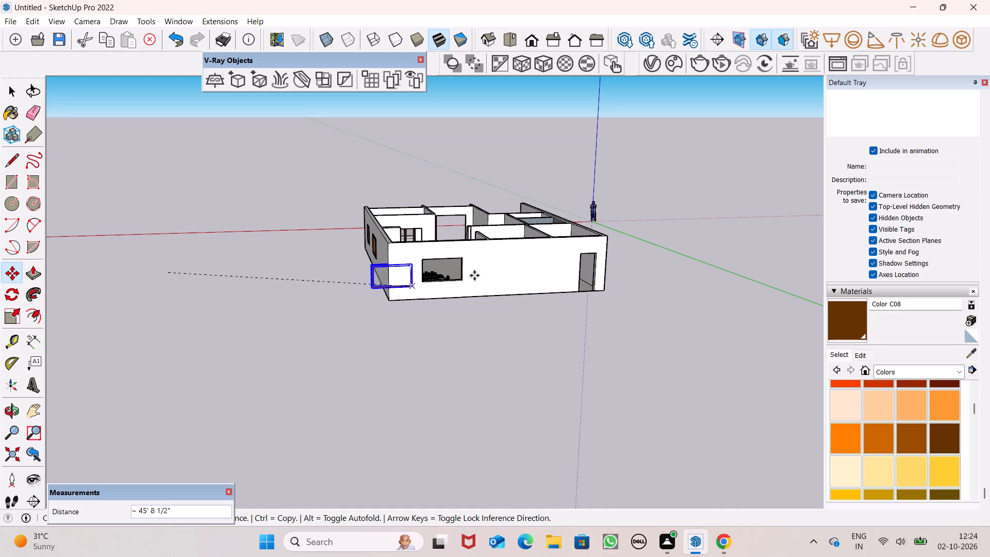
{"action": "left_click_drag", "start_coordinate": [474, 275], "coordinate": [501, 373]}
Move the rotated framed window by its upper outer corner into the matching upper corner of the dining room wall opening.
{"action": "scroll", "coordinate": [408, 245], "scroll_direction": "up", "scroll_amount": 8}
{"action": "scroll", "coordinate": [462, 293], "scroll_direction": "up", "scroll_amount": 3}
{"action": "scroll", "coordinate": [462, 293], "scroll_direction": "down", "scroll_amount": 1}
{"action": "scroll", "coordinate": [462, 293], "scroll_direction": "up", "scroll_amount": 1}
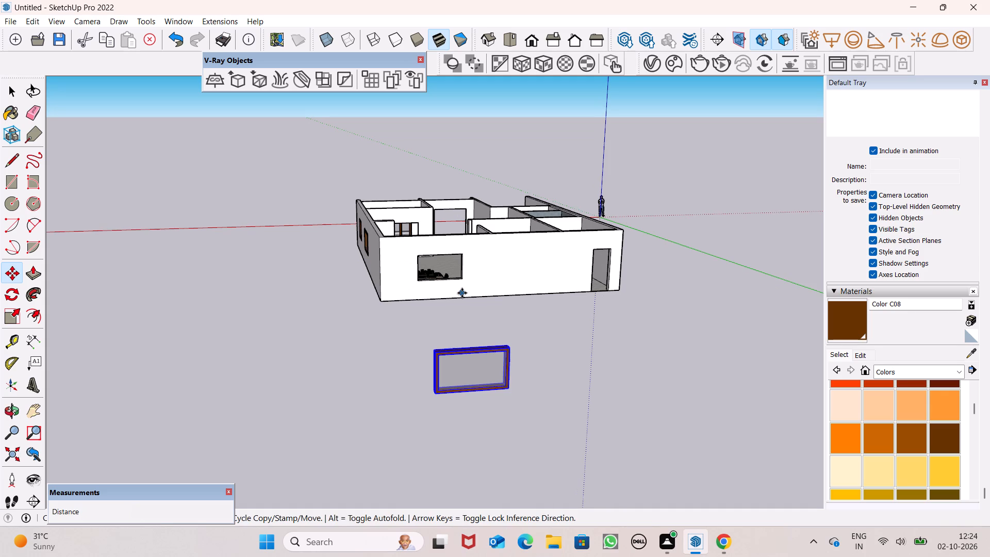
{"action": "scroll", "coordinate": [537, 391], "scroll_direction": "up", "scroll_amount": 4}
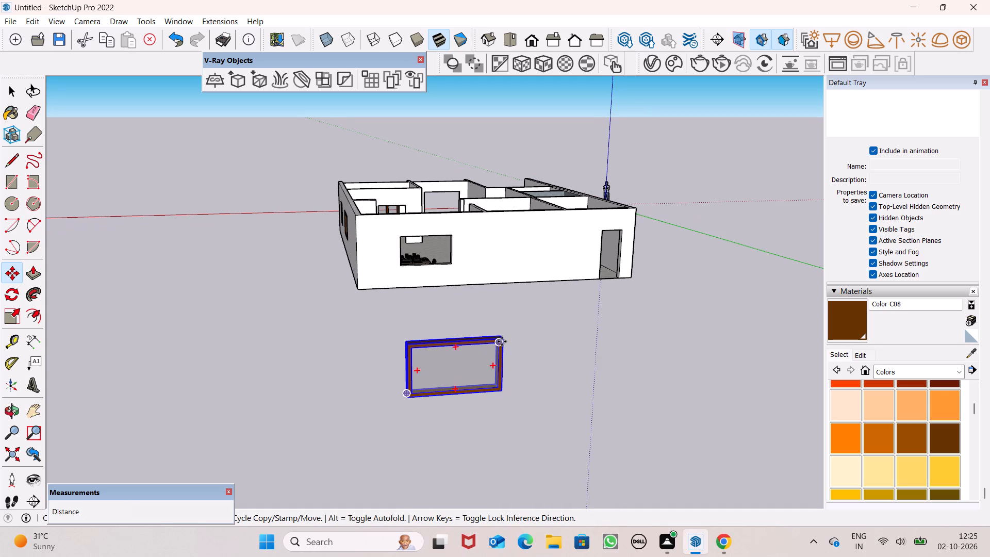
{"action": "left_click_drag", "start_coordinate": [503, 339], "coordinate": [443, 238]}
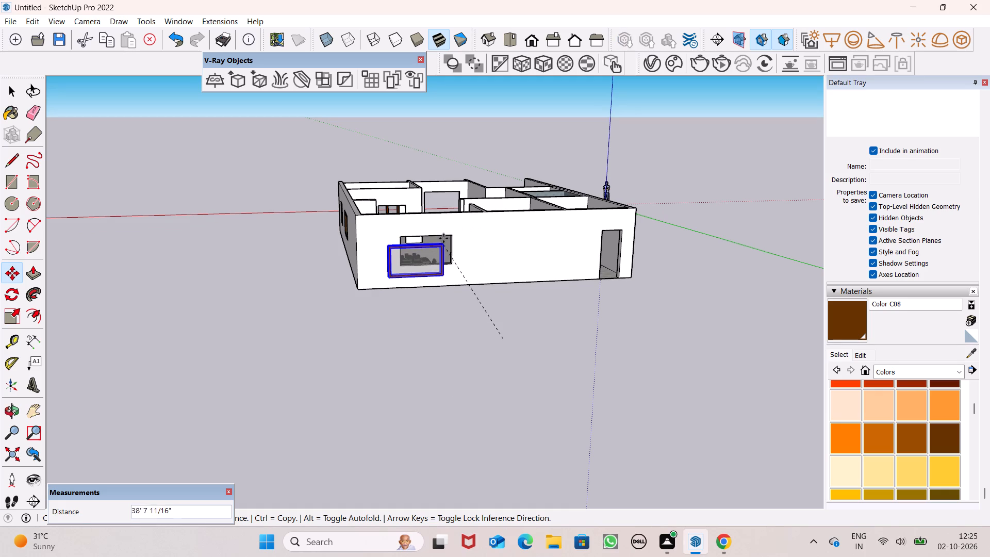
{"action": "left_click_drag", "start_coordinate": [443, 238], "coordinate": [451, 236]}
{"action": "scroll", "coordinate": [400, 218], "scroll_direction": "up", "scroll_amount": 9}
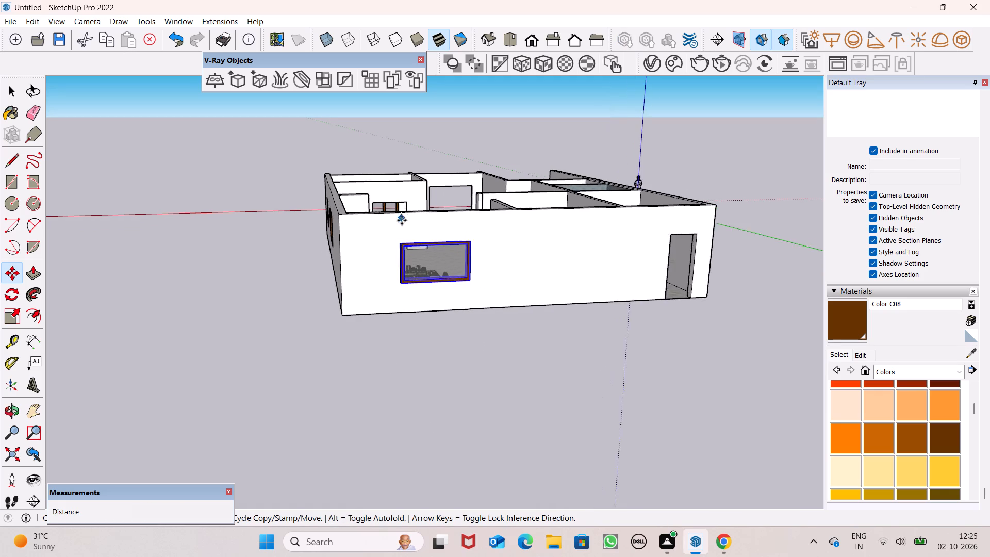
{"action": "scroll", "coordinate": [433, 242], "scroll_direction": "up", "scroll_amount": 16}
{"action": "scroll", "coordinate": [432, 264], "scroll_direction": "up", "scroll_amount": 8}
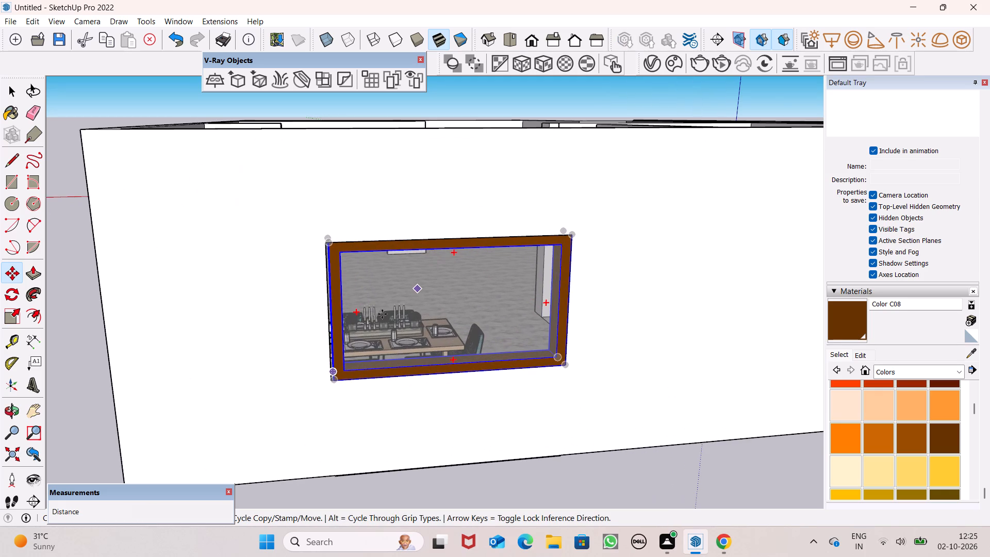
{"action": "scroll", "coordinate": [398, 367], "scroll_direction": "up", "scroll_amount": 2}
{"action": "key", "text": "space"}
Scale the dining room window's width outward so its frame fills the gap at the opening side nearest the two-window wall.
{"action": "middle_click_drag", "start_coordinate": [412, 389], "coordinate": [411, 390]}
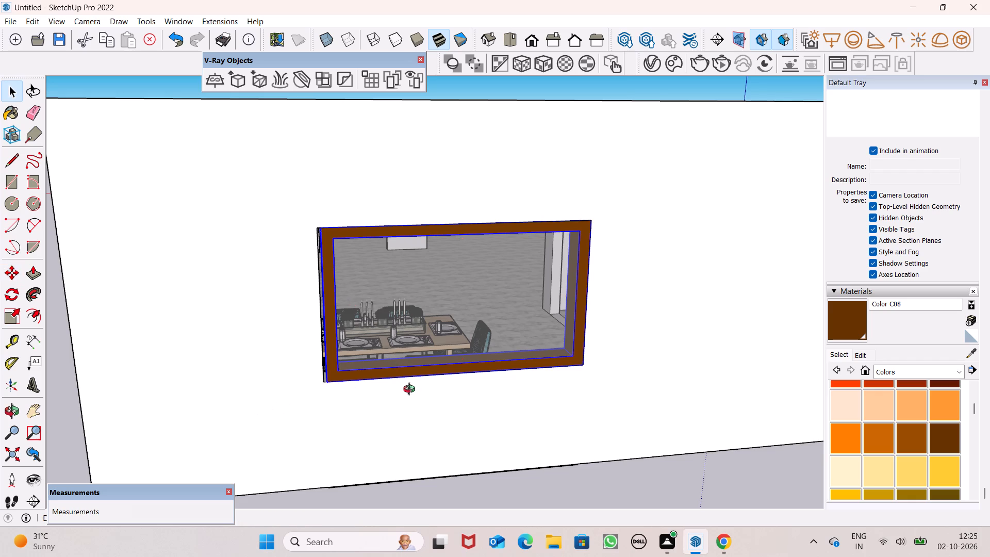
{"action": "middle_click_drag", "start_coordinate": [411, 390], "coordinate": [493, 419]}
{"action": "scroll", "coordinate": [455, 398], "scroll_direction": "up", "scroll_amount": 4}
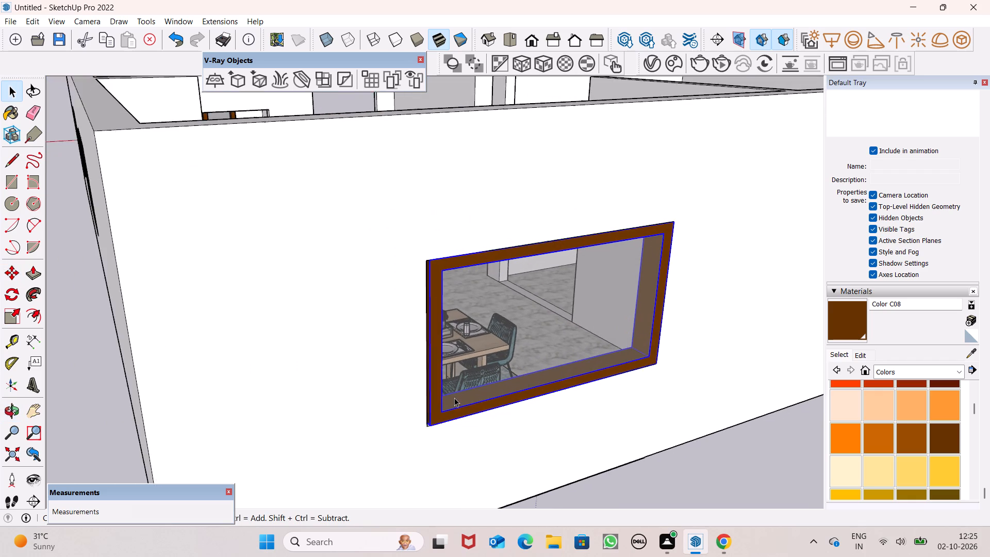
{"action": "scroll", "coordinate": [454, 398], "scroll_direction": "up", "scroll_amount": 3}
{"action": "middle_click_drag", "start_coordinate": [454, 398], "coordinate": [425, 408]}
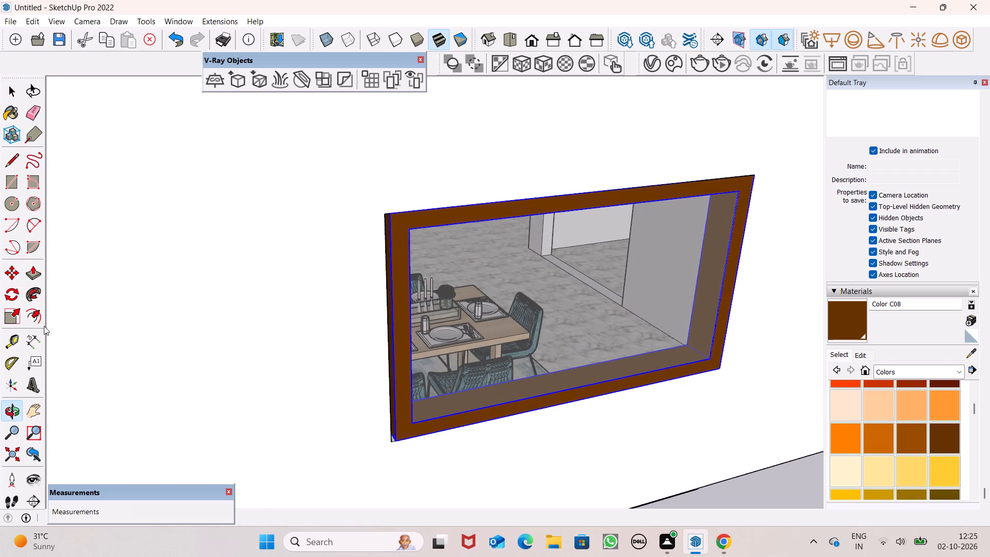
{"action": "left_click", "coordinate": [8, 323]}
{"action": "scroll", "coordinate": [344, 332], "scroll_direction": "up", "scroll_amount": 8}
{"action": "scroll", "coordinate": [404, 337], "scroll_direction": "up", "scroll_amount": 9}
{"action": "middle_click_drag", "start_coordinate": [404, 337], "coordinate": [387, 355]}
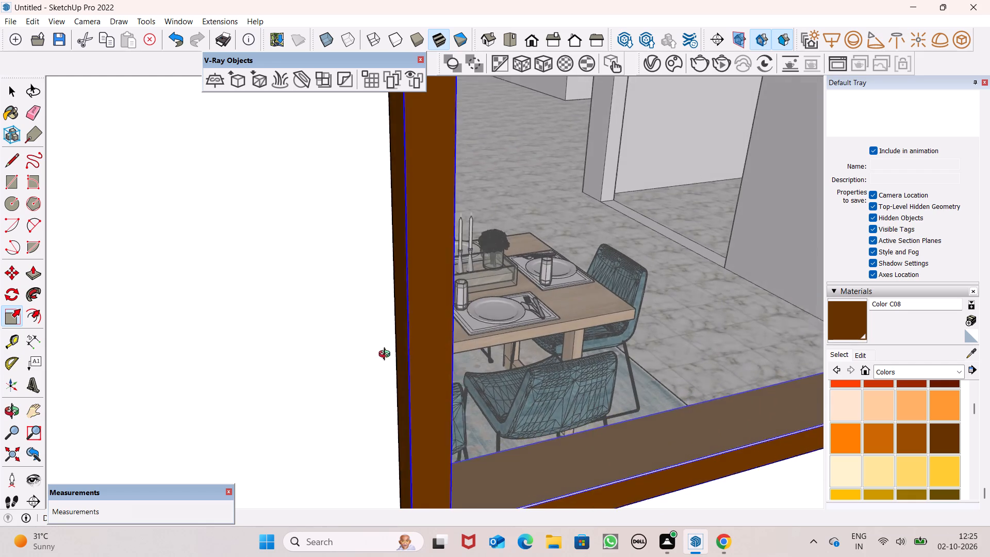
{"action": "middle_click_drag", "start_coordinate": [387, 355], "coordinate": [338, 358]}
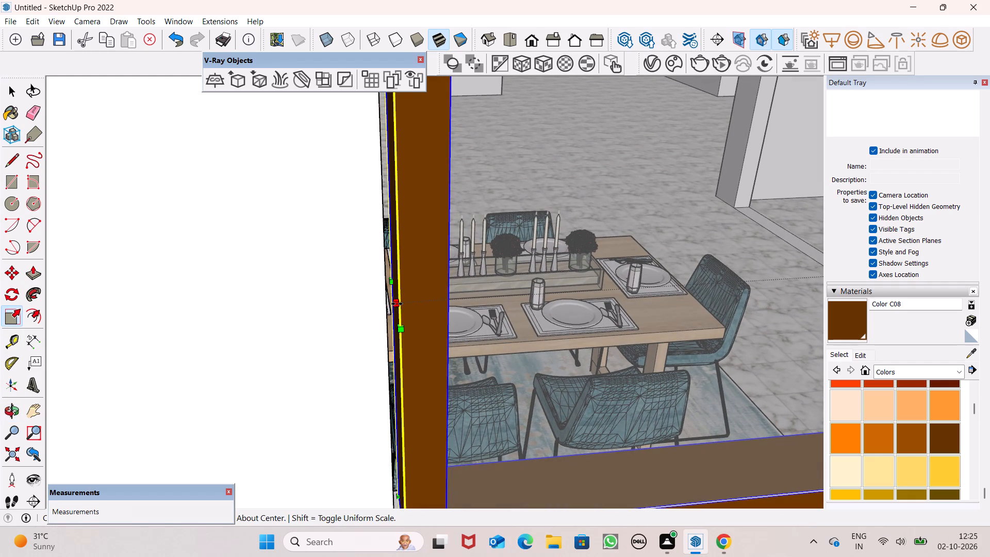
{"action": "left_click_drag", "start_coordinate": [397, 303], "coordinate": [381, 305]}
{"action": "key", "text": "space"}
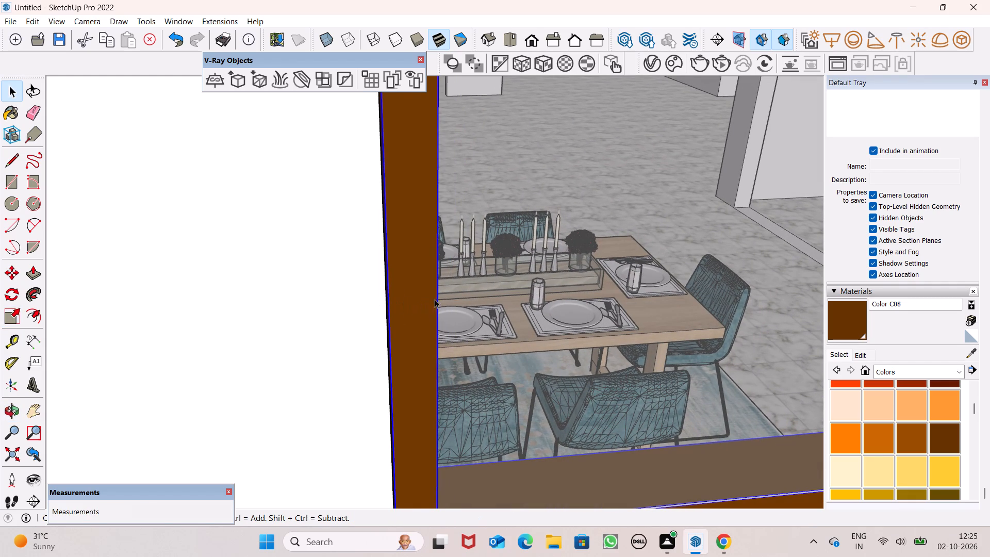
{"action": "key", "text": "space"}
{"action": "scroll", "coordinate": [491, 282], "scroll_direction": "down", "scroll_amount": 20}
{"action": "scroll", "coordinate": [491, 282], "scroll_direction": "down", "scroll_amount": 3}
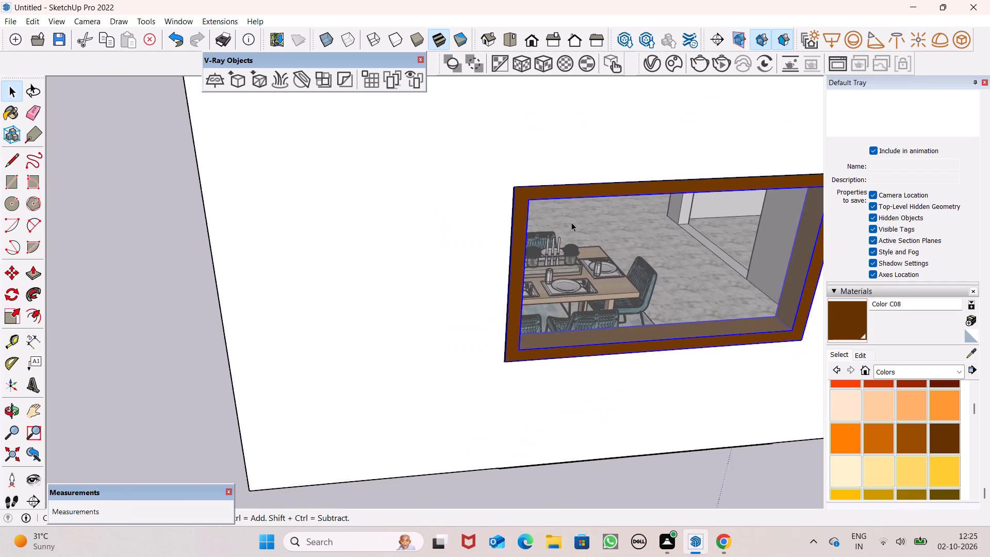
{"action": "scroll", "coordinate": [571, 222], "scroll_direction": "down", "scroll_amount": 20}
{"action": "scroll", "coordinate": [571, 222], "scroll_direction": "down", "scroll_amount": 8}
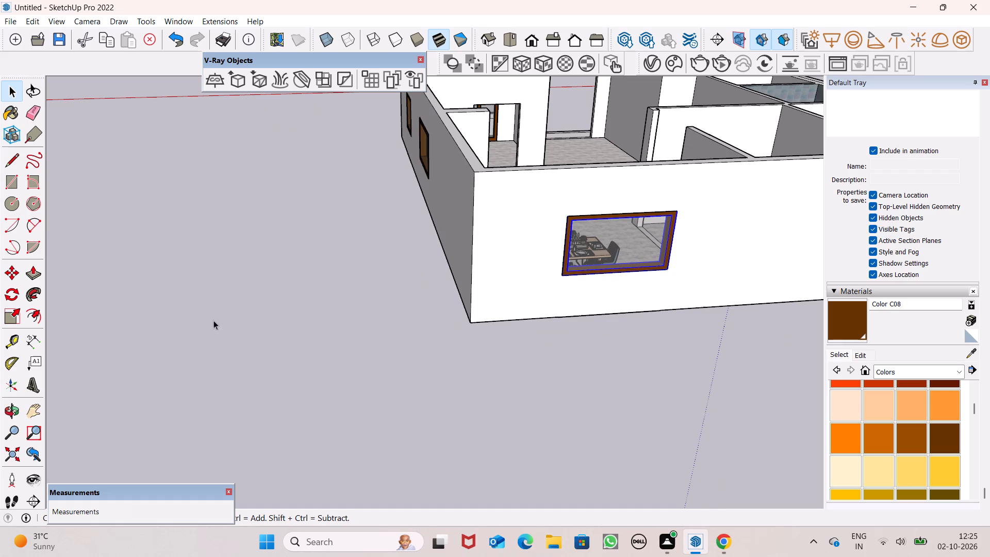
{"action": "left_click_drag", "start_coordinate": [276, 280], "coordinate": [285, 281]}
Examine the fitted windows on the outer walls and the house's room layout from several sides and from above.
{"action": "scroll", "coordinate": [297, 278], "scroll_direction": "down", "scroll_amount": 19}
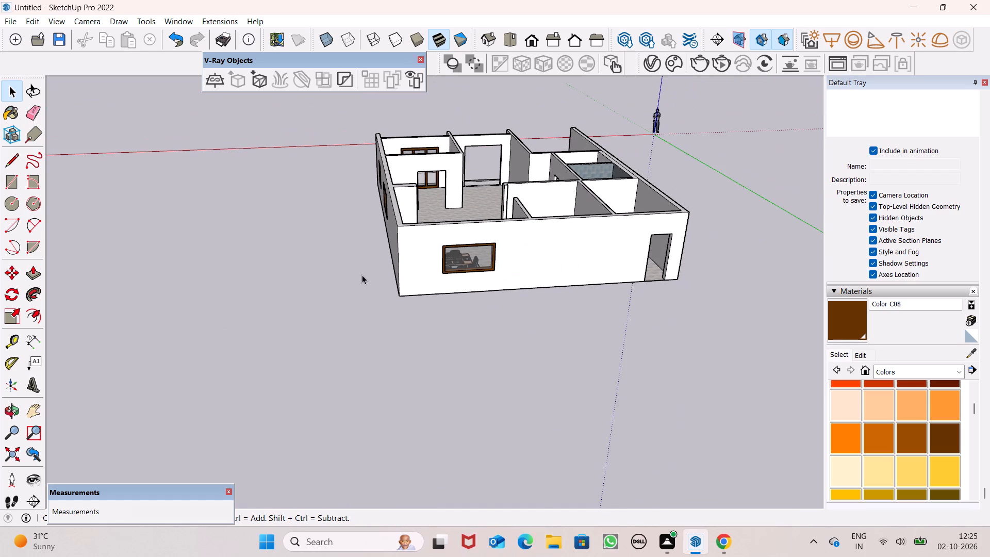
{"action": "middle_click_drag", "start_coordinate": [362, 275], "coordinate": [636, 239]}
{"action": "scroll", "coordinate": [518, 174], "scroll_direction": "up", "scroll_amount": 6}
{"action": "scroll", "coordinate": [398, 214], "scroll_direction": "up", "scroll_amount": 2}
{"action": "scroll", "coordinate": [398, 214], "scroll_direction": "down", "scroll_amount": 1}
{"action": "scroll", "coordinate": [396, 214], "scroll_direction": "up", "scroll_amount": 2}
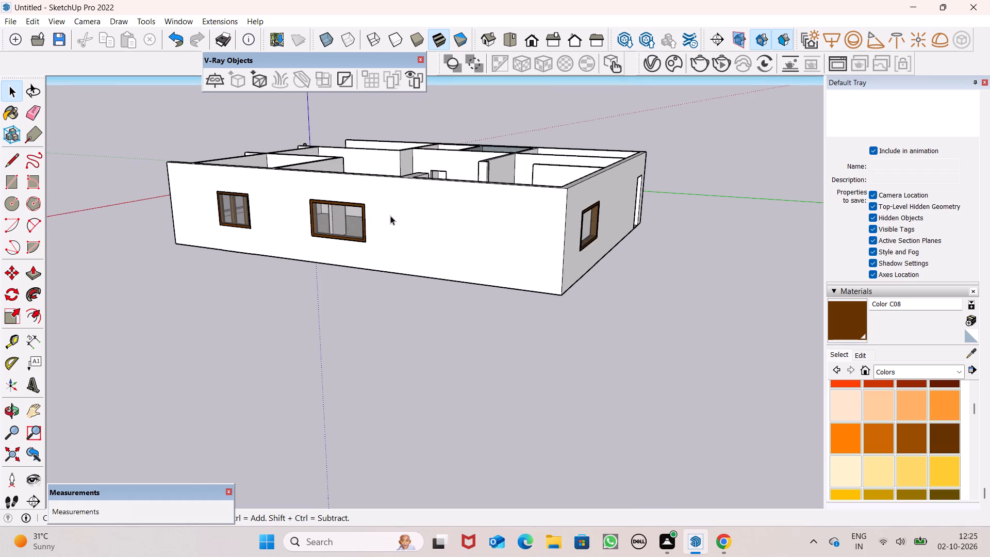
{"action": "scroll", "coordinate": [390, 216], "scroll_direction": "up", "scroll_amount": 3}
{"action": "scroll", "coordinate": [349, 214], "scroll_direction": "up", "scroll_amount": 9}
{"action": "middle_click_drag", "start_coordinate": [353, 218], "coordinate": [630, 271]}
{"action": "scroll", "coordinate": [626, 253], "scroll_direction": "down", "scroll_amount": 10}
{"action": "scroll", "coordinate": [518, 160], "scroll_direction": "down", "scroll_amount": 9}
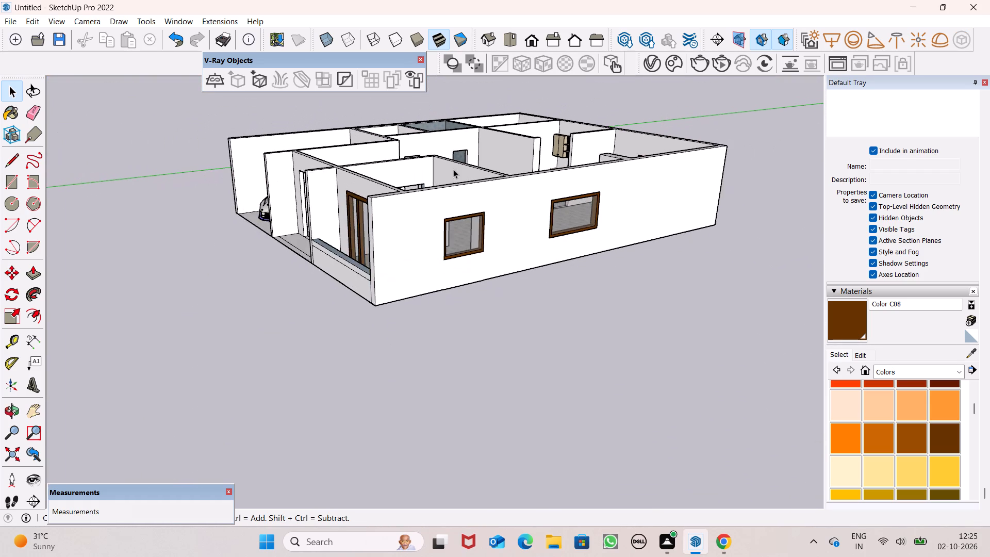
{"action": "scroll", "coordinate": [472, 220], "scroll_direction": "down", "scroll_amount": 17}
{"action": "middle_click_drag", "start_coordinate": [469, 227], "coordinate": [729, 319]}
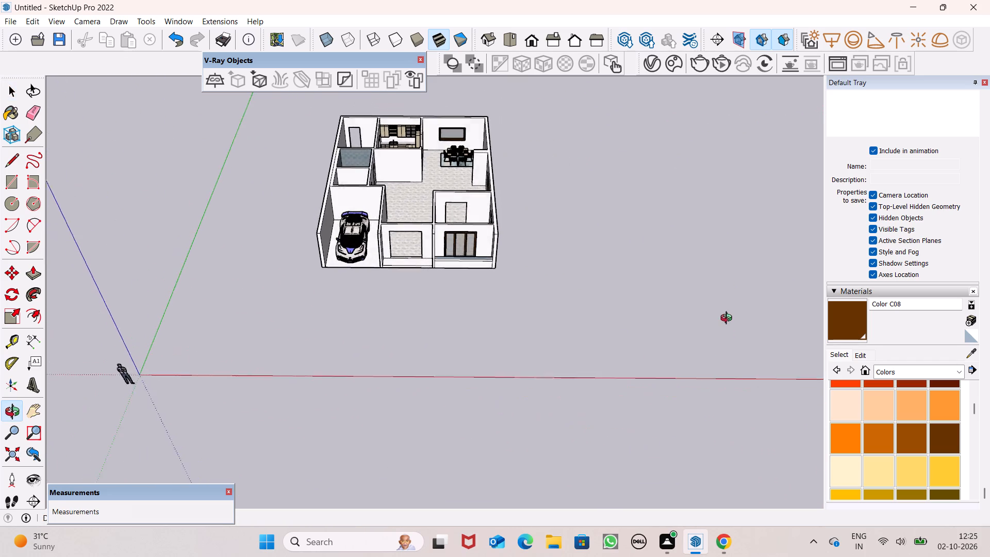
{"action": "middle_click_drag", "start_coordinate": [729, 319], "coordinate": [712, 286]}
{"action": "scroll", "coordinate": [661, 246], "scroll_direction": "up", "scroll_amount": 5}
{"action": "scroll", "coordinate": [661, 246], "scroll_direction": "down", "scroll_amount": 1}
{"action": "scroll", "coordinate": [661, 246], "scroll_direction": "up", "scroll_amount": 2}
{"action": "middle_click_drag", "start_coordinate": [661, 245], "coordinate": [665, 200]}
{"action": "scroll", "coordinate": [665, 200], "scroll_direction": "up", "scroll_amount": 1}
{"action": "scroll", "coordinate": [558, 194], "scroll_direction": "up", "scroll_amount": 4}
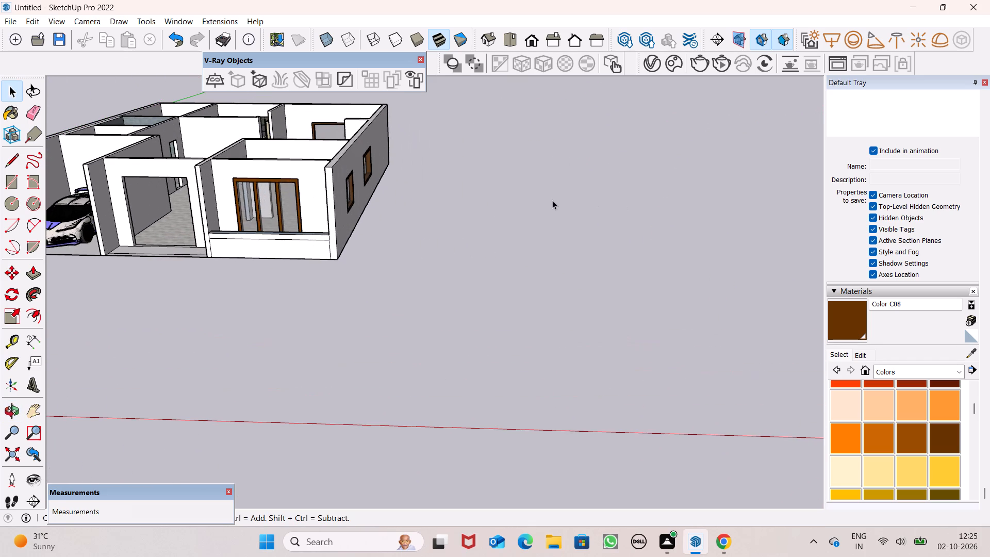
{"action": "scroll", "coordinate": [558, 225], "scroll_direction": "down", "scroll_amount": 8}
{"action": "middle_click_drag", "start_coordinate": [546, 309], "coordinate": [569, 424]}
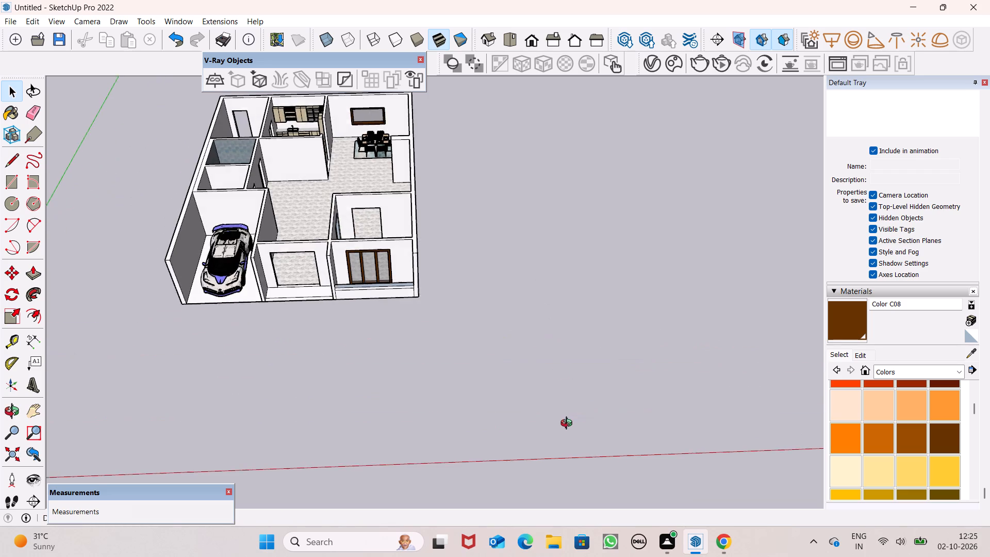
{"action": "middle_click_drag", "start_coordinate": [569, 424], "coordinate": [366, 380]}
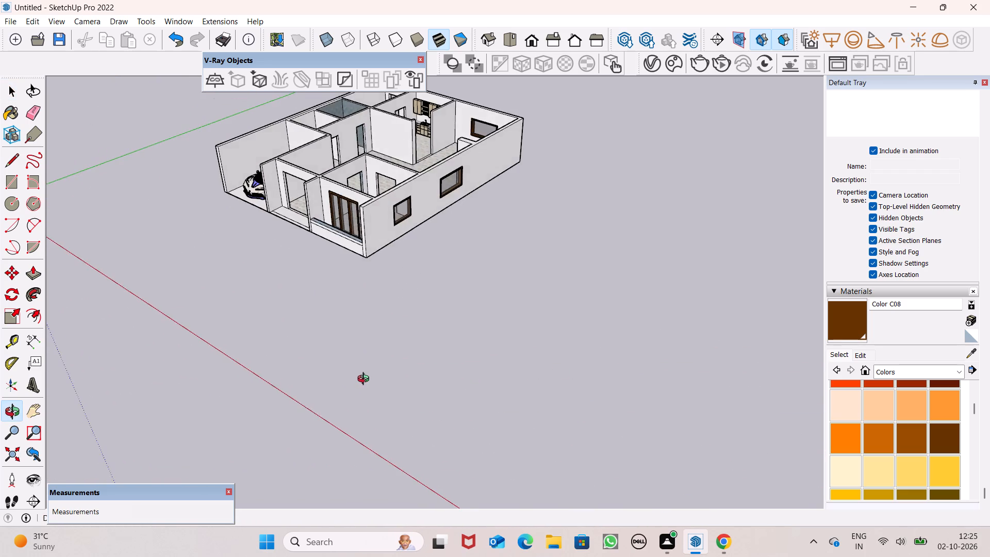
{"action": "middle_click_drag", "start_coordinate": [366, 380], "coordinate": [545, 397]}
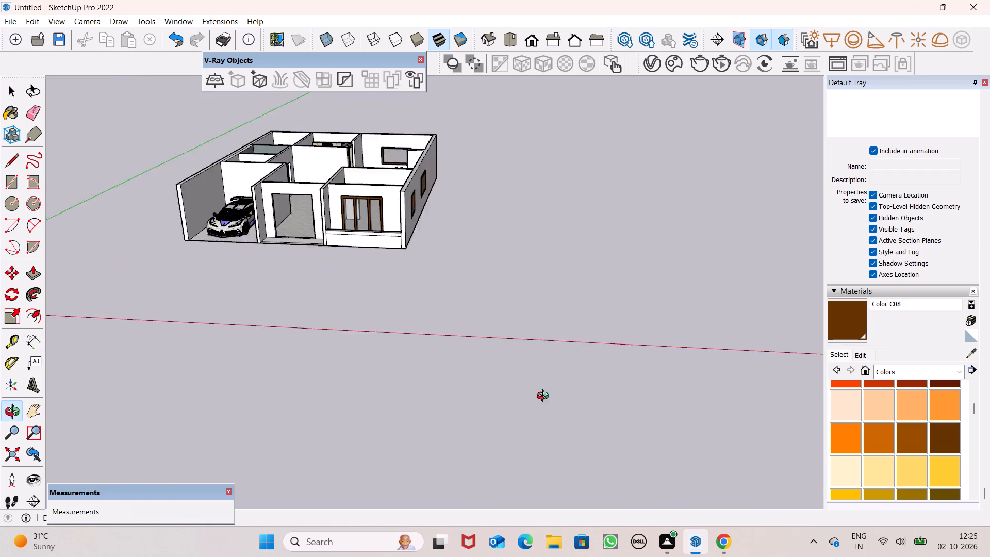
{"action": "middle_click_drag", "start_coordinate": [545, 397], "coordinate": [567, 543]}
{"action": "scroll", "coordinate": [524, 255], "scroll_direction": "down", "scroll_amount": 4}
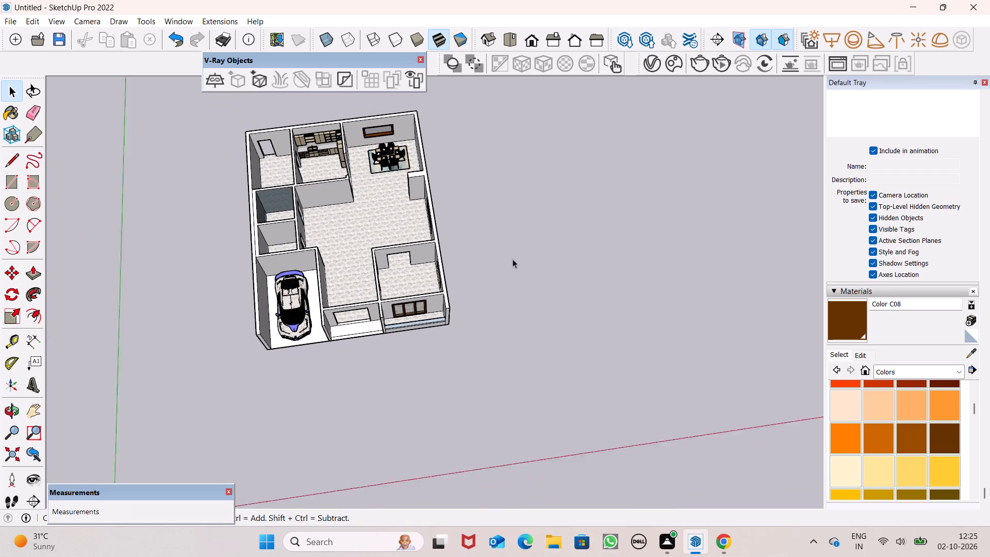
{"action": "middle_click_drag", "start_coordinate": [519, 265], "coordinate": [456, 244]}
{"action": "scroll", "coordinate": [577, 349], "scroll_direction": "up", "scroll_amount": 1}
{"action": "middle_click_drag", "start_coordinate": [577, 349], "coordinate": [572, 313]}
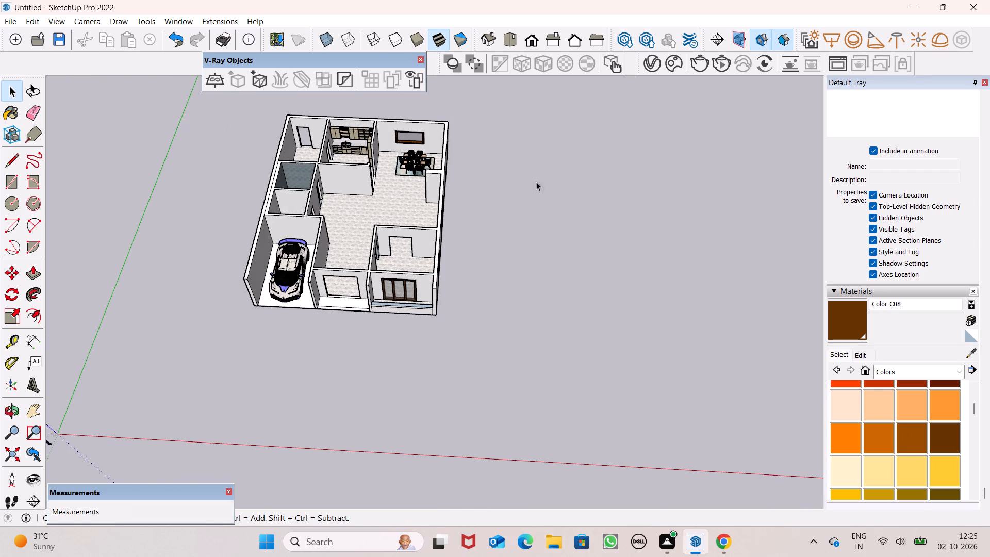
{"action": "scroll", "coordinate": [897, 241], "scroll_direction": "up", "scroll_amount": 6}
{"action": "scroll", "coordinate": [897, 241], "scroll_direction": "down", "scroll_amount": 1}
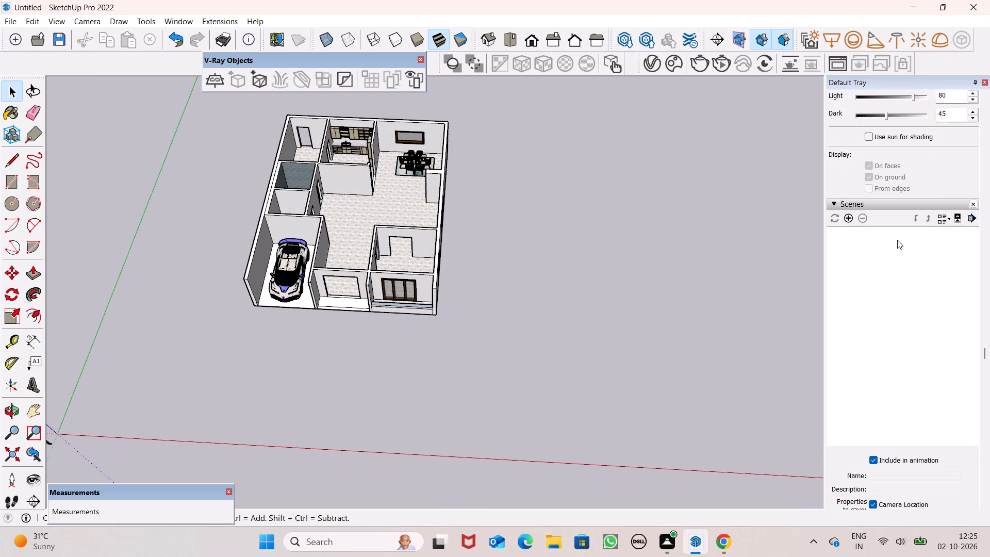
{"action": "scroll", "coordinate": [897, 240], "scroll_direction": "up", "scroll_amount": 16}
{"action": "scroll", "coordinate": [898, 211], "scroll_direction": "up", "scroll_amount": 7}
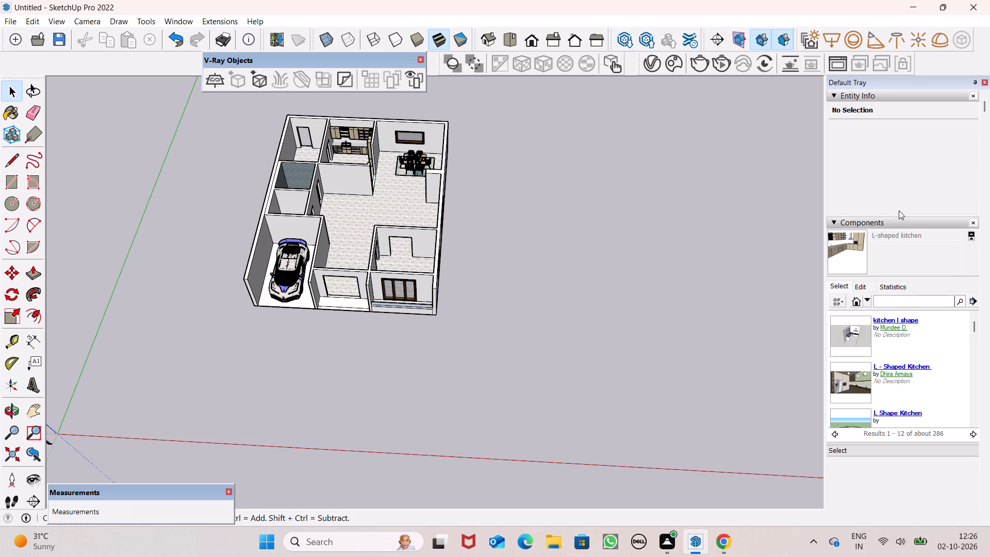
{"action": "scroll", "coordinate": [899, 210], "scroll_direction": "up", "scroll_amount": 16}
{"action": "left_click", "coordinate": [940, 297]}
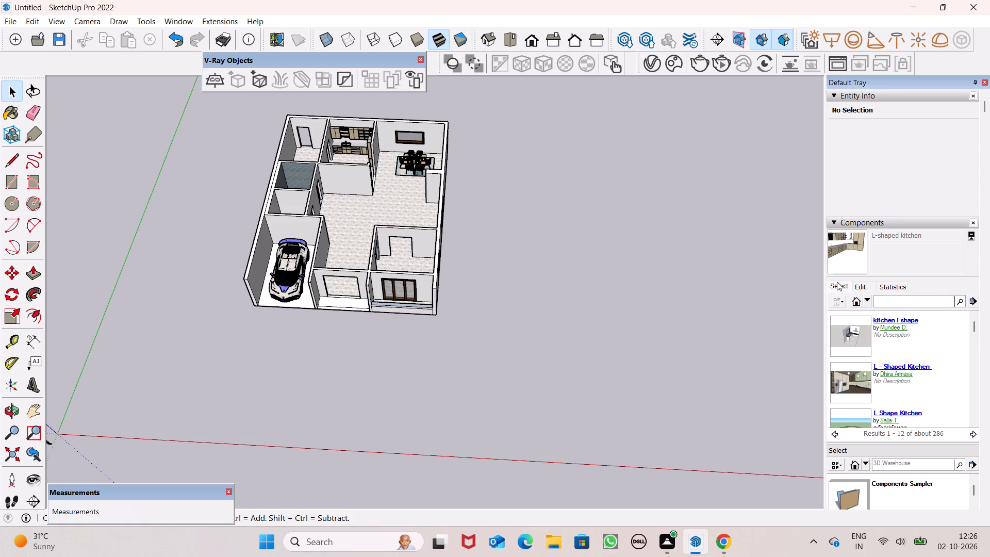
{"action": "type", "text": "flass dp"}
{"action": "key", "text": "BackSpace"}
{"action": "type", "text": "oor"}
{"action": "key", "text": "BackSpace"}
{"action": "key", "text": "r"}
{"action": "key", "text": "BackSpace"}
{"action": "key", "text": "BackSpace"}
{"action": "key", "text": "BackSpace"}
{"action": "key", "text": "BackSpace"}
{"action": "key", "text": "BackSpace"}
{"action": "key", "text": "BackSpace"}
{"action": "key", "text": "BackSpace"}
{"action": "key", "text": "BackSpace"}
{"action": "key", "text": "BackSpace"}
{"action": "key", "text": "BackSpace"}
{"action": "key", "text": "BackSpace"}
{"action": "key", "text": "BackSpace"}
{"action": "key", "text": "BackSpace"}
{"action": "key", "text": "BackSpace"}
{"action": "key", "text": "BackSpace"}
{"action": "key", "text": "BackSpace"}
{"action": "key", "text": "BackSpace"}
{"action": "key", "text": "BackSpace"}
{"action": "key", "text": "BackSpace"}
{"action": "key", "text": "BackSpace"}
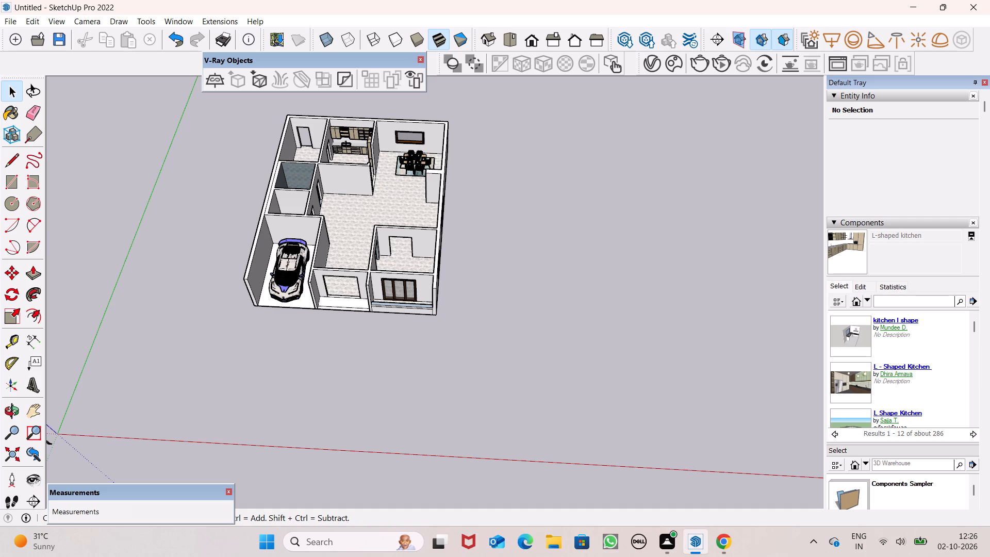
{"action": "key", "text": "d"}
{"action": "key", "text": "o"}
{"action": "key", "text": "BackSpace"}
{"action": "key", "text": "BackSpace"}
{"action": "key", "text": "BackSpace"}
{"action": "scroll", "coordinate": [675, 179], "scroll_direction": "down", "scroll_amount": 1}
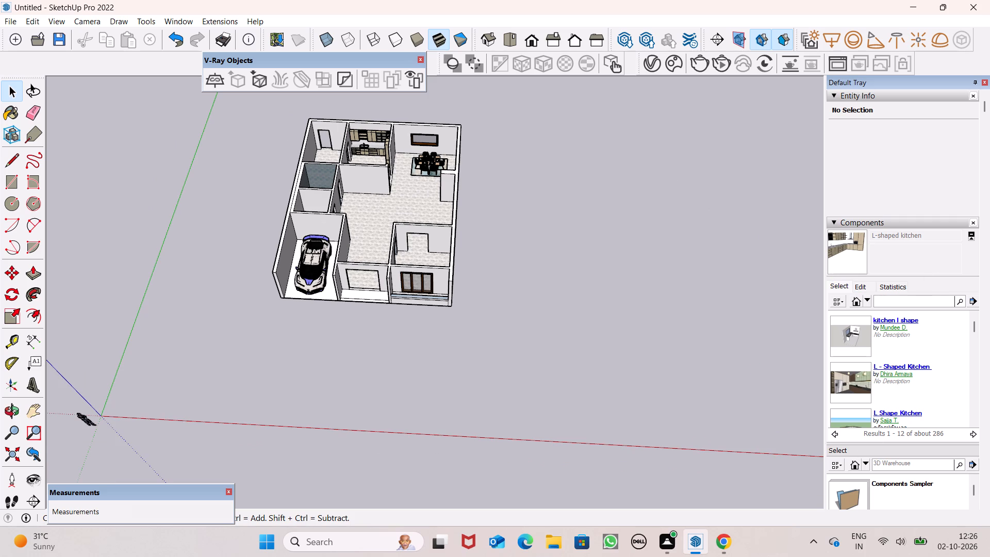
Search the 3D Warehouse component library for "sofa" and look through the resulting models.
{"action": "left_click", "coordinate": [916, 303]}
{"action": "type", "text": "sofa"}
{"action": "key", "text": "Return"}
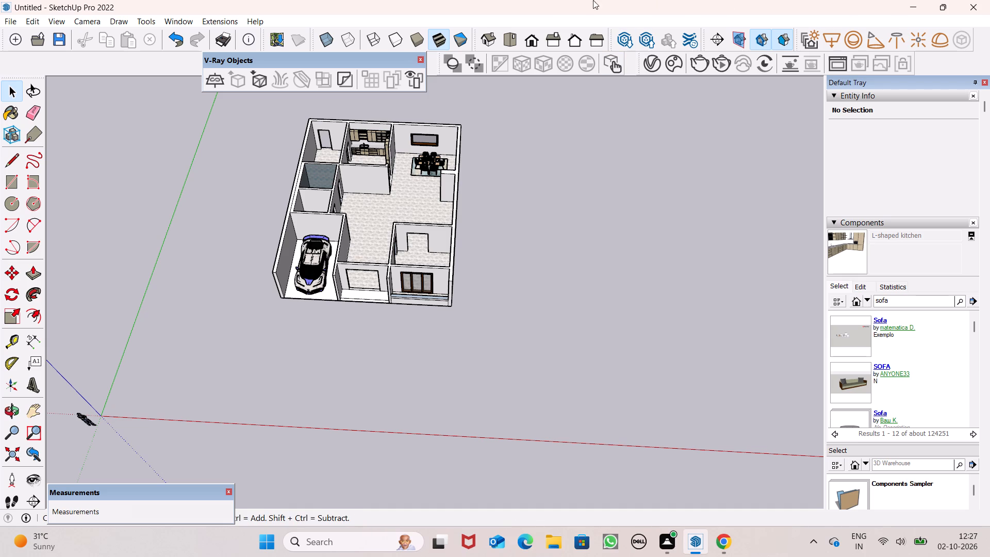
{"action": "scroll", "coordinate": [895, 357], "scroll_direction": "down", "scroll_amount": 4}
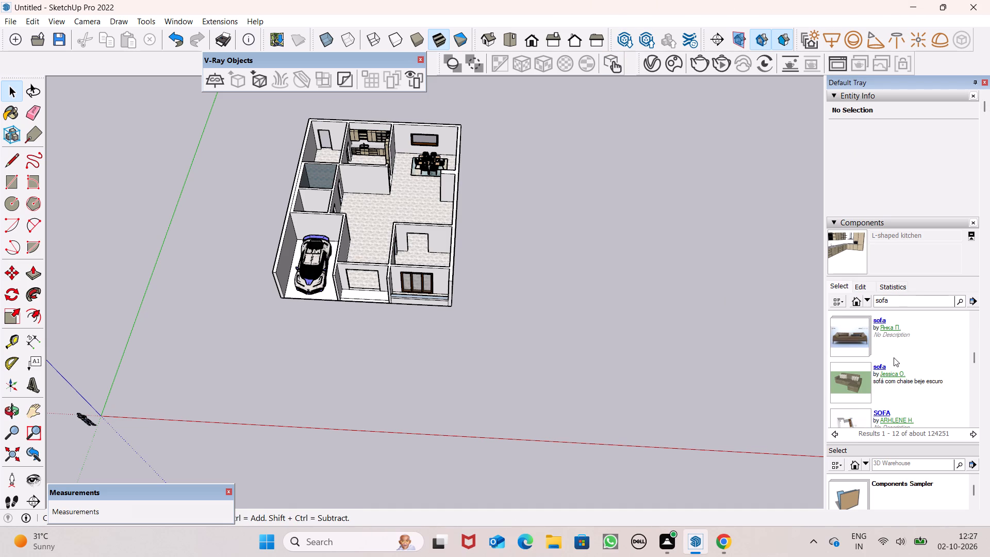
{"action": "scroll", "coordinate": [868, 379], "scroll_direction": "down", "scroll_amount": 2}
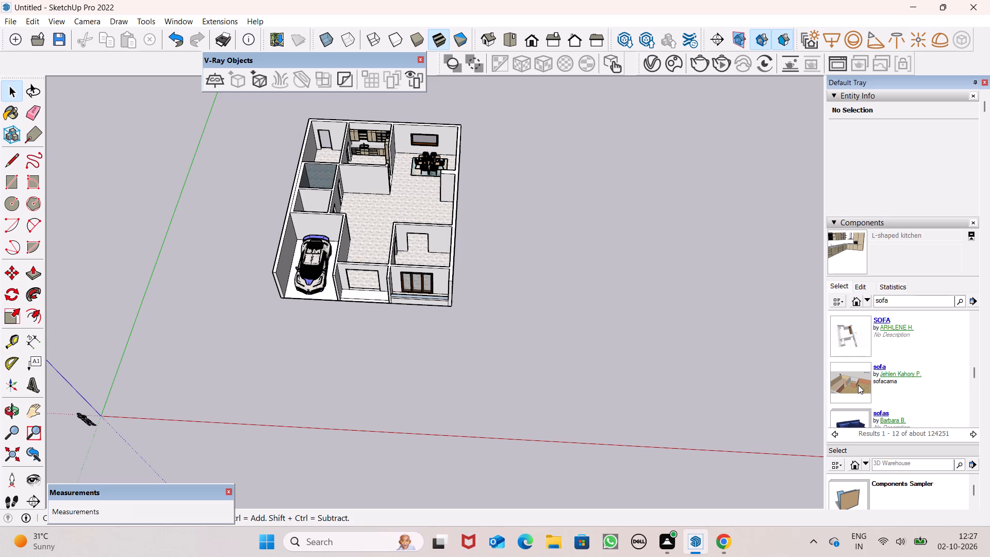
{"action": "scroll", "coordinate": [858, 385], "scroll_direction": "down", "scroll_amount": 5}
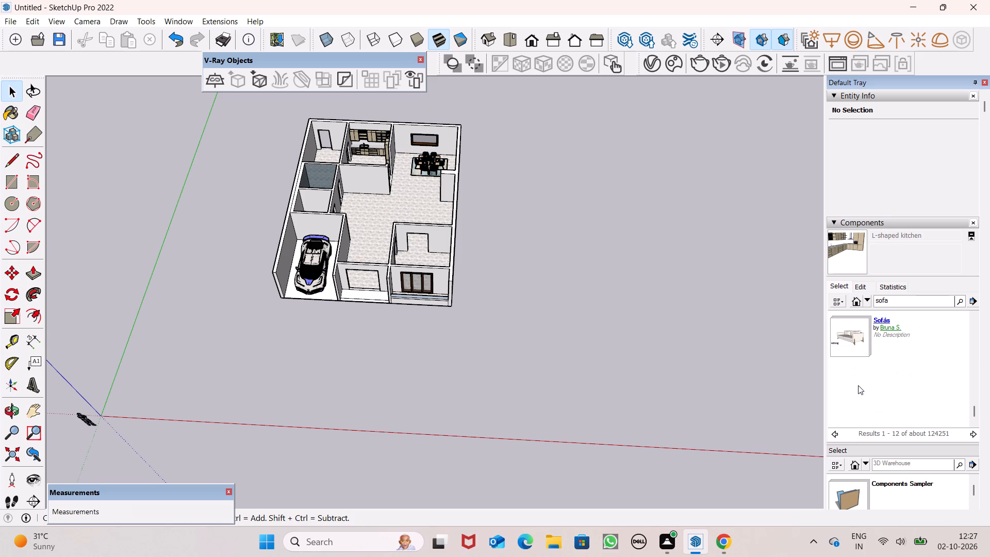
{"action": "scroll", "coordinate": [857, 385], "scroll_direction": "up", "scroll_amount": 8}
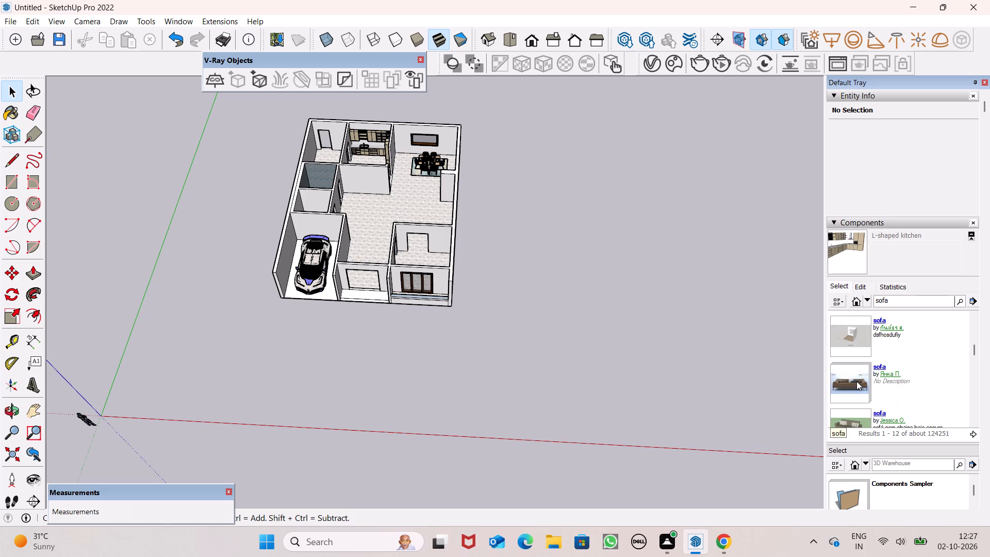
{"action": "scroll", "coordinate": [856, 381], "scroll_direction": "up", "scroll_amount": 1}
Refine the component library search to "sofa set" and open a furniture collection from the results.
{"action": "left_click", "coordinate": [913, 301]}
{"action": "key", "text": "space"}
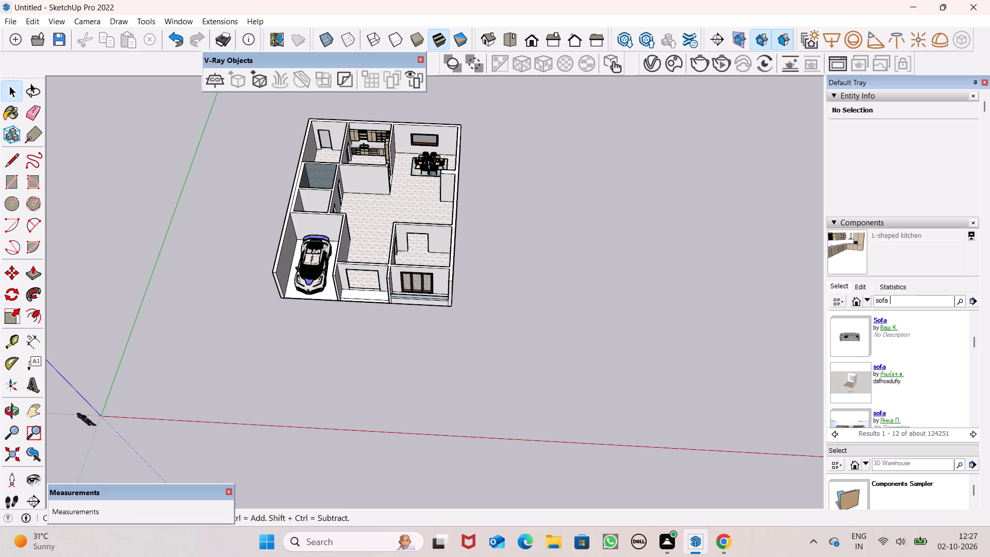
{"action": "type", "text": "set"}
{"action": "key", "text": "Return"}
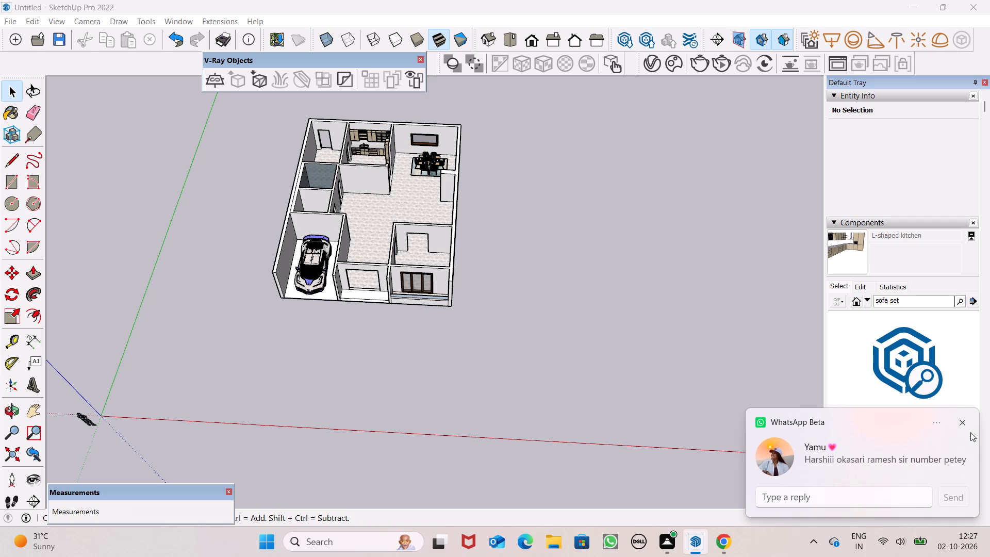
{"action": "left_click", "coordinate": [965, 424]}
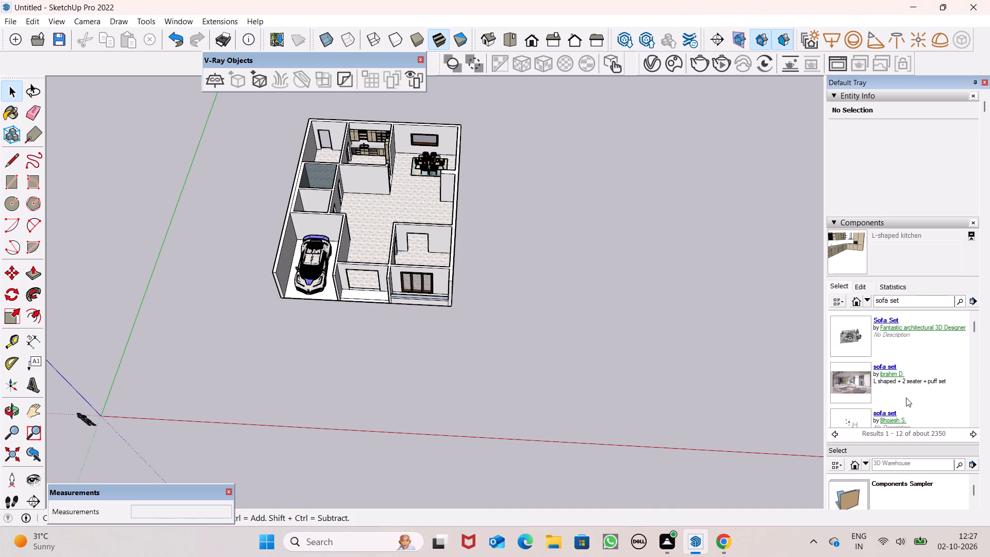
{"action": "scroll", "coordinate": [901, 310], "scroll_direction": "down", "scroll_amount": 4}
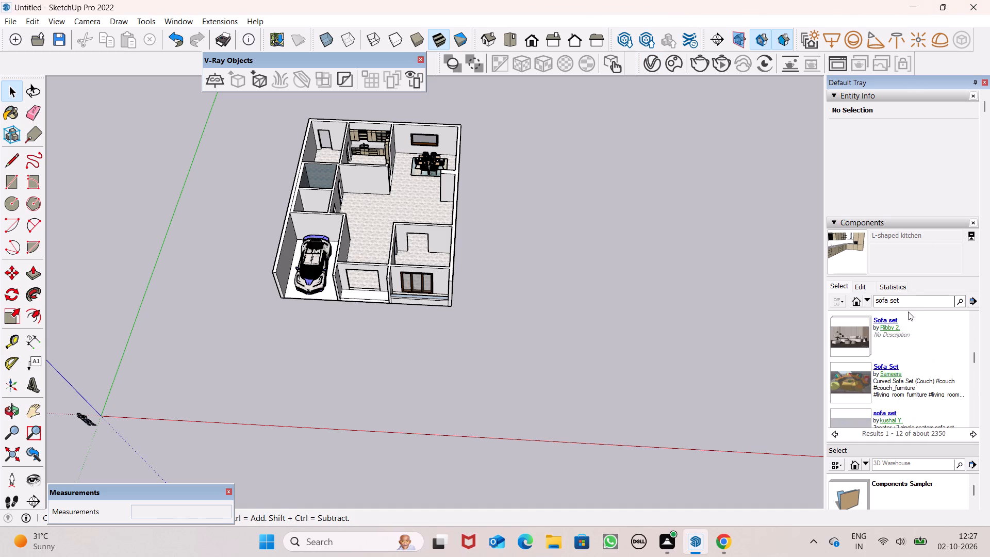
{"action": "scroll", "coordinate": [866, 336], "scroll_direction": "up", "scroll_amount": 1}
{"action": "left_click", "coordinate": [843, 386]}
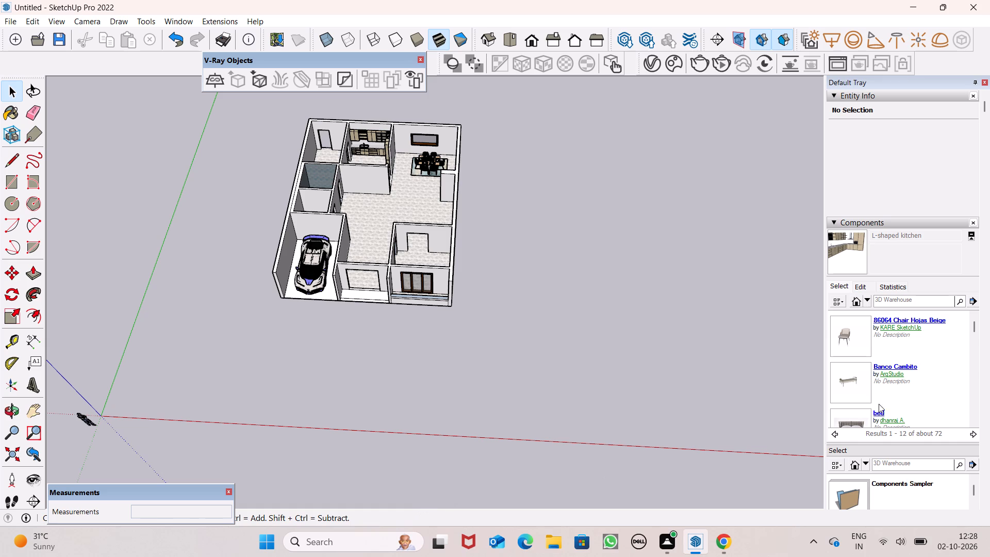
Load the beige BED component with the draped blanket, listed just below the grey bed in the open collection.
{"action": "scroll", "coordinate": [868, 398], "scroll_direction": "down", "scroll_amount": 3}
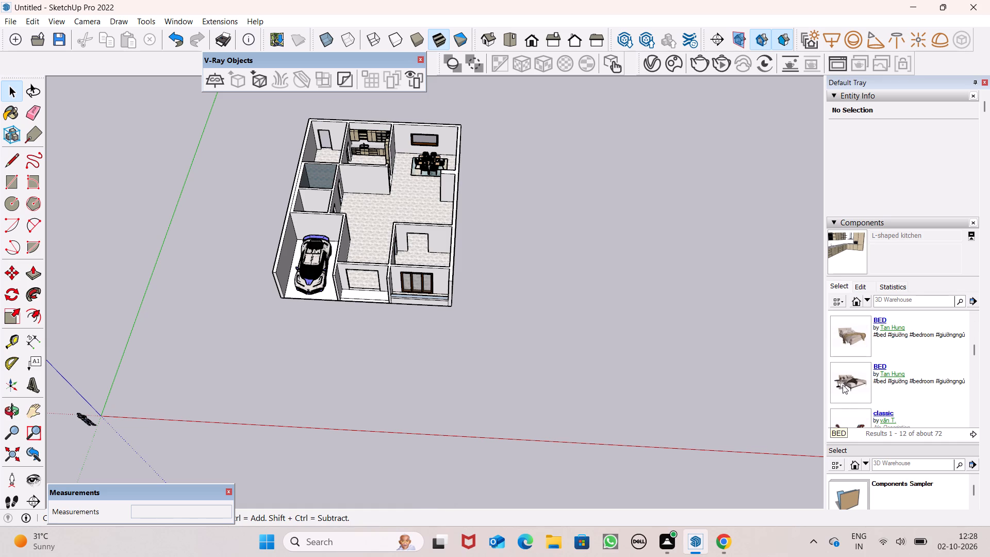
{"action": "scroll", "coordinate": [843, 385], "scroll_direction": "down", "scroll_amount": 2}
{"action": "scroll", "coordinate": [843, 385], "scroll_direction": "up", "scroll_amount": 3}
{"action": "left_click", "coordinate": [857, 374]}
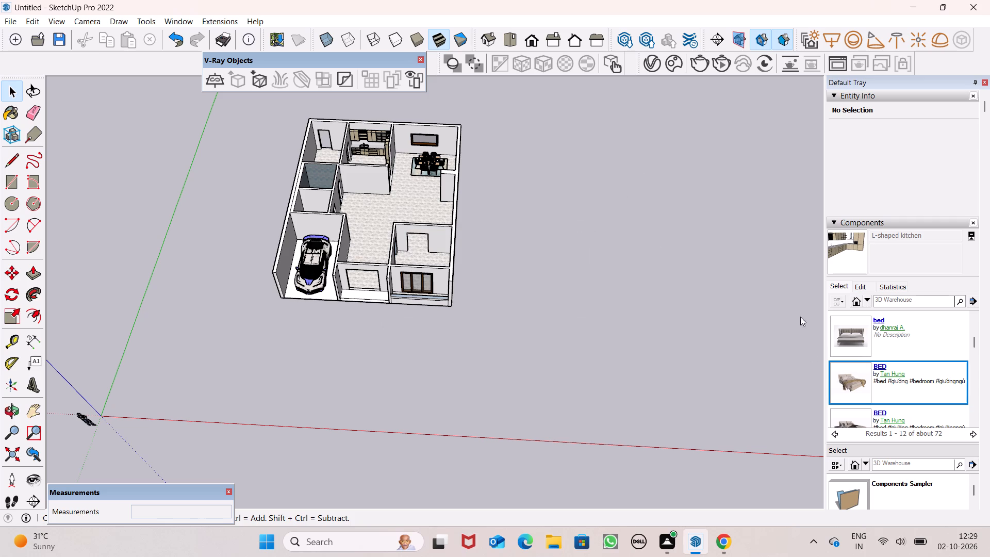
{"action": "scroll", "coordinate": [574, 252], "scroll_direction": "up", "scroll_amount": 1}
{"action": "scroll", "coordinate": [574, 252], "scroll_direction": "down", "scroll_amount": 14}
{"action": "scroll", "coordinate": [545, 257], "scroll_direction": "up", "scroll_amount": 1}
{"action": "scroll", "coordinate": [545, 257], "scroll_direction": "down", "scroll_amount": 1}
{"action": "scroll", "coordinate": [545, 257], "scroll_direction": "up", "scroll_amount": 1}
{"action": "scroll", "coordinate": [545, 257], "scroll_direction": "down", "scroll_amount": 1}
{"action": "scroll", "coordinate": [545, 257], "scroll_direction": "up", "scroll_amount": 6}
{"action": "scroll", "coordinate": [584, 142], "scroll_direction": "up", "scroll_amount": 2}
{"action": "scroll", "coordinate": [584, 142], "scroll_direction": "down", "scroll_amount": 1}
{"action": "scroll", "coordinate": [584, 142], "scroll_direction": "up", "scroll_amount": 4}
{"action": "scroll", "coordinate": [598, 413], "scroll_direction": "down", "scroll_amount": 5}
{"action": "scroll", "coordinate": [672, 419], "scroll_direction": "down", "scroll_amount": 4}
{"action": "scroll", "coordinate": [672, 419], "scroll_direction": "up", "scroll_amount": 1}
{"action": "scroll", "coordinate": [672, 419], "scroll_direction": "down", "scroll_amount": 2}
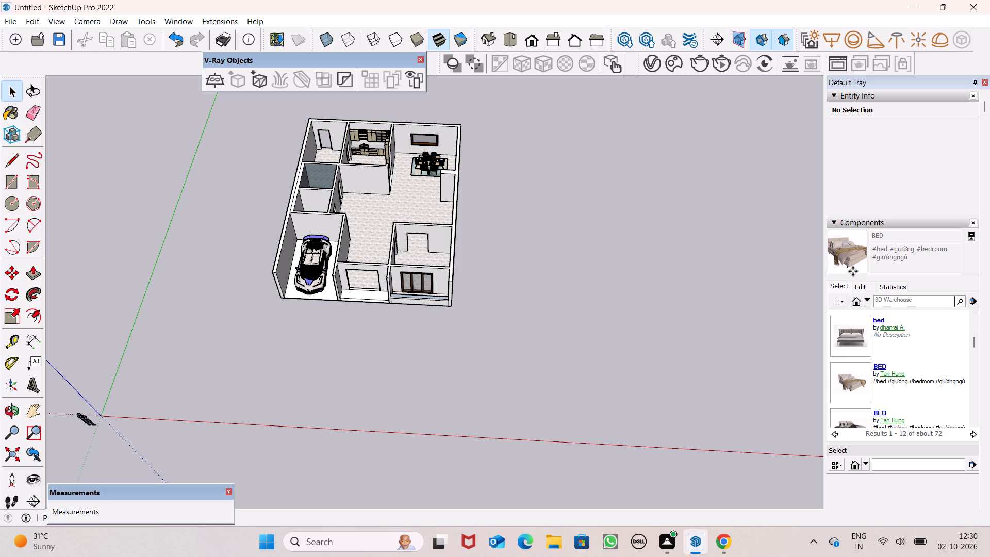
Place the loaded BED component on the free ground beside the house, on the dining room window side.
{"action": "scroll", "coordinate": [554, 261], "scroll_direction": "down", "scroll_amount": 3}
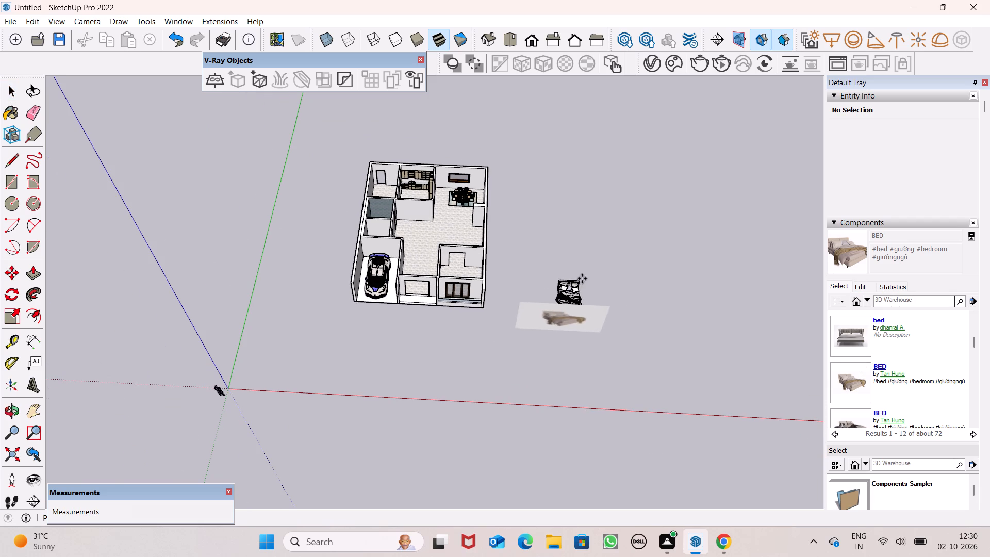
{"action": "left_click", "coordinate": [586, 278]}
Move the placed bed component about 8' 3 13/16" closer to the house.
{"action": "scroll", "coordinate": [595, 289], "scroll_direction": "up", "scroll_amount": 5}
{"action": "scroll", "coordinate": [614, 279], "scroll_direction": "down", "scroll_amount": 1}
{"action": "scroll", "coordinate": [614, 279], "scroll_direction": "up", "scroll_amount": 6}
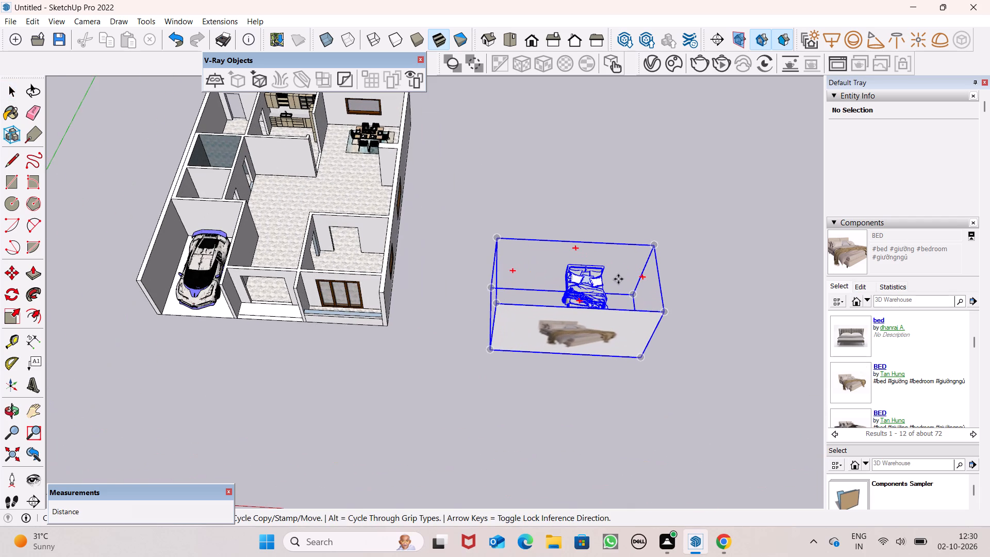
{"action": "left_click", "coordinate": [680, 297]}
{"action": "left_click", "coordinate": [634, 305]}
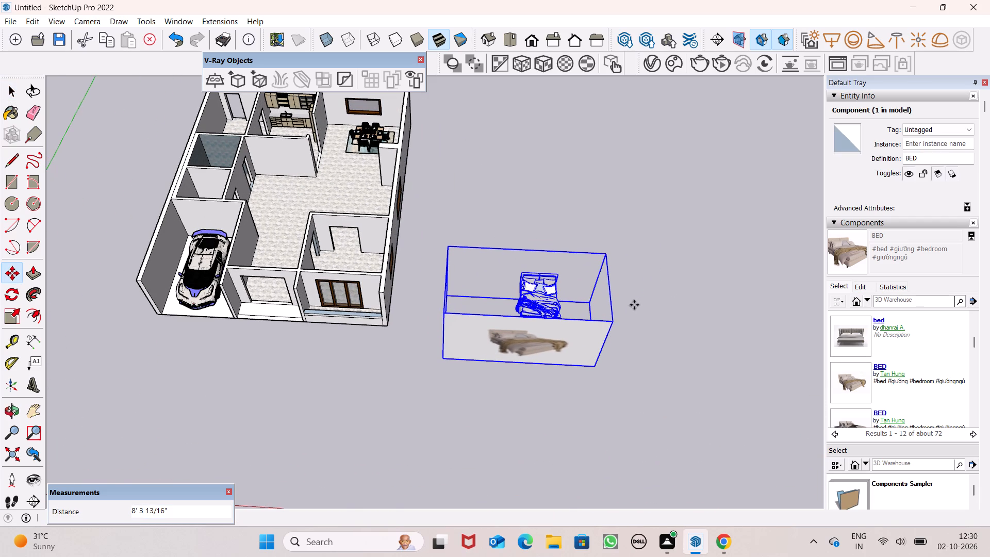
{"action": "key", "text": "space"}
{"action": "key", "text": "space"}
{"action": "left_click", "coordinate": [665, 360]}
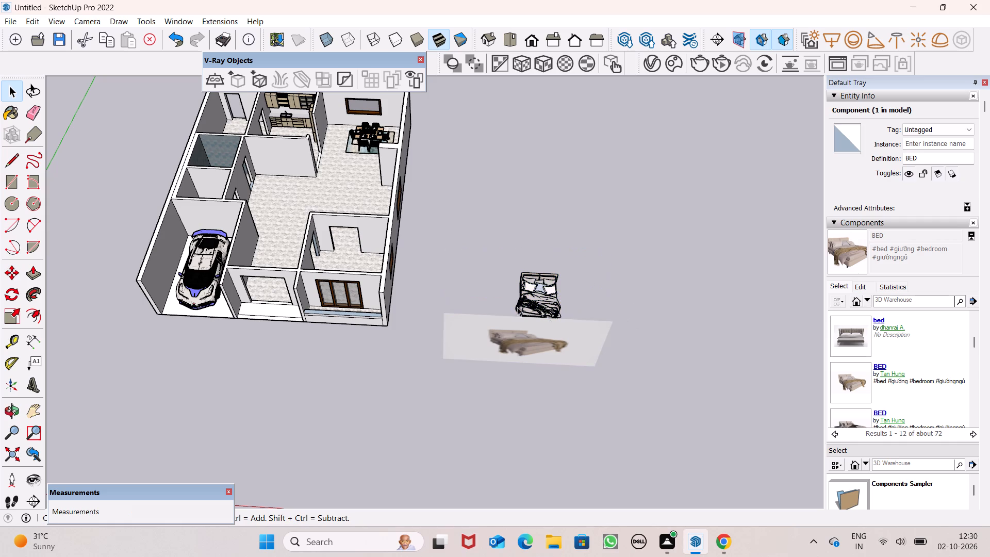
Explode the bed component to separate the 3D bed from its flat preview image.
{"action": "scroll", "coordinate": [515, 297], "scroll_direction": "up", "scroll_amount": 6}
{"action": "left_click", "coordinate": [599, 352]}
{"action": "right_click", "coordinate": [599, 352]}
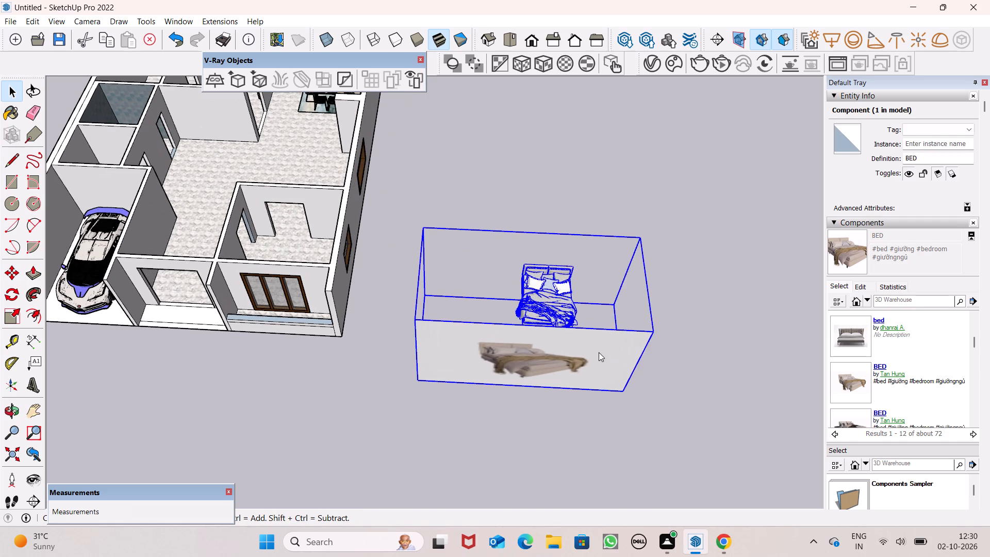
{"action": "left_click", "coordinate": [679, 96]}
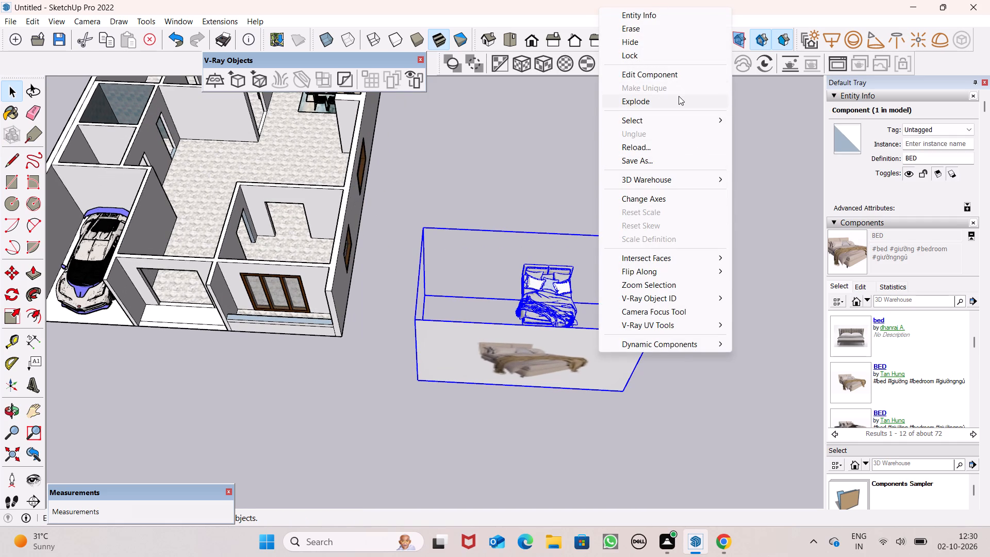
{"action": "left_click", "coordinate": [728, 231]}
{"action": "key", "text": "space"}
Delete the flat bed preview image lying in front of the 3D bed.
{"action": "left_click", "coordinate": [617, 350]}
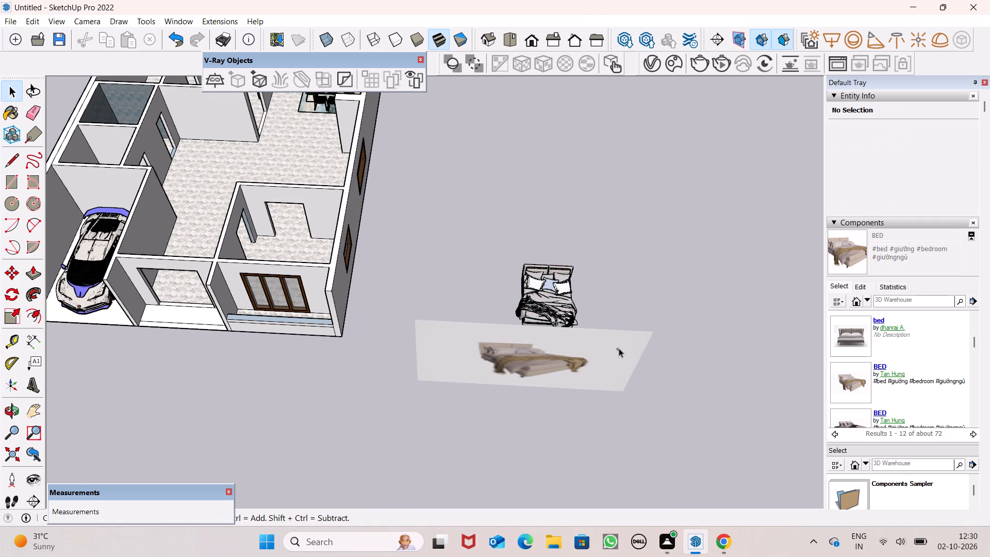
{"action": "key", "text": "Delete"}
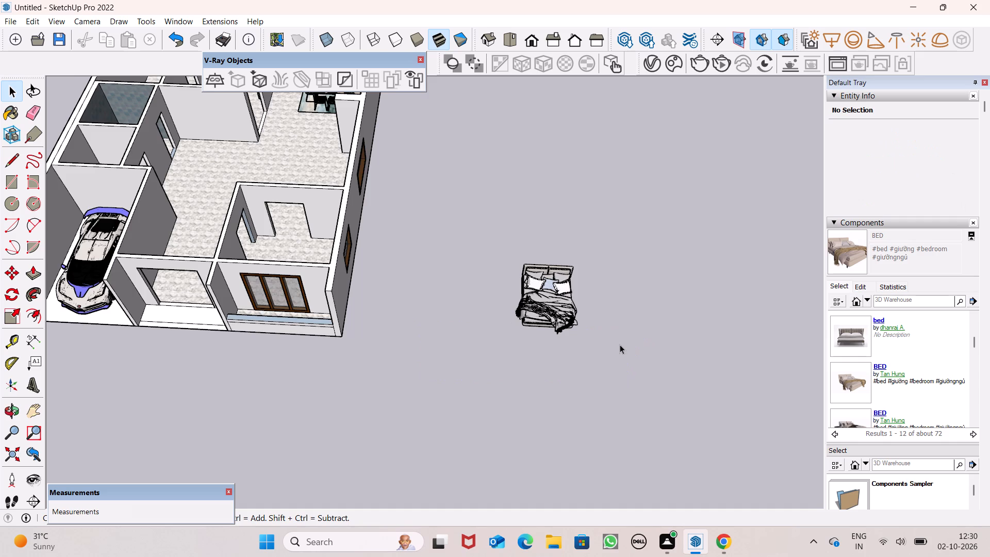
Search the component library for "sofa set" and open the "sofa set" collection listed just above "SOFA SET'S".
{"action": "scroll", "coordinate": [625, 333], "scroll_direction": "down", "scroll_amount": 8}
{"action": "scroll", "coordinate": [649, 287], "scroll_direction": "down", "scroll_amount": 3}
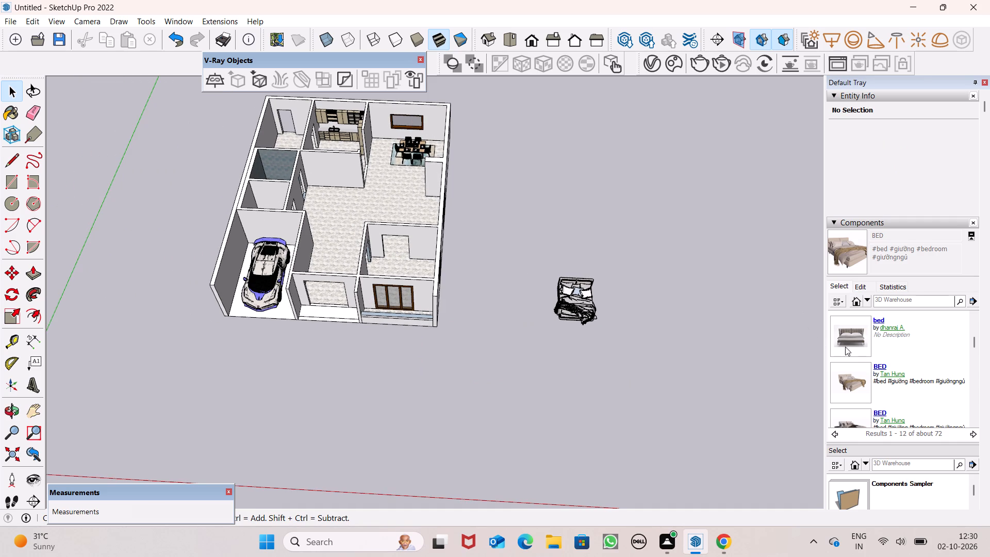
{"action": "scroll", "coordinate": [861, 351], "scroll_direction": "down", "scroll_amount": 1}
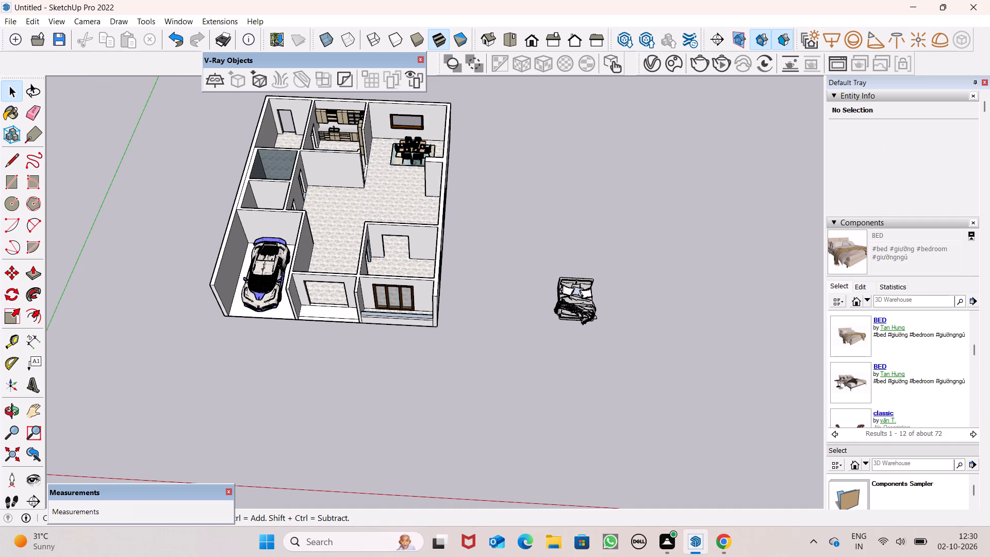
{"action": "left_click", "coordinate": [907, 298]}
{"action": "type", "text": "sofa set"}
{"action": "key", "text": "Return"}
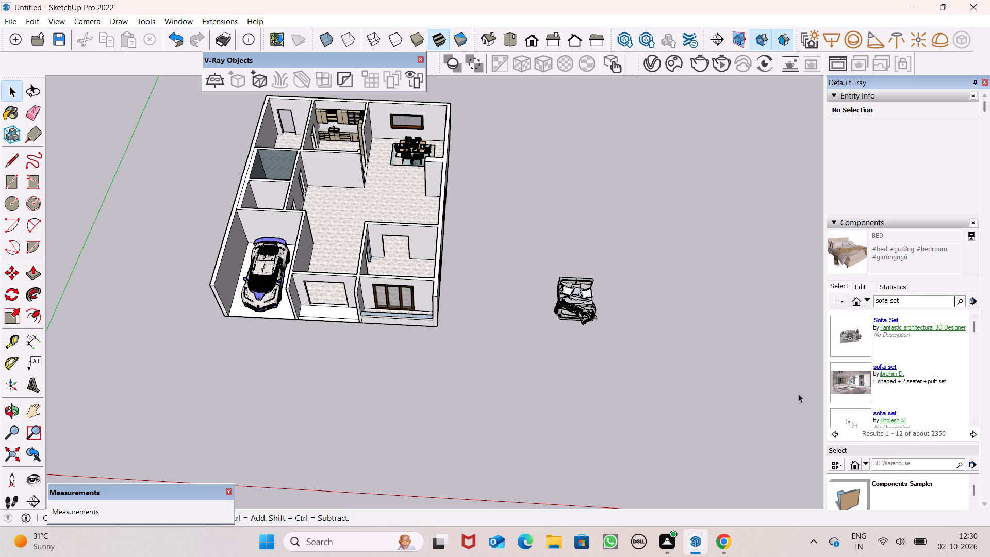
{"action": "scroll", "coordinate": [893, 365], "scroll_direction": "down", "scroll_amount": 6}
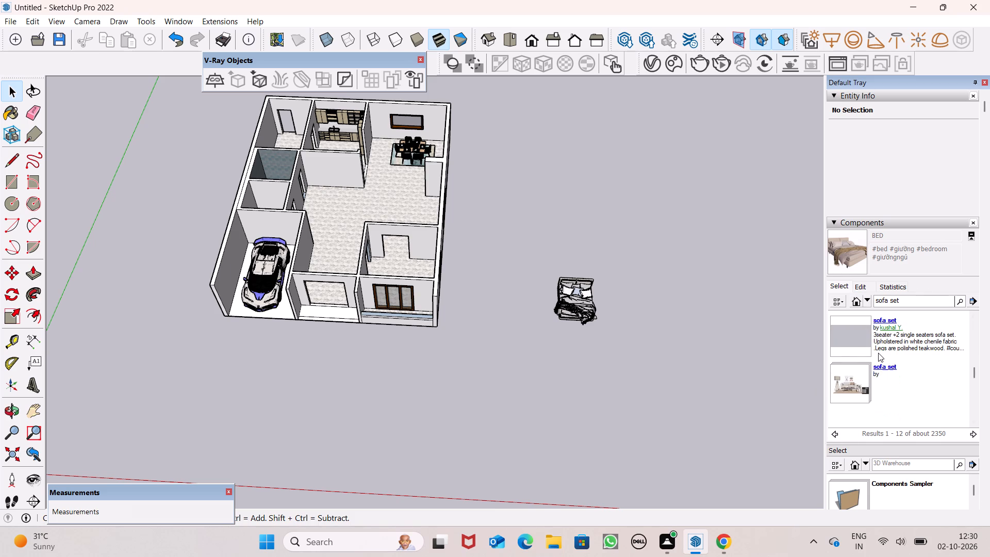
{"action": "scroll", "coordinate": [878, 353], "scroll_direction": "down", "scroll_amount": 1}
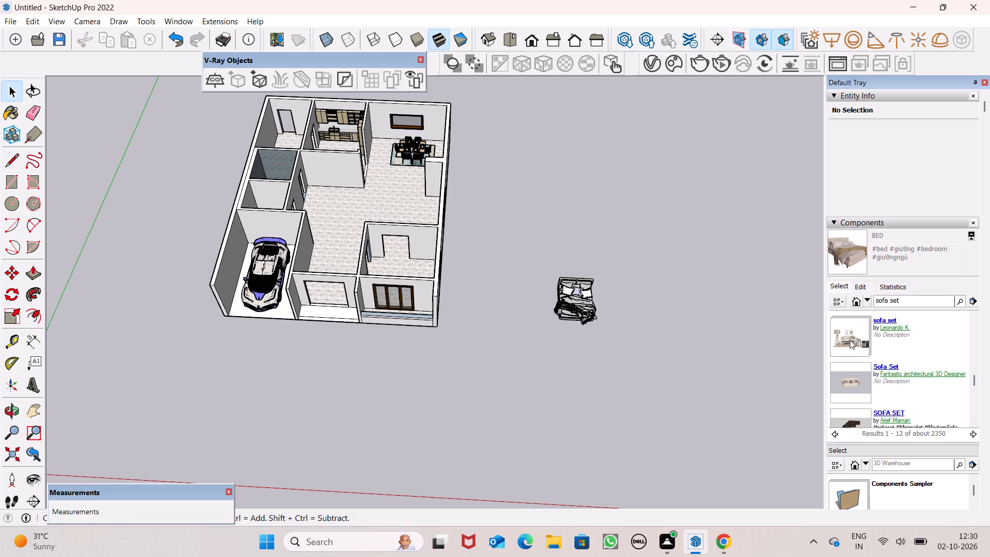
{"action": "scroll", "coordinate": [851, 351], "scroll_direction": "down", "scroll_amount": 3}
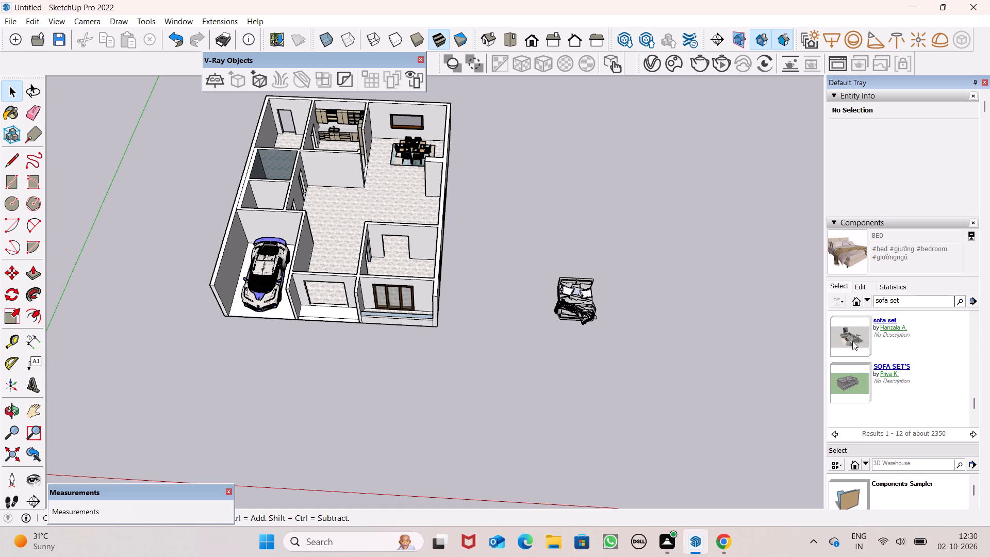
{"action": "left_click", "coordinate": [852, 341]}
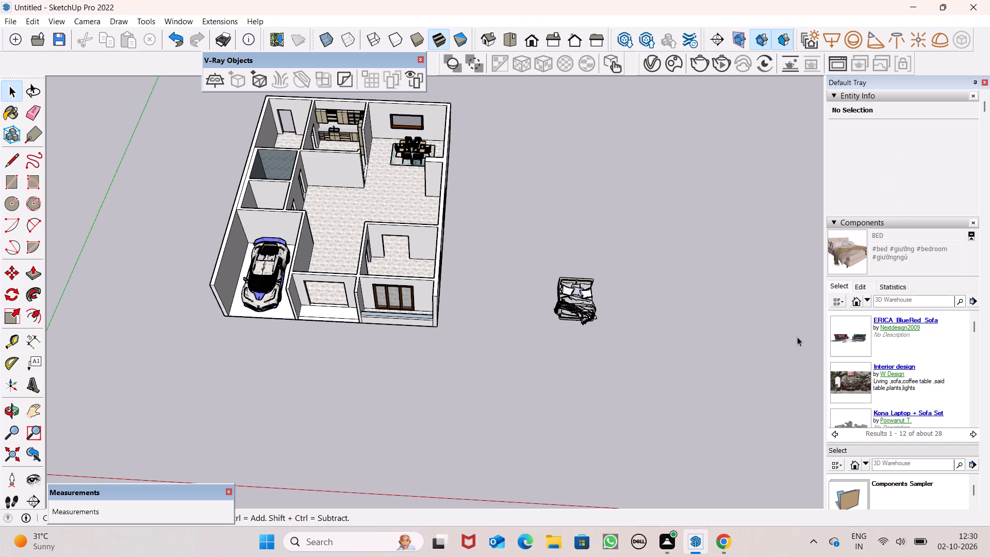
Insert the "Sofa Set Collection" component described as "Sofa Set Collection for Residence", placing it outside the house just in front of the bed.
{"action": "scroll", "coordinate": [690, 239], "scroll_direction": "down", "scroll_amount": 4}
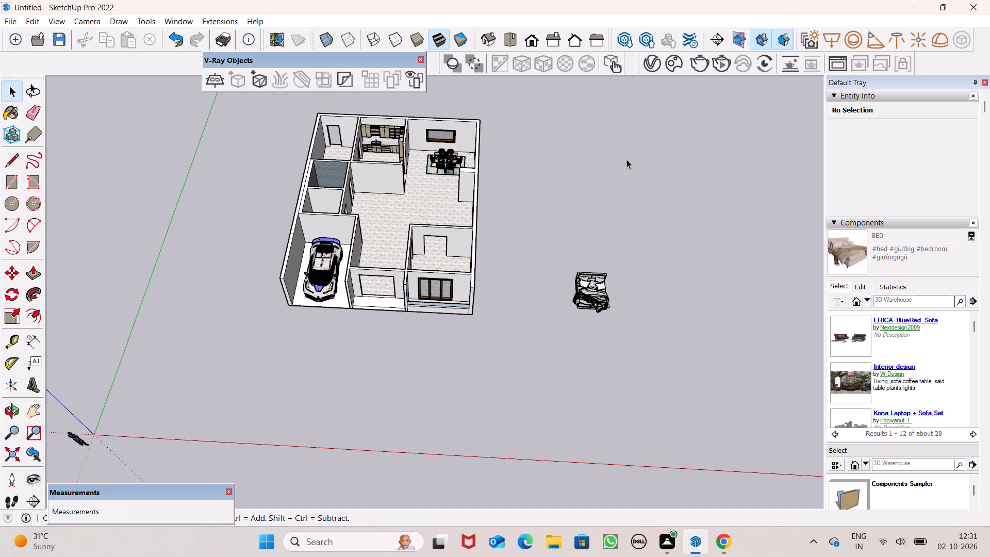
{"action": "scroll", "coordinate": [849, 351], "scroll_direction": "down", "scroll_amount": 2}
{"action": "scroll", "coordinate": [853, 353], "scroll_direction": "up", "scroll_amount": 6}
{"action": "scroll", "coordinate": [855, 351], "scroll_direction": "down", "scroll_amount": 6}
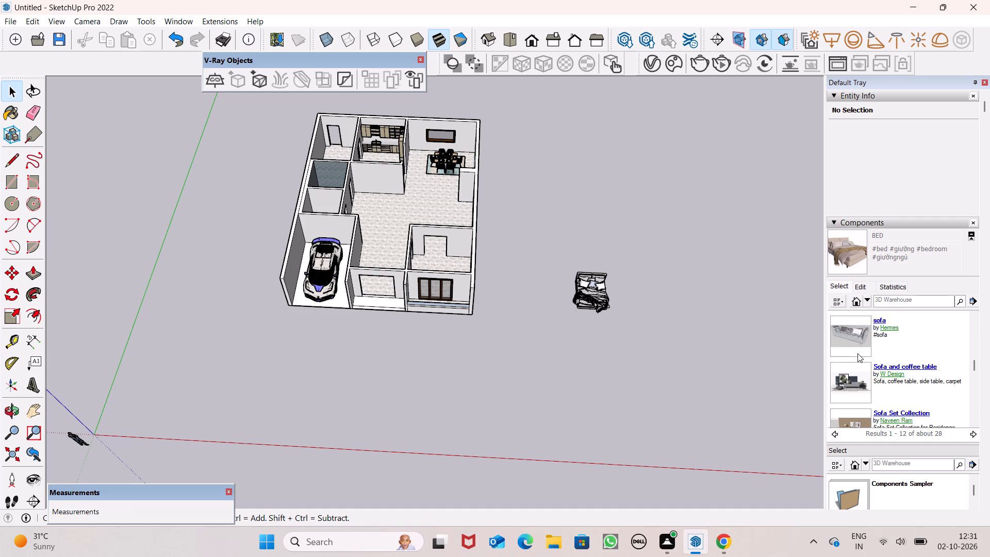
{"action": "left_click", "coordinate": [856, 384]}
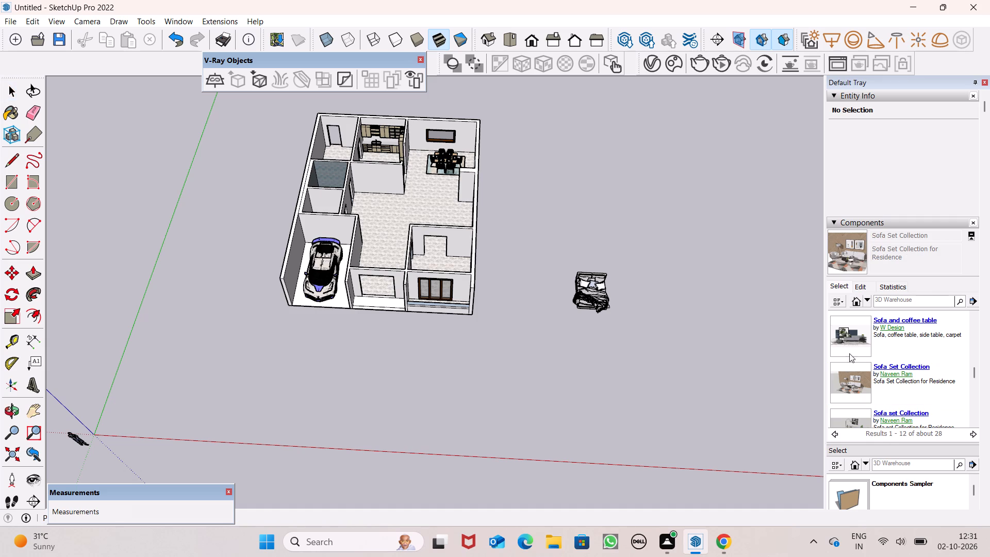
{"action": "left_click", "coordinate": [854, 264]}
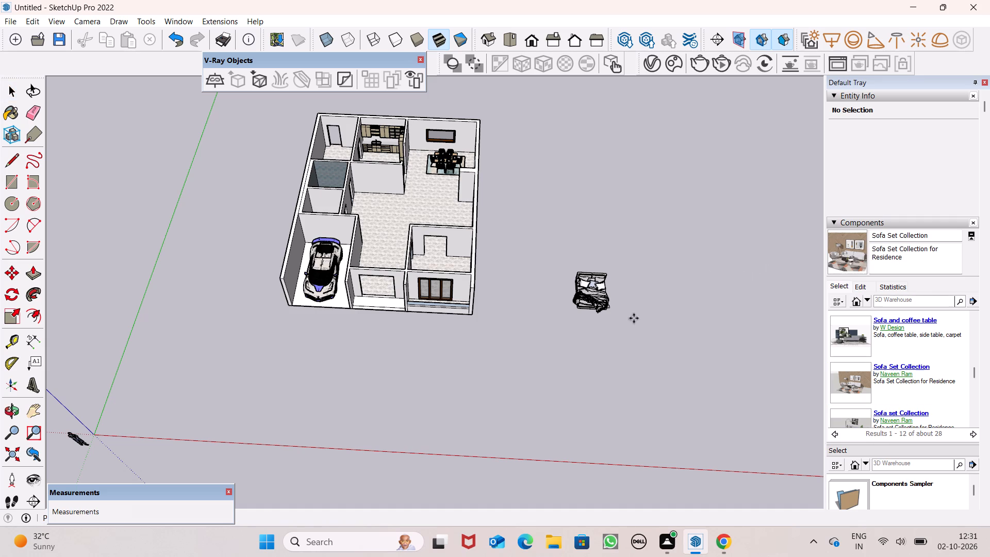
{"action": "left_click", "coordinate": [613, 364]}
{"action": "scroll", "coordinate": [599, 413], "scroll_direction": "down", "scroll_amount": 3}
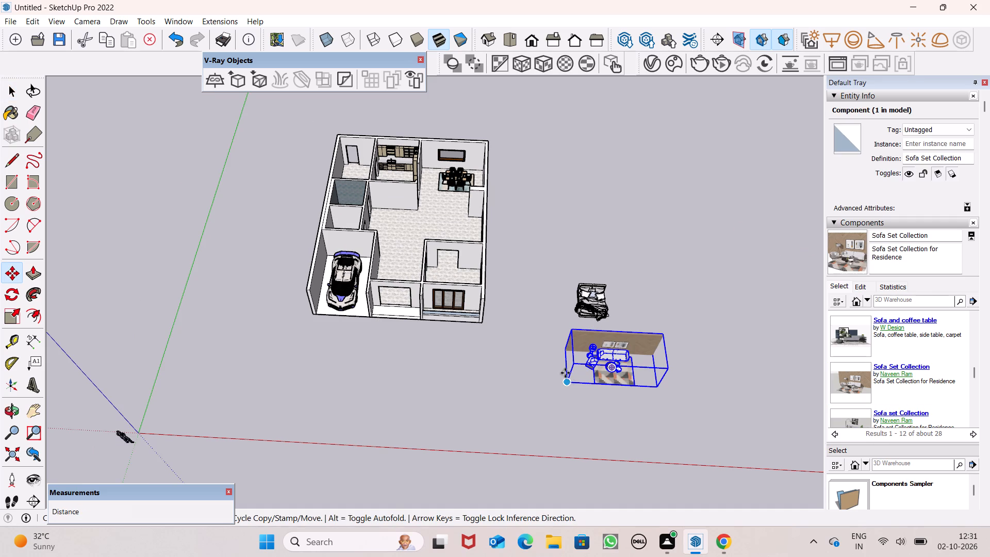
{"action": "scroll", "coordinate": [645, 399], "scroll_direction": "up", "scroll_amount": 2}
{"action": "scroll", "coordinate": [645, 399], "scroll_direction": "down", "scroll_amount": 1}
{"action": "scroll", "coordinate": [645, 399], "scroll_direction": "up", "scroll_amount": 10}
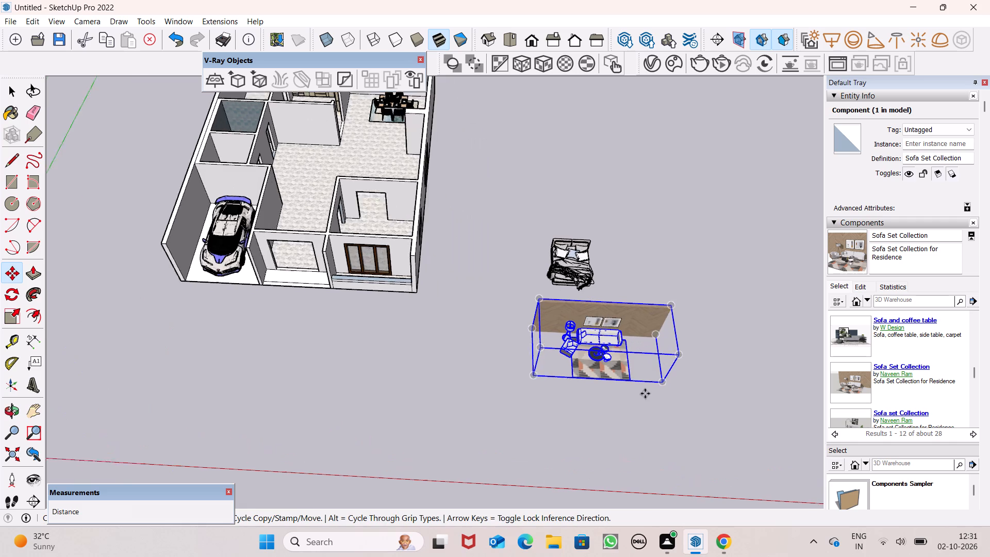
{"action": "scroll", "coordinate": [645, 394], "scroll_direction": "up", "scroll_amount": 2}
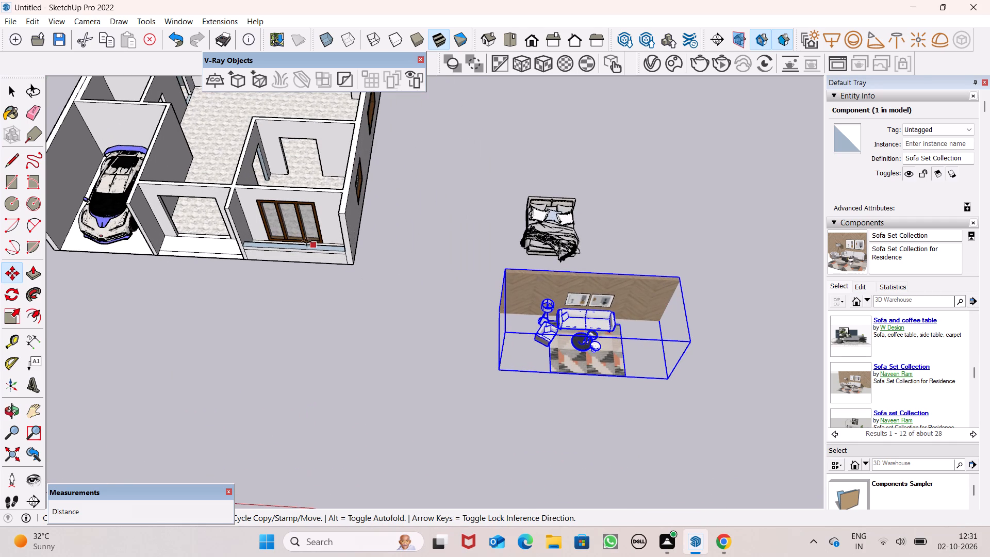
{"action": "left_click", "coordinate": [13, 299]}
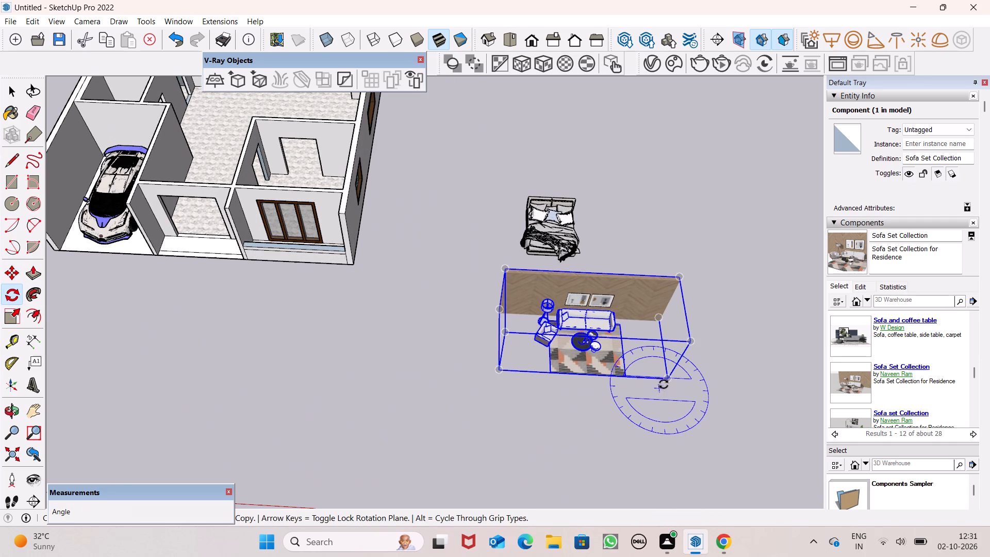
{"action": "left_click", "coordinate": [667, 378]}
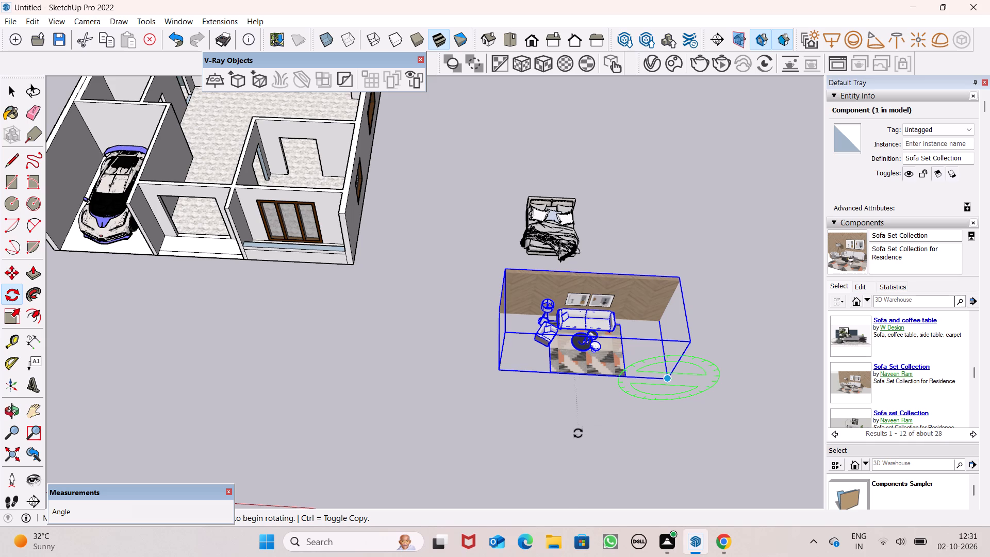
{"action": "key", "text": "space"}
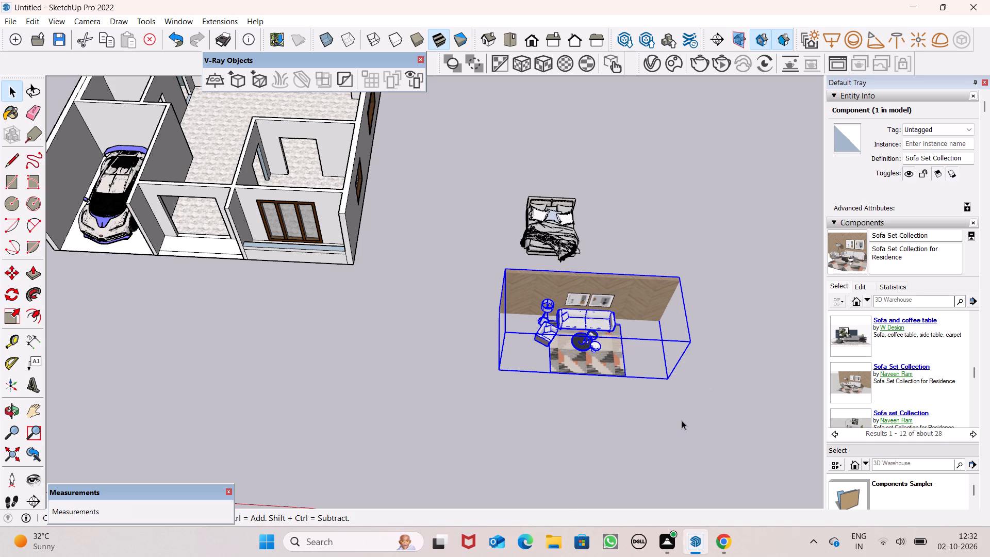
Rotate the sofa set component in the horizontal plane about a point just beyond its end farthest from the house.
{"action": "middle_click_drag", "start_coordinate": [682, 420], "coordinate": [649, 123]}
{"action": "key", "text": "space"}
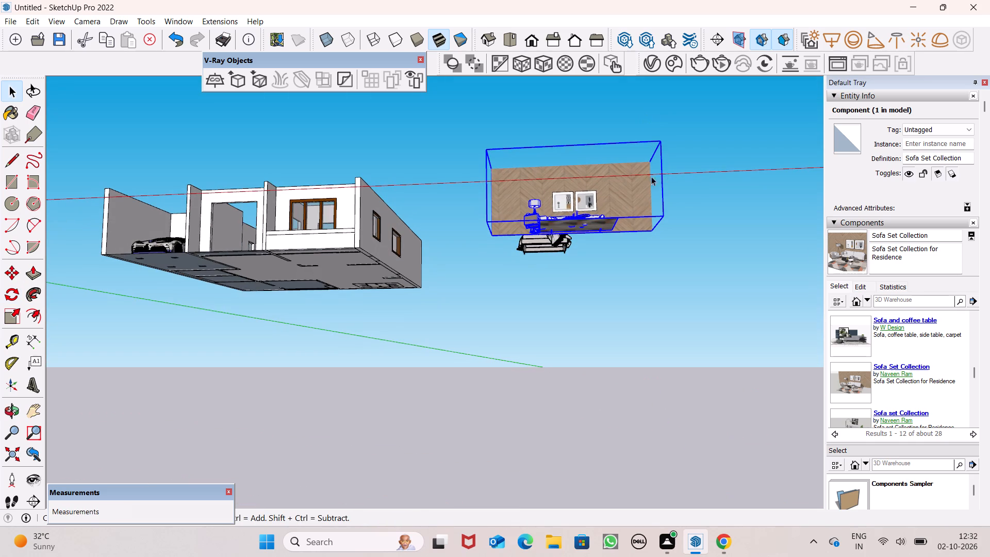
{"action": "left_click", "coordinate": [11, 295]}
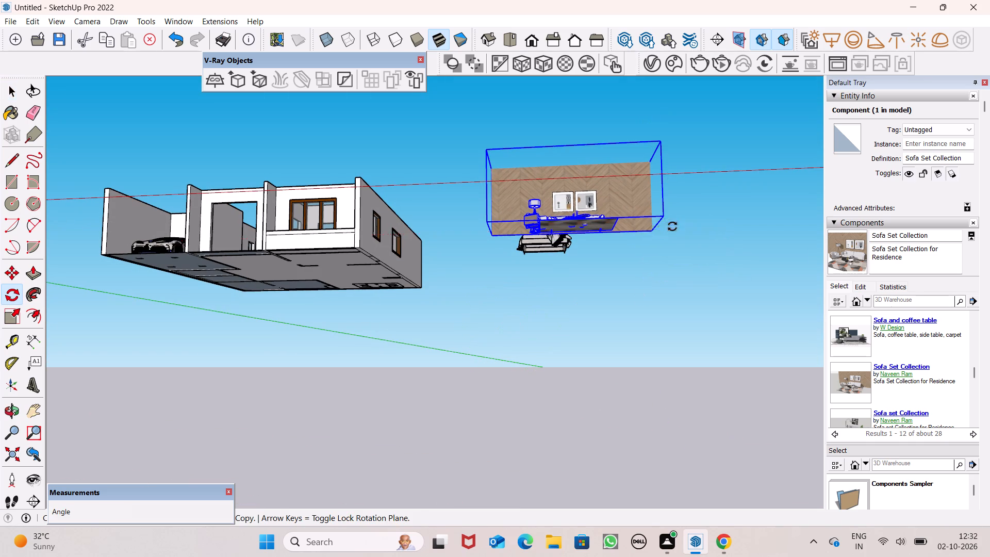
{"action": "left_click", "coordinate": [669, 227]}
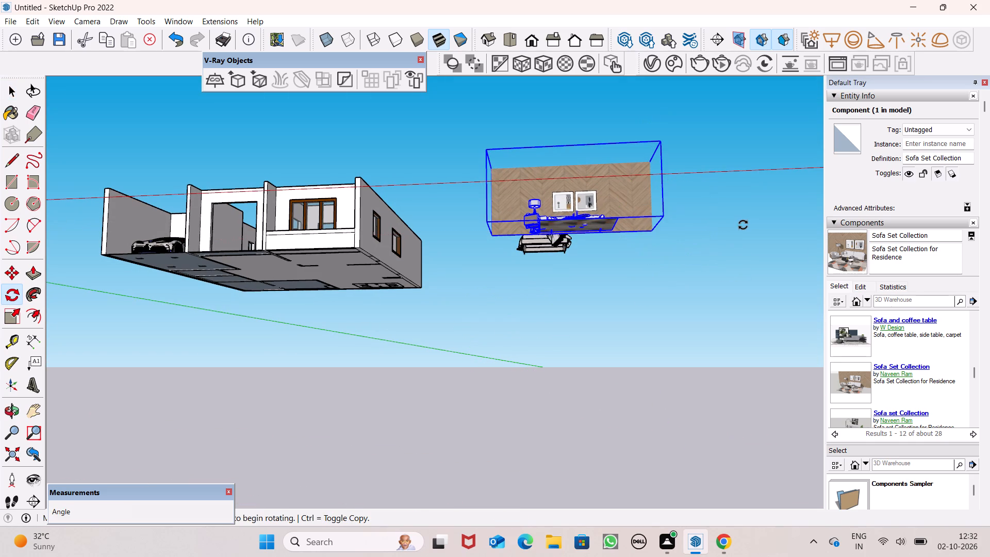
{"action": "left_click", "coordinate": [745, 225]}
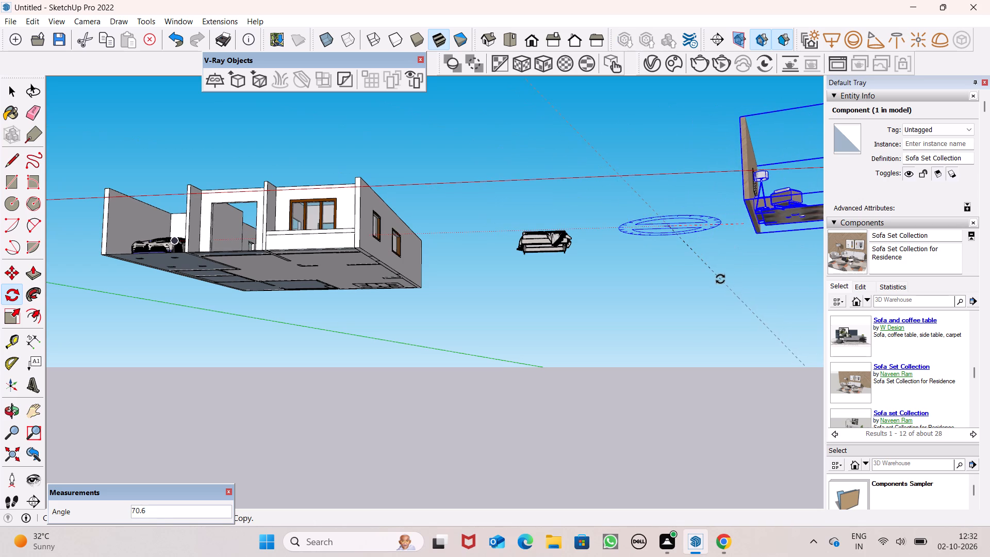
{"action": "scroll", "coordinate": [699, 270], "scroll_direction": "down", "scroll_amount": 5}
{"action": "middle_click_drag", "start_coordinate": [691, 272], "coordinate": [740, 421]}
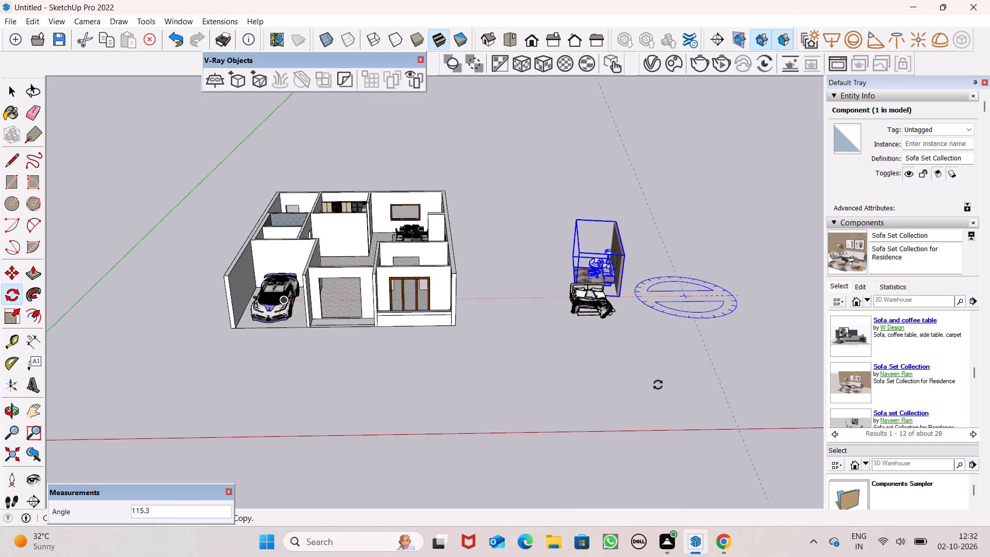